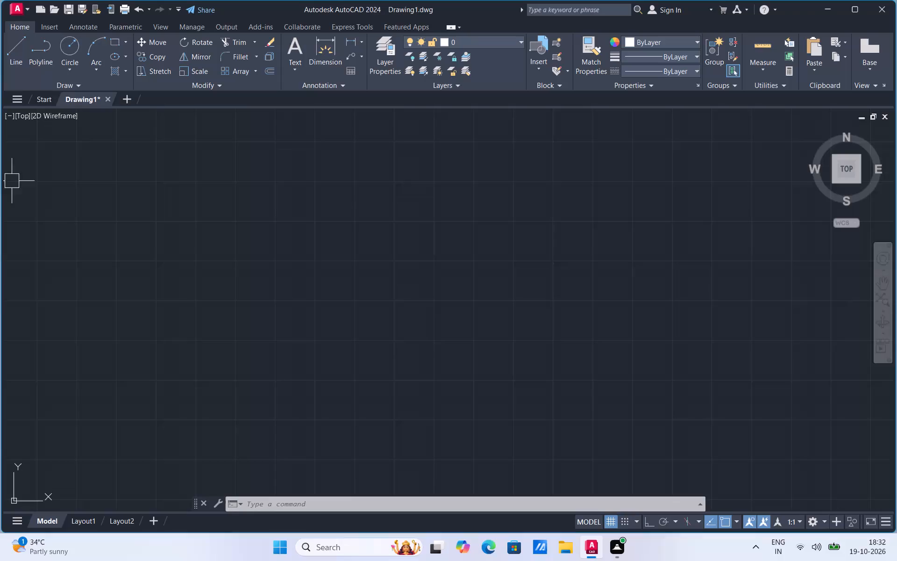
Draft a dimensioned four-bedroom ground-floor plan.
Turn on command history logging to a file with the LOGFILEON command.
{"action": "left_click", "coordinate": [13, 55]}
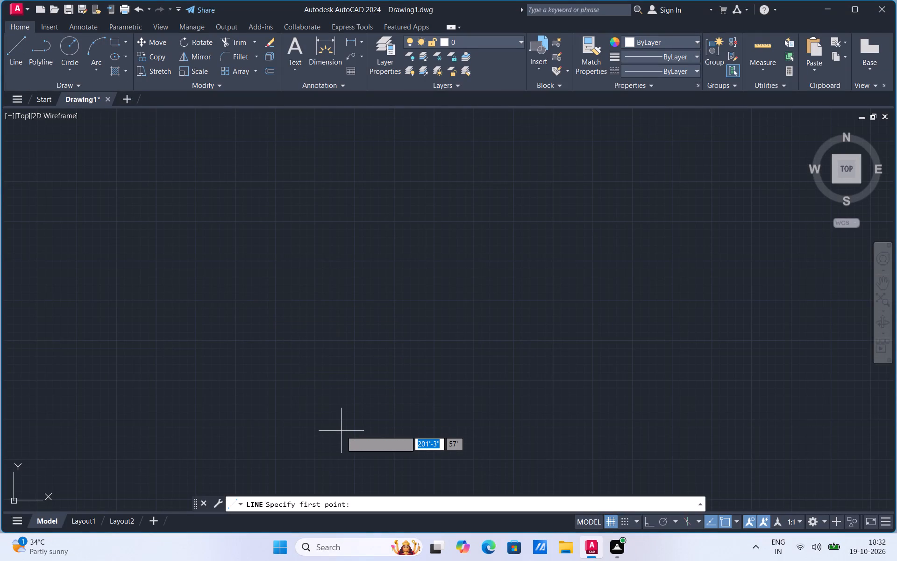
{"action": "key", "text": "Escape"}
{"action": "key", "text": "l"}
{"action": "key", "text": "o"}
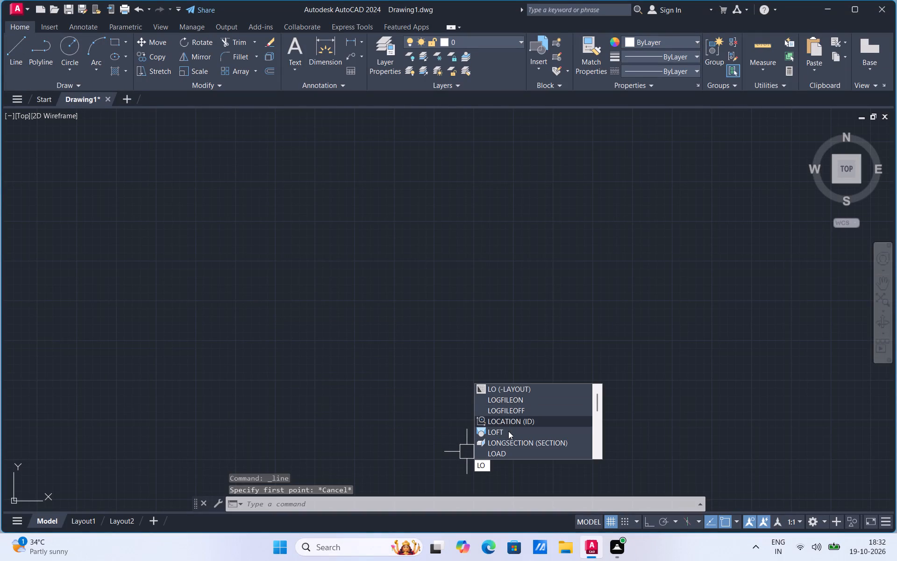
{"action": "left_click", "coordinate": [510, 402]}
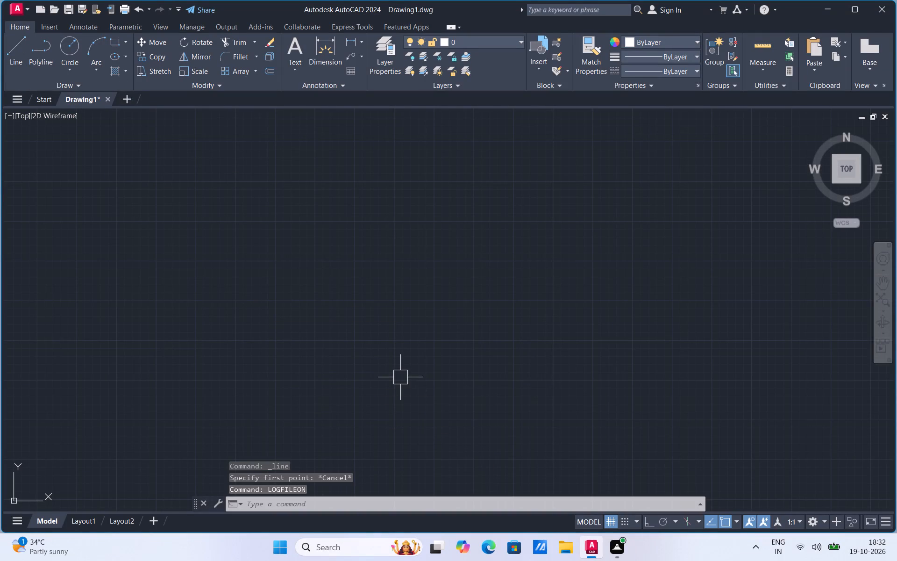
{"action": "type", "text": "lo"}
{"action": "key", "text": "g"}
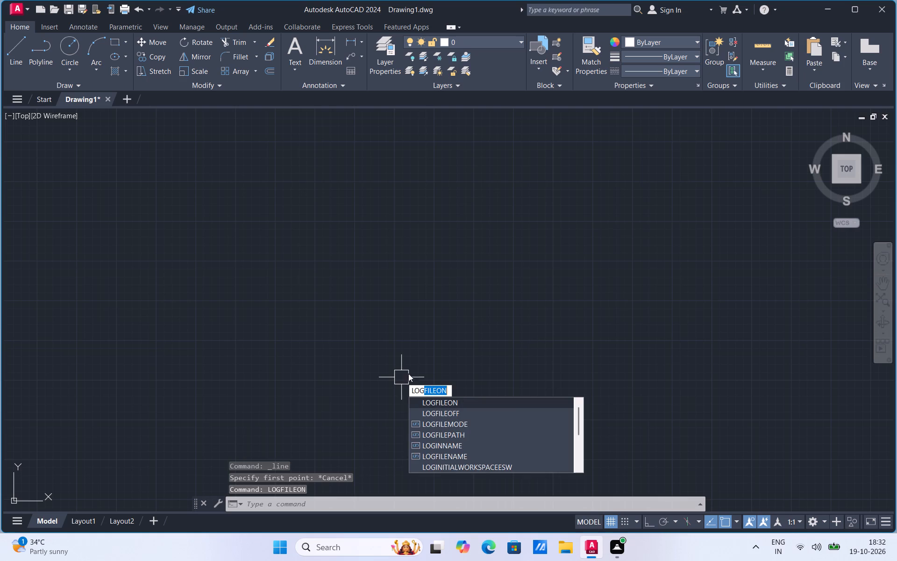
{"action": "left_click", "coordinate": [445, 405]}
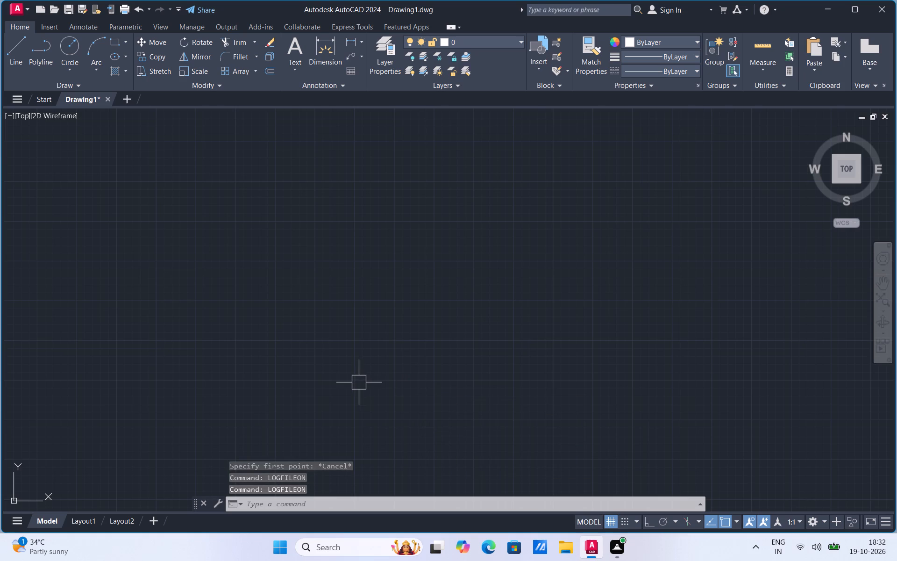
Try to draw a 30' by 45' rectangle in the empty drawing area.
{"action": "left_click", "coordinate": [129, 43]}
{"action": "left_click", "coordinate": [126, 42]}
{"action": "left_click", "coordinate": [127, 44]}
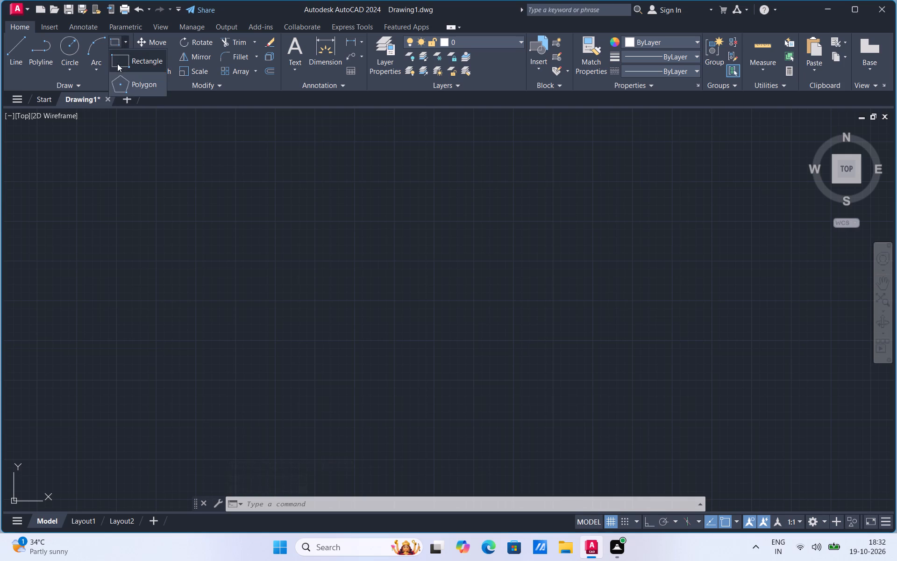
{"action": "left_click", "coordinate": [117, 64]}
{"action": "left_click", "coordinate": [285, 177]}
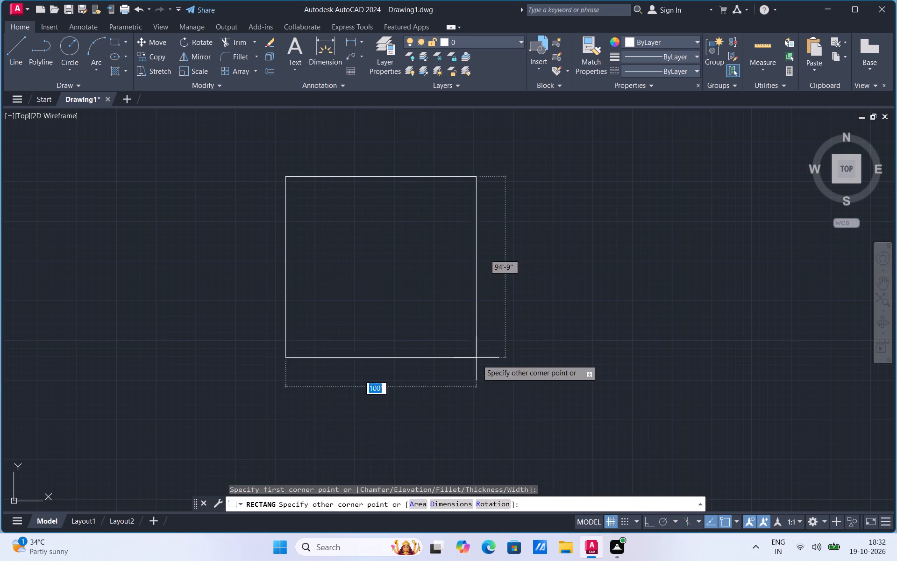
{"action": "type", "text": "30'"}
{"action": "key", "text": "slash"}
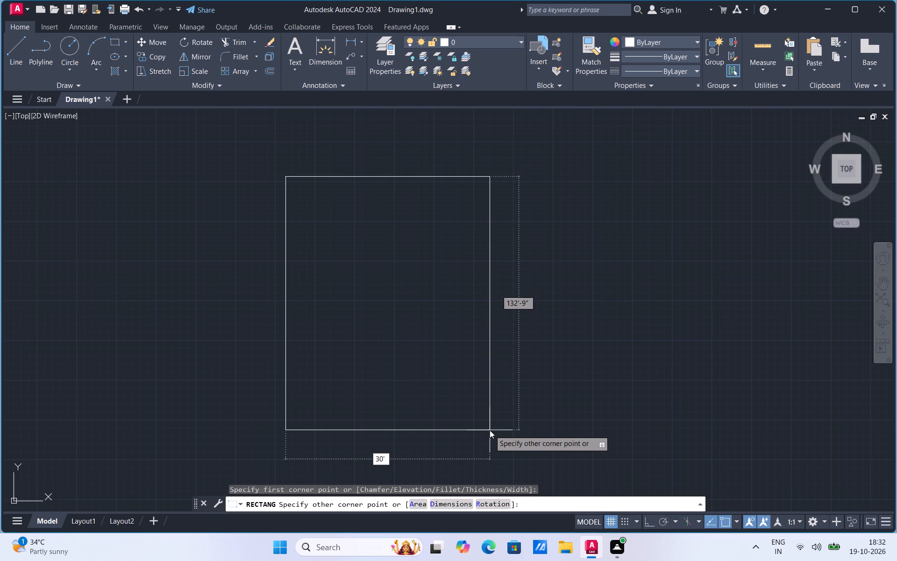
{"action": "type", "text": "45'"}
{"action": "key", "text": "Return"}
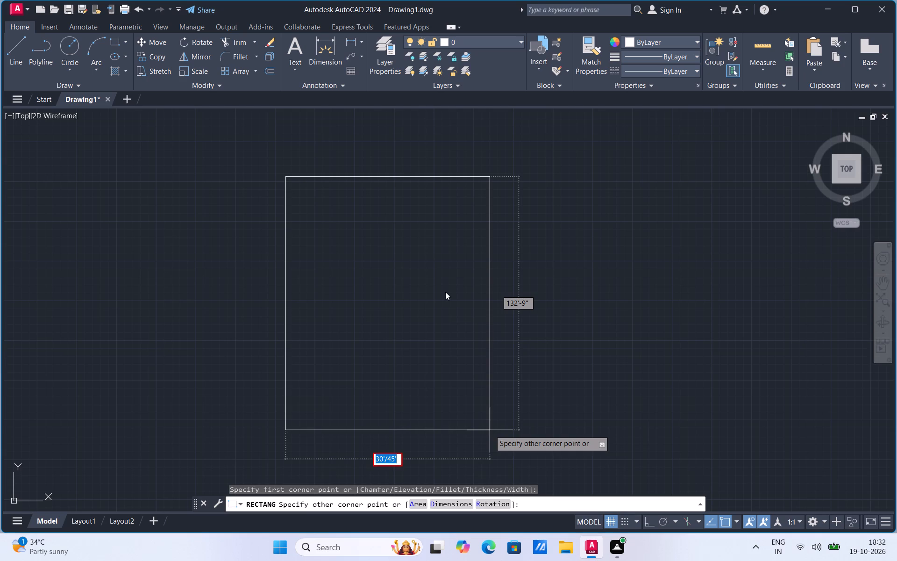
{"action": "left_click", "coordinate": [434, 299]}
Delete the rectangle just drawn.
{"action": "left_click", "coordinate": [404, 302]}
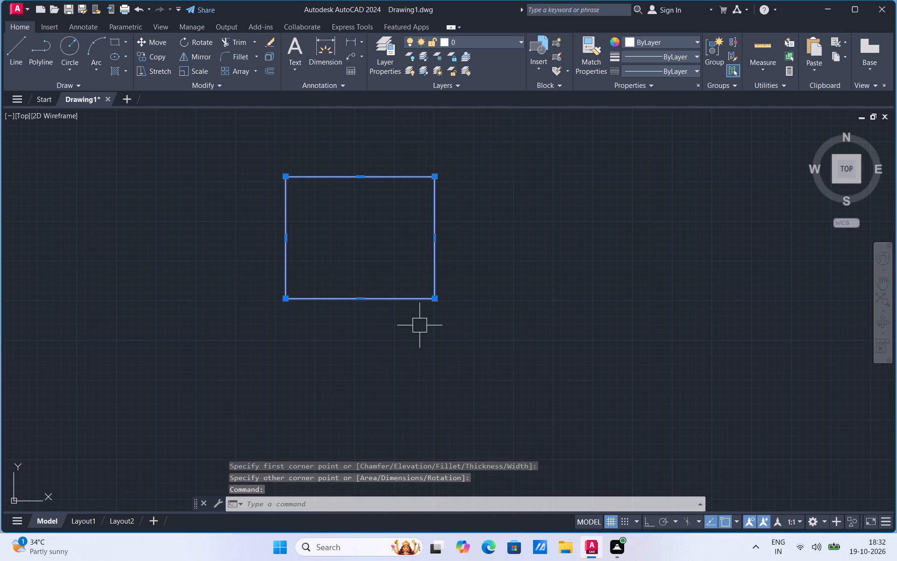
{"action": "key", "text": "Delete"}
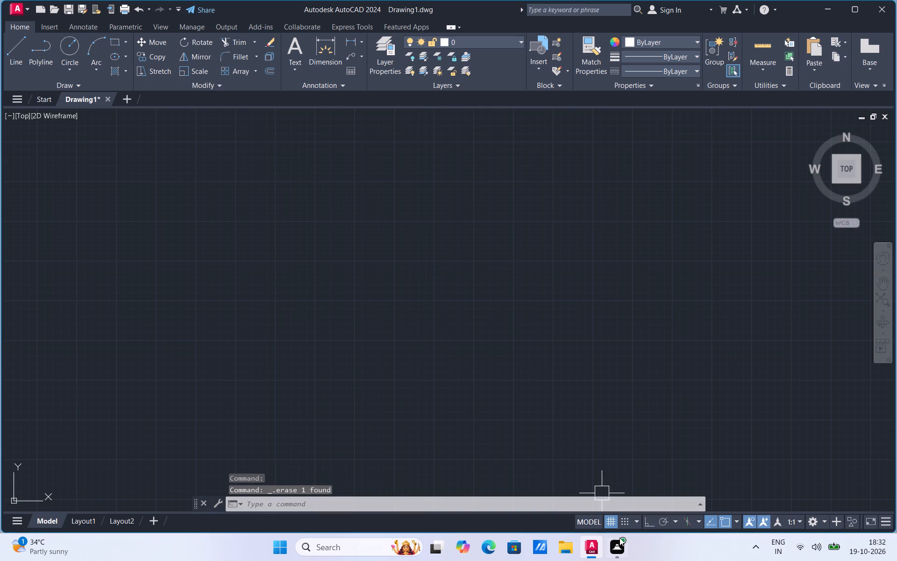
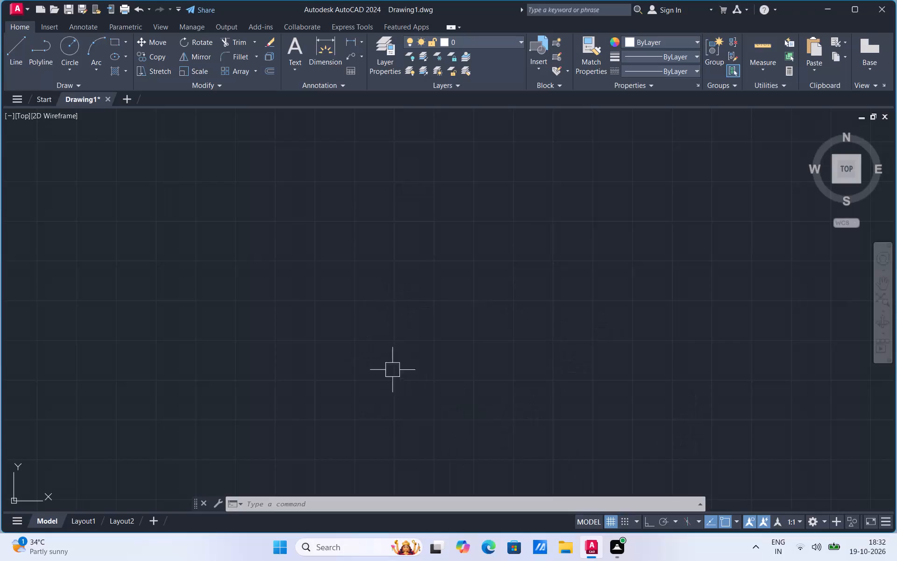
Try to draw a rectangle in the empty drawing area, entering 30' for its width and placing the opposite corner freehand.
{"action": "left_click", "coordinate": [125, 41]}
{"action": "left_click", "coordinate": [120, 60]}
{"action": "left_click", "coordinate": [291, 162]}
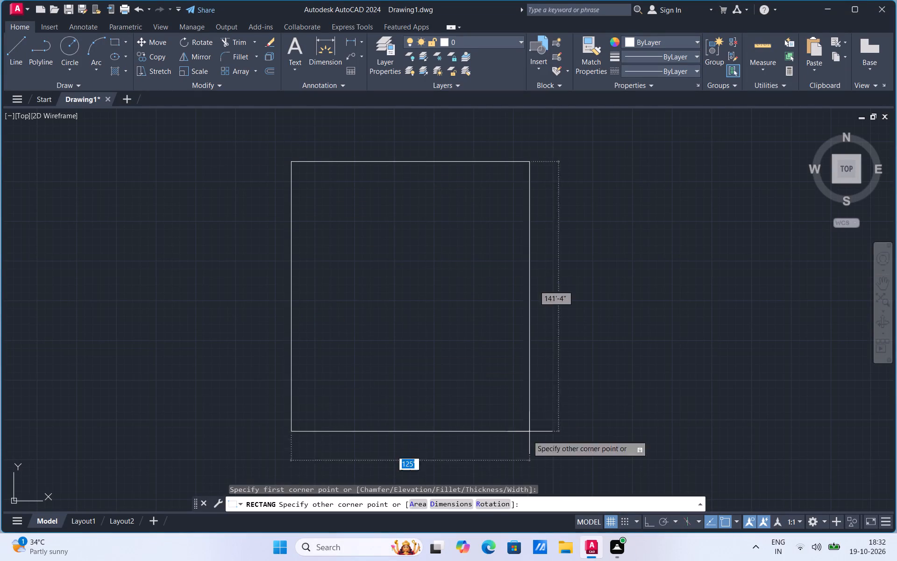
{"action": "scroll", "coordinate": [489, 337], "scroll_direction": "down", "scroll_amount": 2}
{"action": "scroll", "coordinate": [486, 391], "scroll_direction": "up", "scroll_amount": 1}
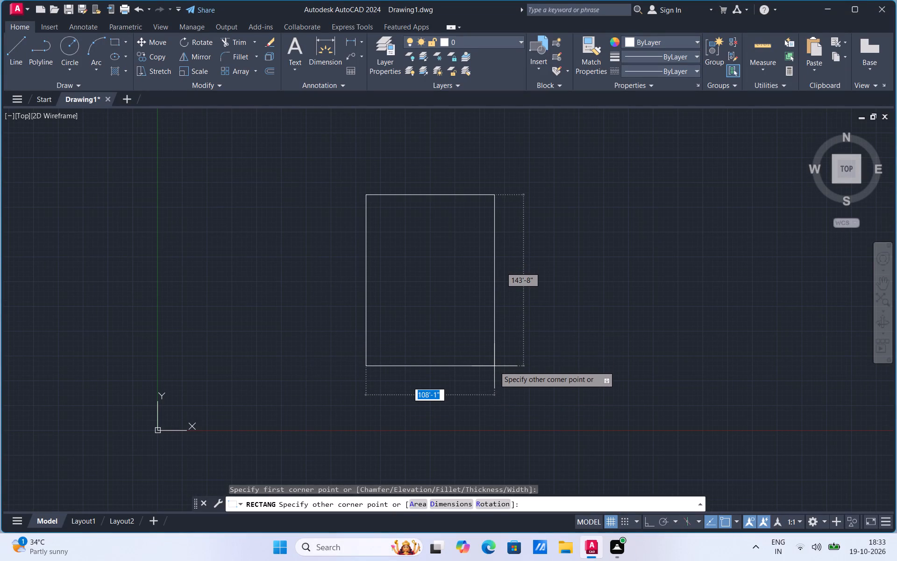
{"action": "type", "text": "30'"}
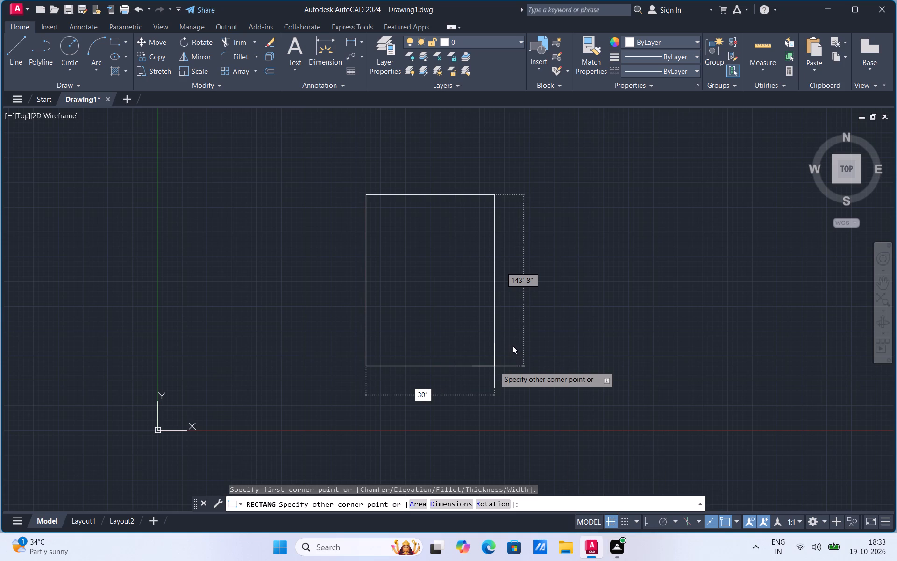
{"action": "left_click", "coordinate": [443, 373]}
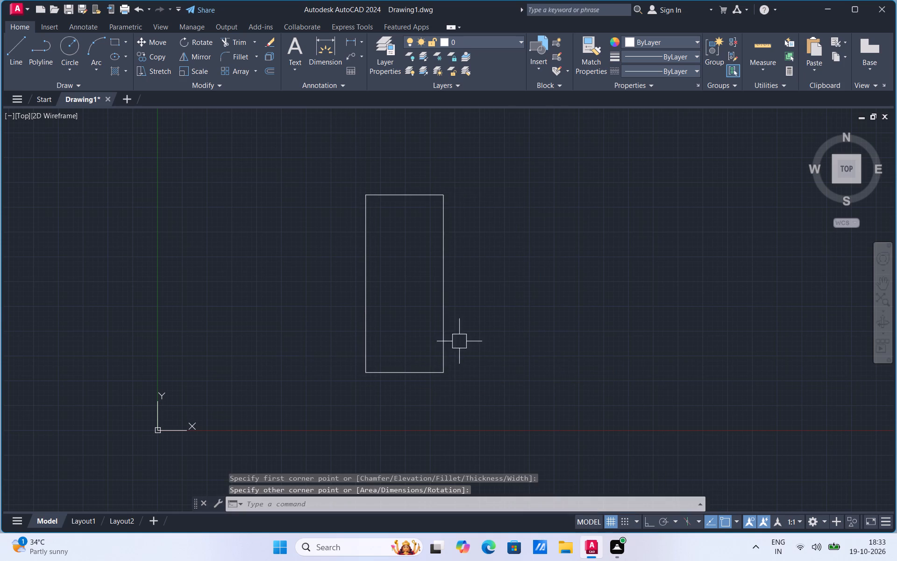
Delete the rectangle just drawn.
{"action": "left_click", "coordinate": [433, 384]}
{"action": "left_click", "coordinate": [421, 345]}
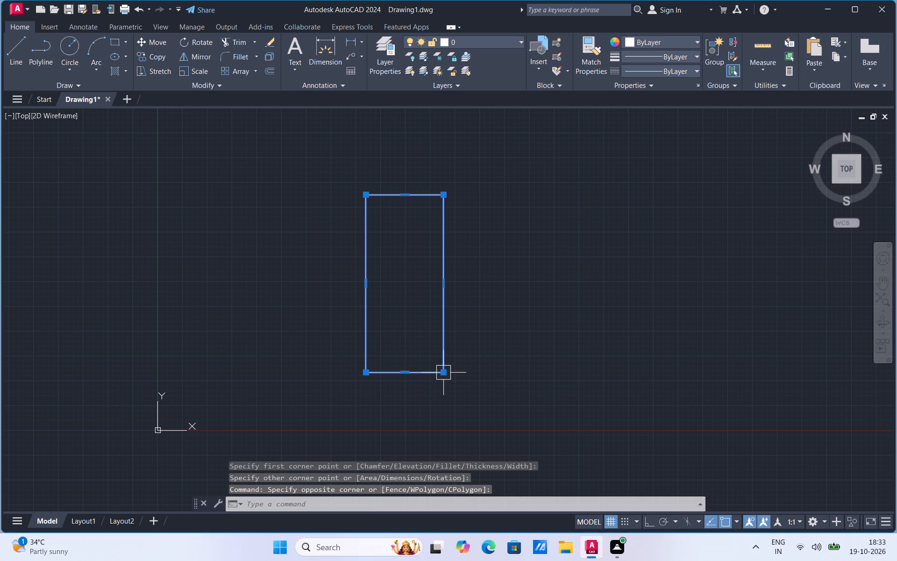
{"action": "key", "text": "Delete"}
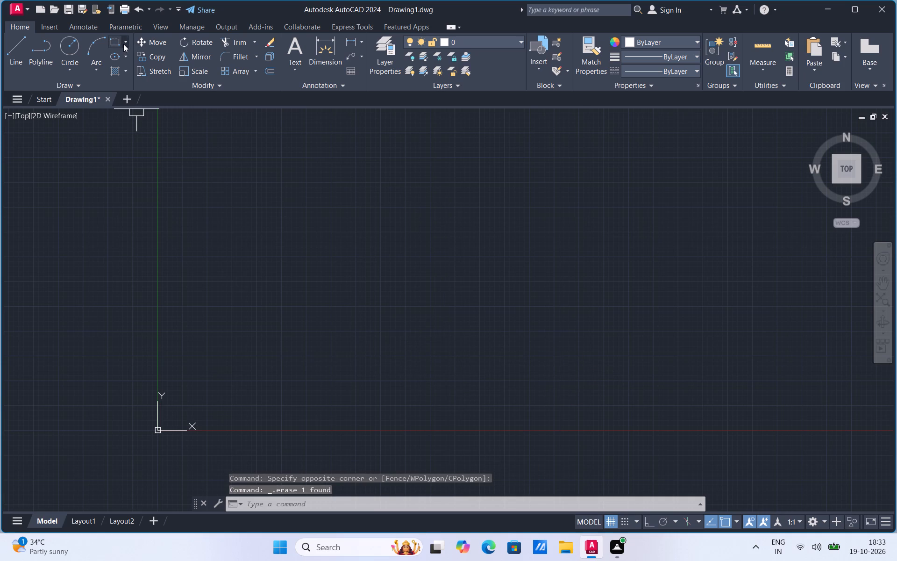
Draw a rectangle 30' wide and 45' high in the empty drawing area.
{"action": "left_click", "coordinate": [123, 44]}
{"action": "left_click", "coordinate": [120, 54]}
{"action": "left_click", "coordinate": [293, 170]}
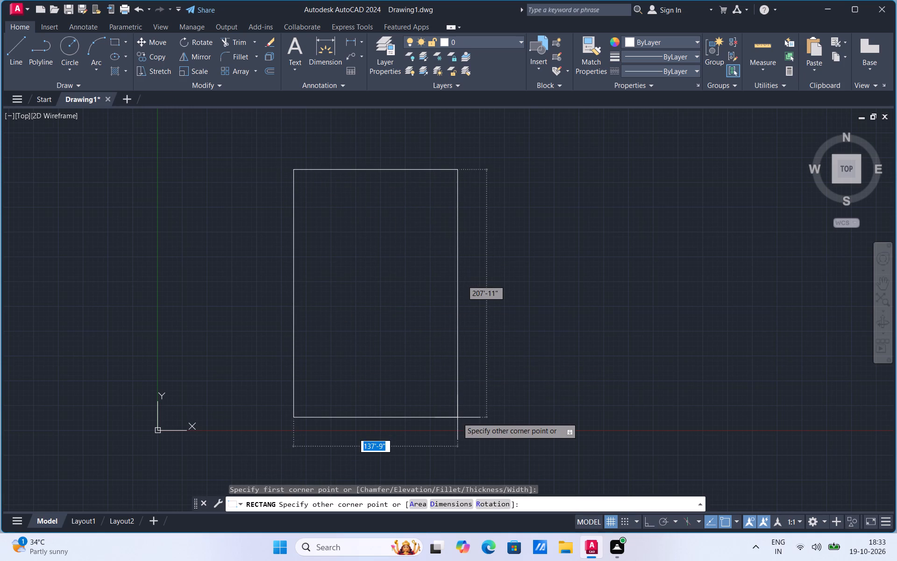
{"action": "type", "text": "30',"}
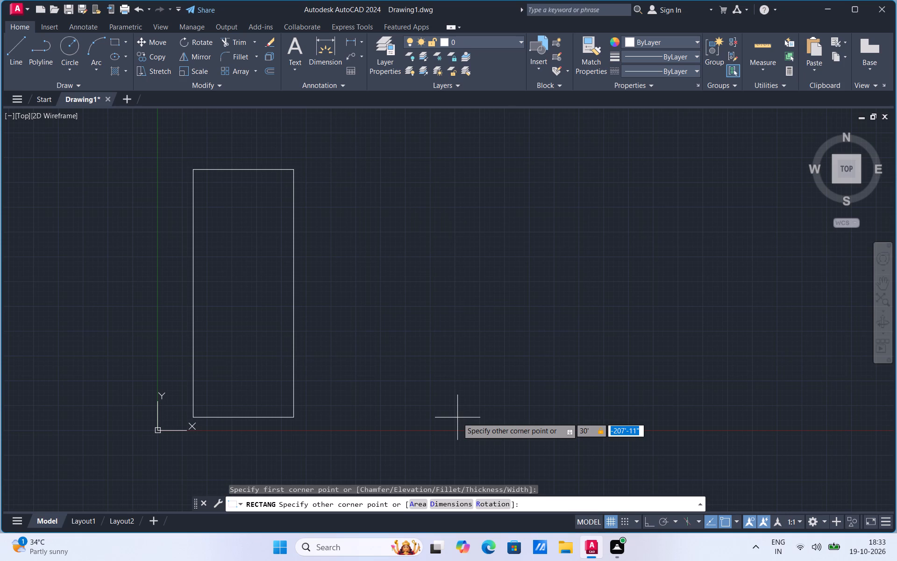
{"action": "type", "text": "45'"}
{"action": "key", "text": "Return"}
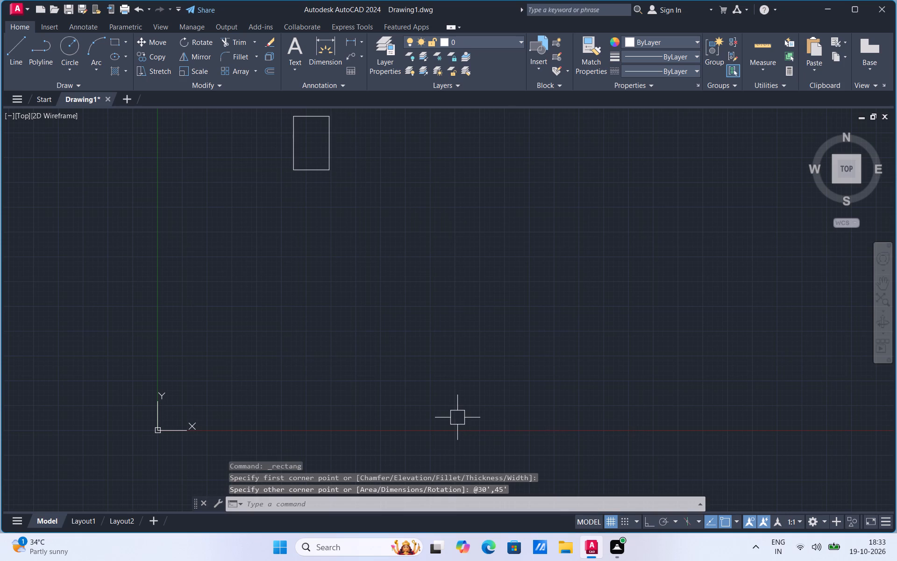
Move the rectangle by its lower-left corner to a spot just above and right of the drawing origin.
{"action": "left_click", "coordinate": [311, 177]}
{"action": "double_click", "coordinate": [317, 166]}
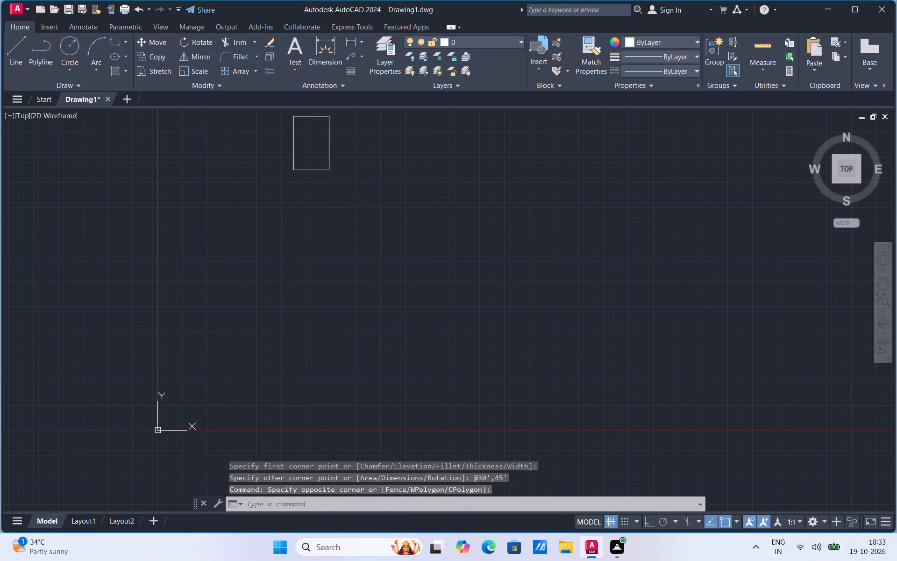
{"action": "right_click", "coordinate": [315, 169]}
{"action": "left_click", "coordinate": [331, 269]}
{"action": "left_click", "coordinate": [293, 167]}
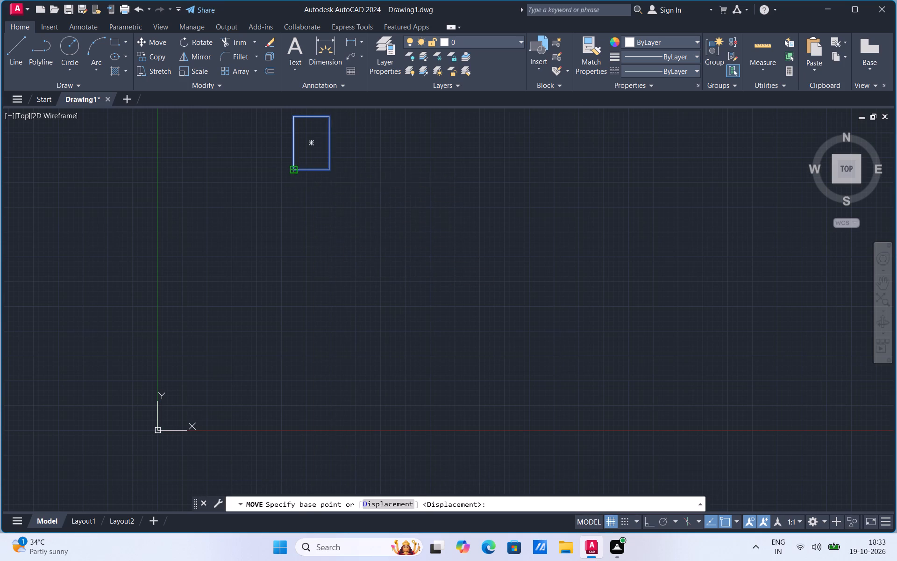
{"action": "left_click", "coordinate": [206, 377]}
Explode the 30' by 45' rectangle into separate lines.
{"action": "scroll", "coordinate": [206, 377], "scroll_direction": "up", "scroll_amount": 3}
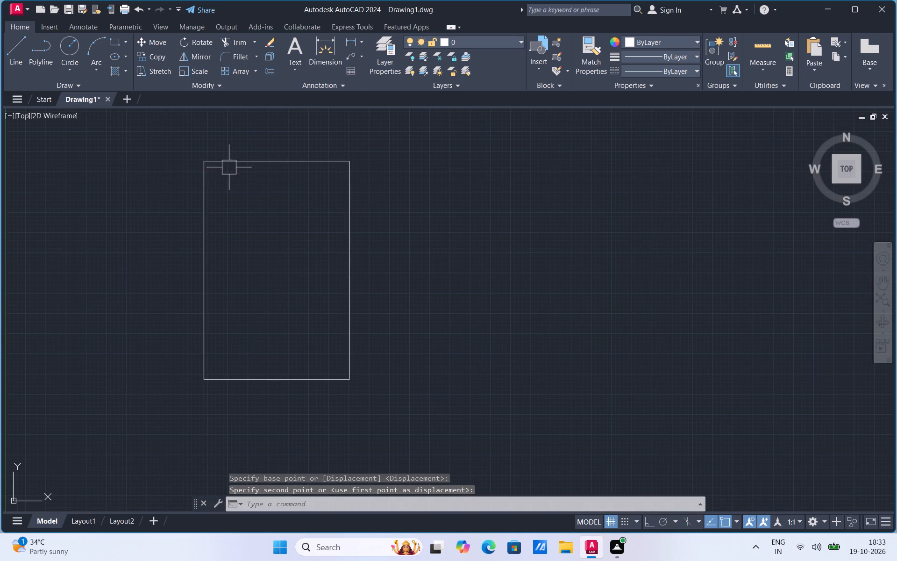
{"action": "scroll", "coordinate": [229, 165], "scroll_direction": "up", "scroll_amount": 1}
{"action": "left_click", "coordinate": [238, 158]}
{"action": "scroll", "coordinate": [235, 160], "scroll_direction": "down", "scroll_amount": 1}
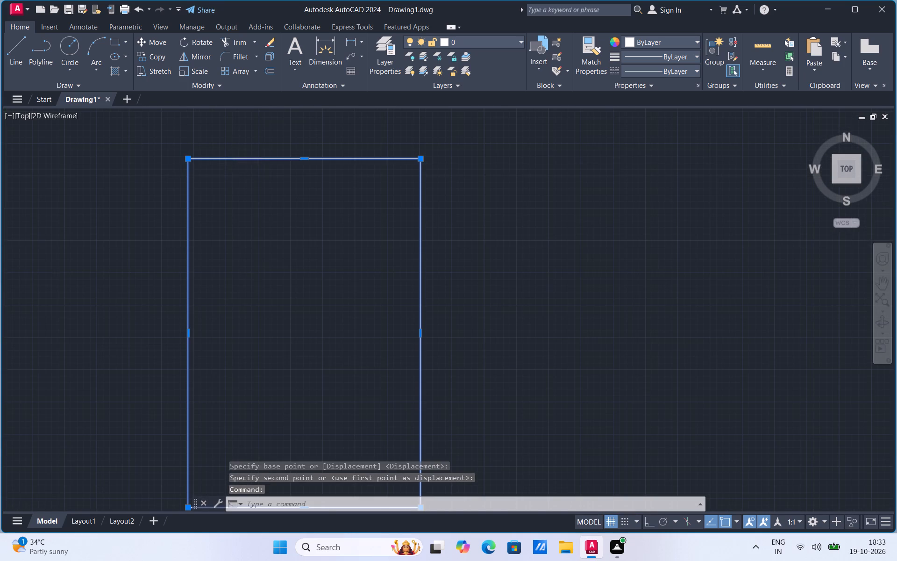
{"action": "type", "text": "ex"}
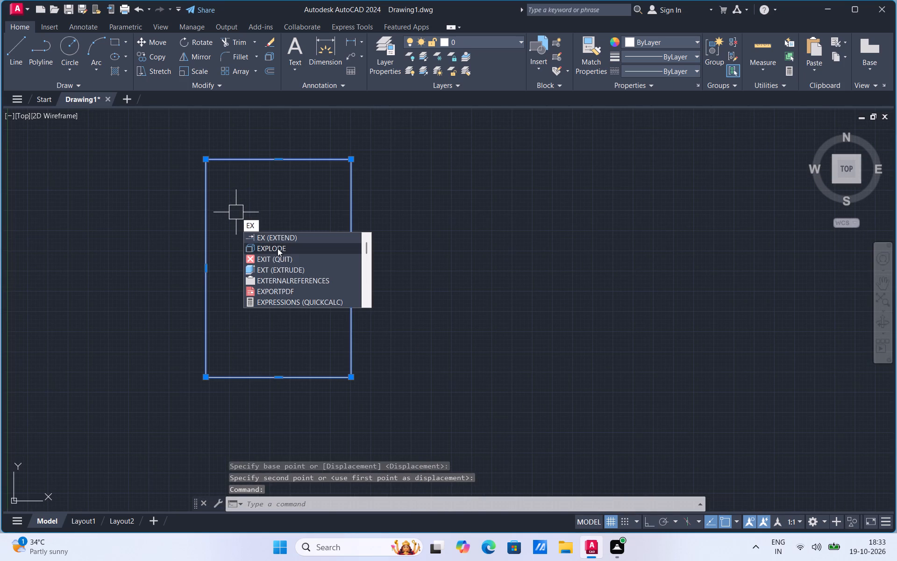
{"action": "left_click", "coordinate": [278, 247]}
{"action": "left_click", "coordinate": [267, 164]}
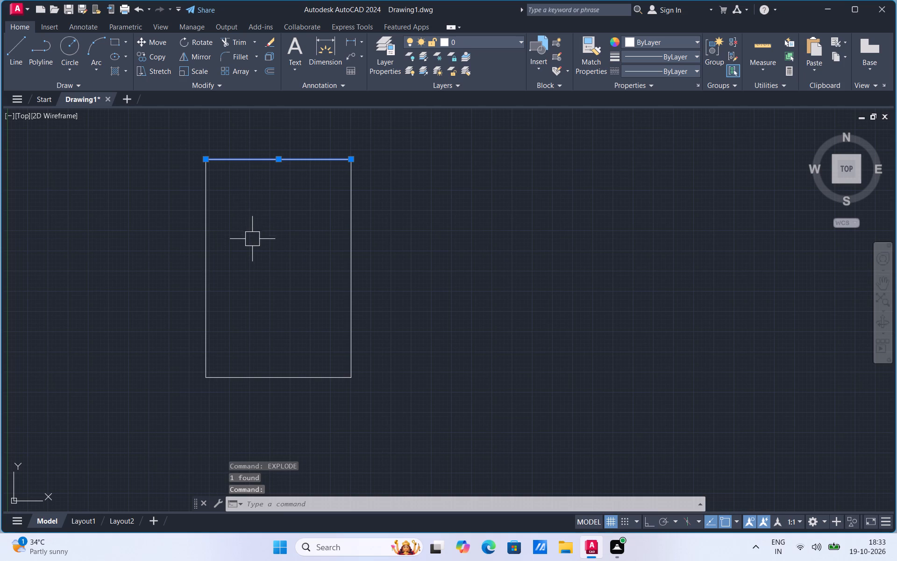
{"action": "key", "text": "Escape"}
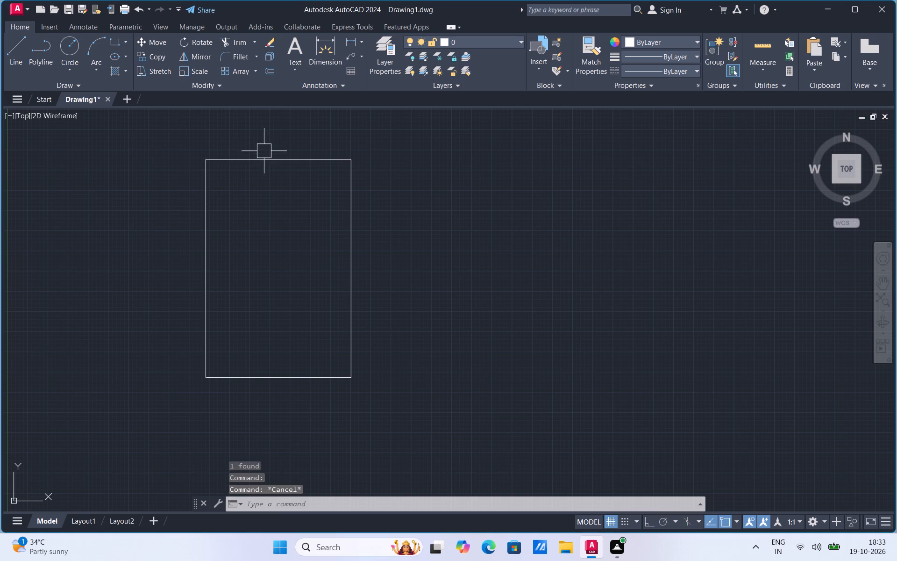
Copy the outline's top line 9" straight down from its midpoint to form the inner face of the top wall.
{"action": "left_click", "coordinate": [228, 161]}
{"action": "right_click", "coordinate": [228, 161]}
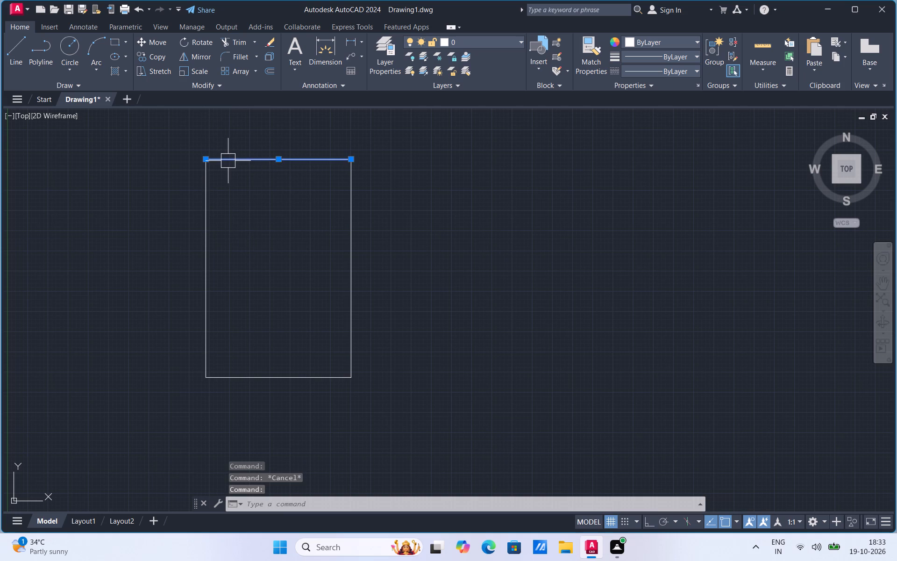
{"action": "left_click", "coordinate": [269, 255]}
{"action": "left_click", "coordinate": [278, 158]}
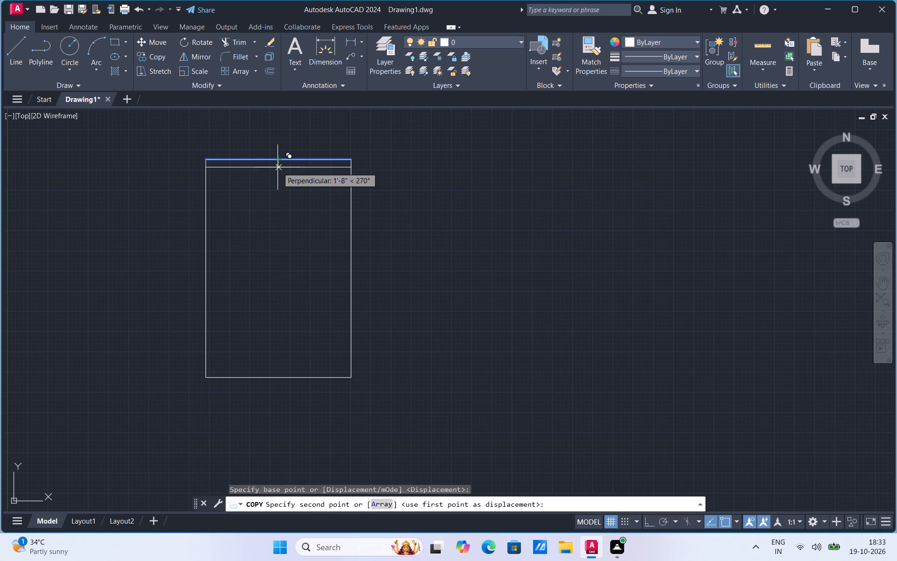
{"action": "key", "text": "9"}
{"action": "key", "text": "Return"}
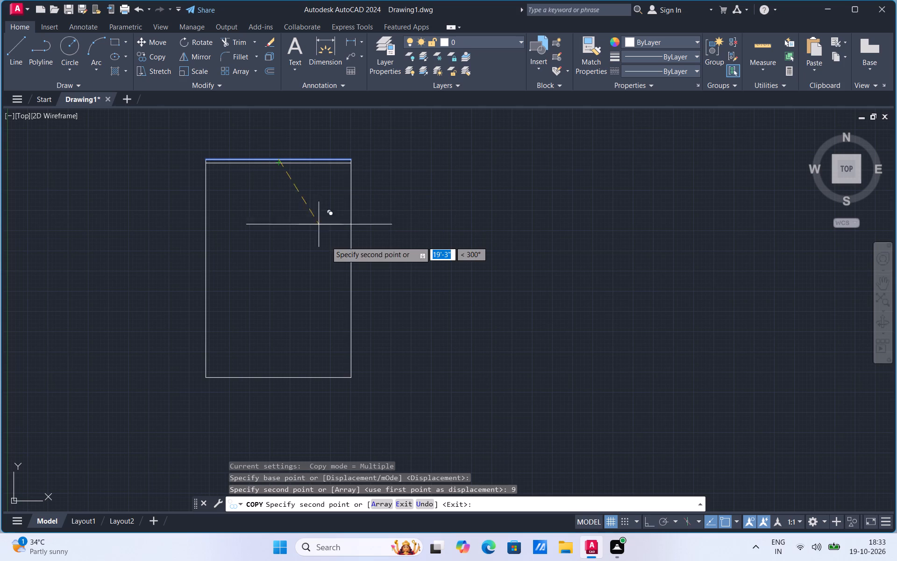
{"action": "key", "text": "Escape"}
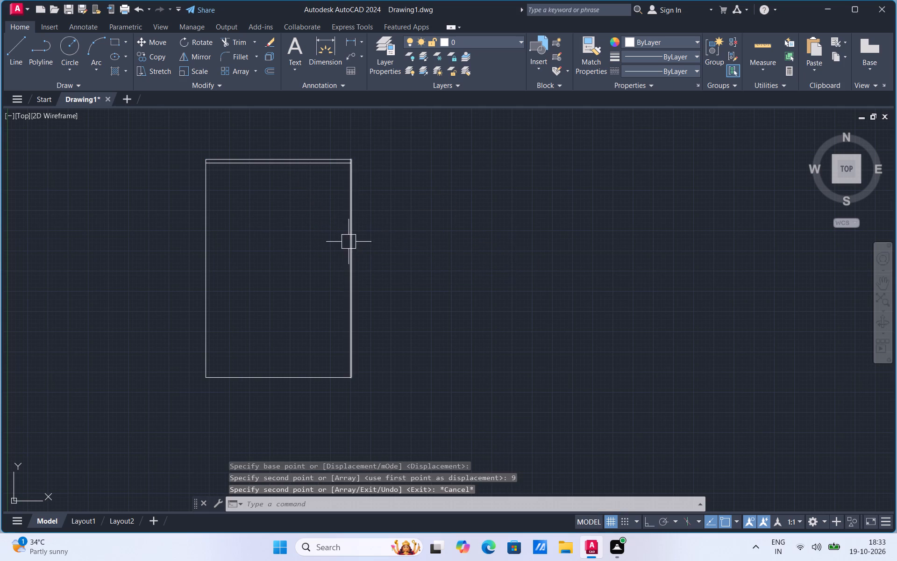
With Ortho on, offset the outline's right, left and bottom lines 9" inward to form the remaining inner wall faces.
{"action": "left_click", "coordinate": [351, 240]}
{"action": "key", "text": "o"}
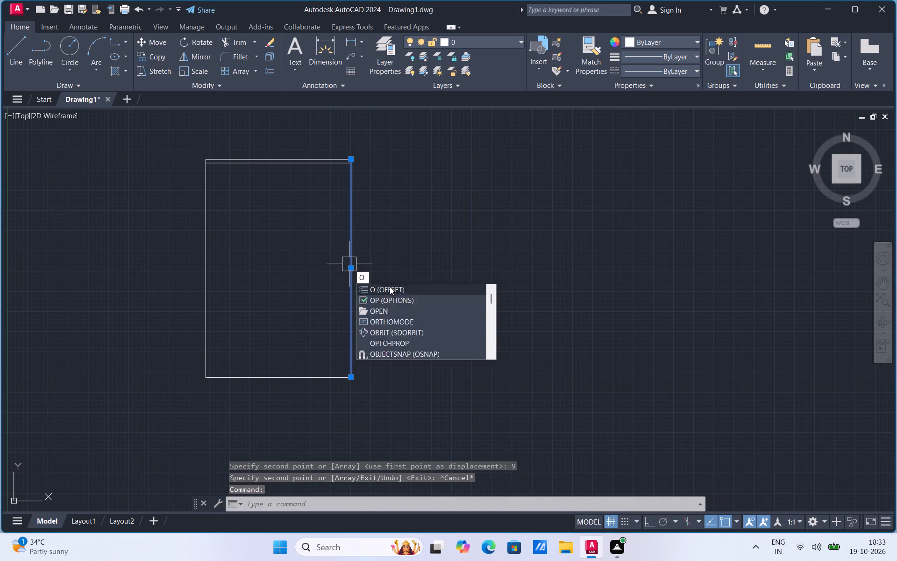
{"action": "left_click", "coordinate": [390, 287]}
{"action": "left_click", "coordinate": [354, 264]}
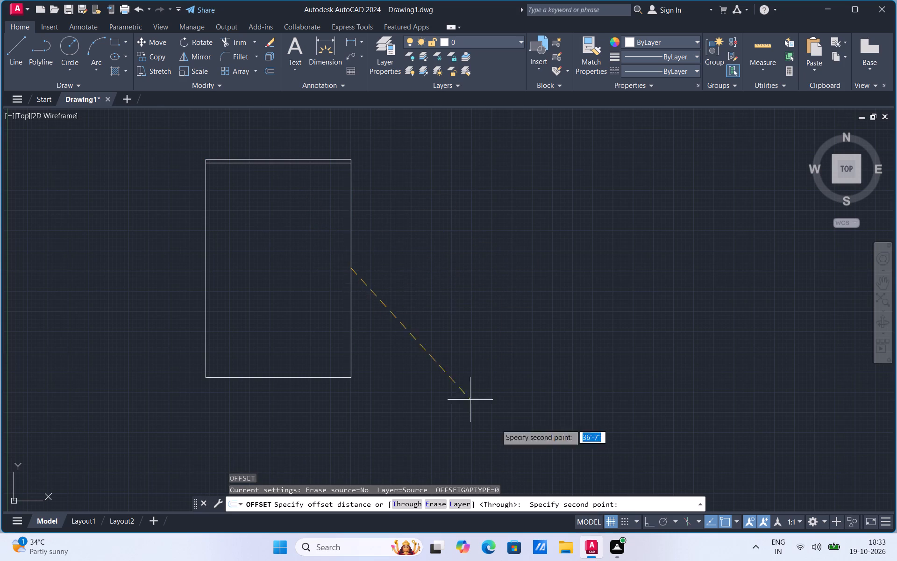
{"action": "left_click", "coordinate": [648, 520]}
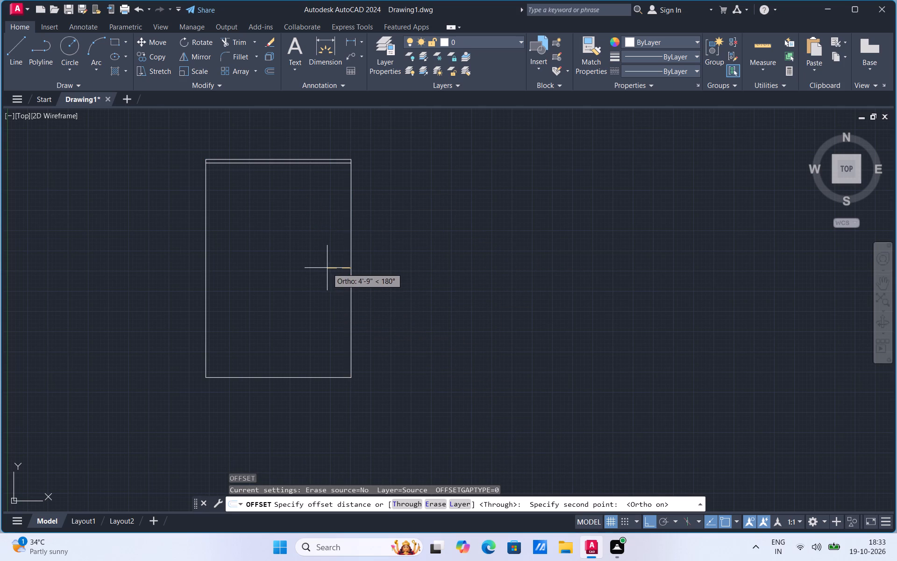
{"action": "key", "text": "9"}
{"action": "key", "text": "Return"}
{"action": "left_click", "coordinate": [326, 268]}
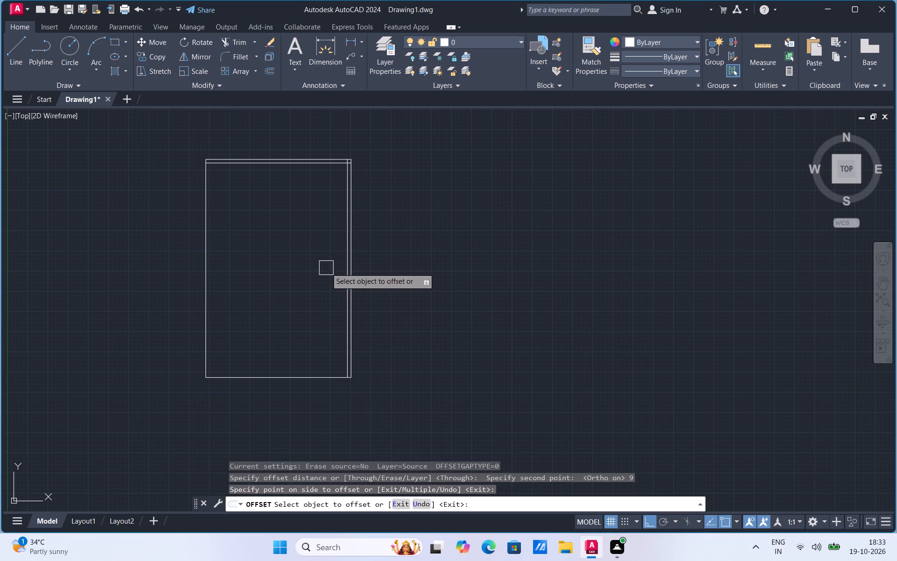
{"action": "left_click", "coordinate": [208, 262]}
{"action": "left_click", "coordinate": [227, 266]}
{"action": "left_click", "coordinate": [245, 374]}
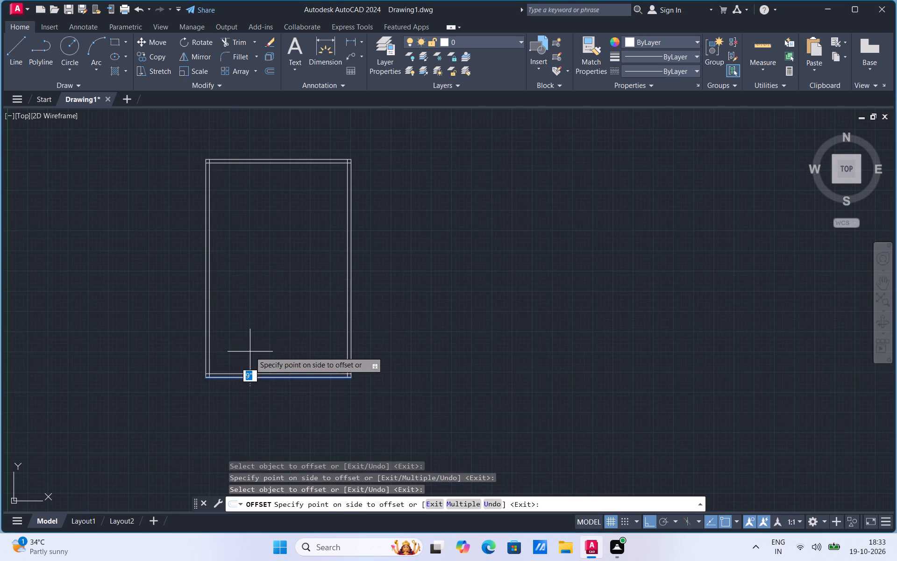
{"action": "left_click", "coordinate": [250, 352]}
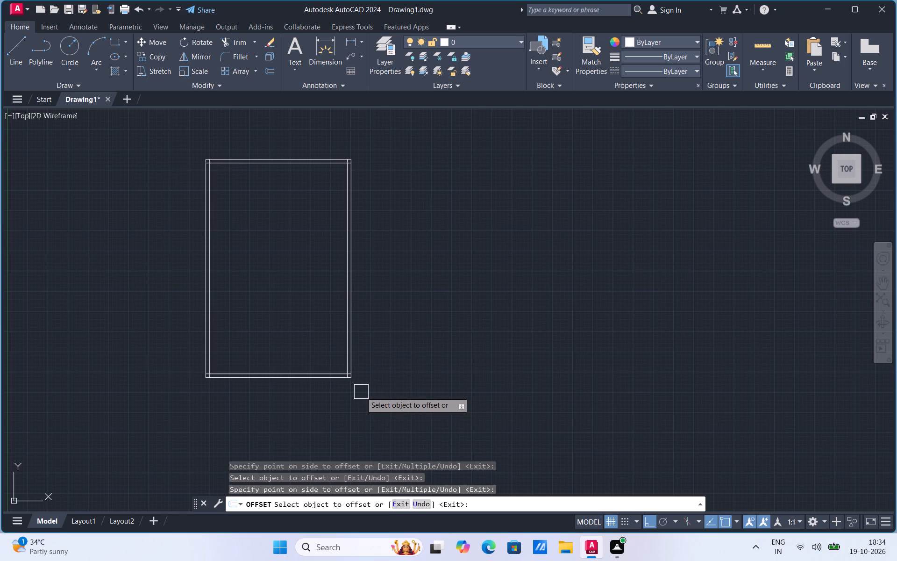
{"action": "scroll", "coordinate": [236, 147], "scroll_direction": "up", "scroll_amount": 1}
{"action": "key", "text": "Escape"}
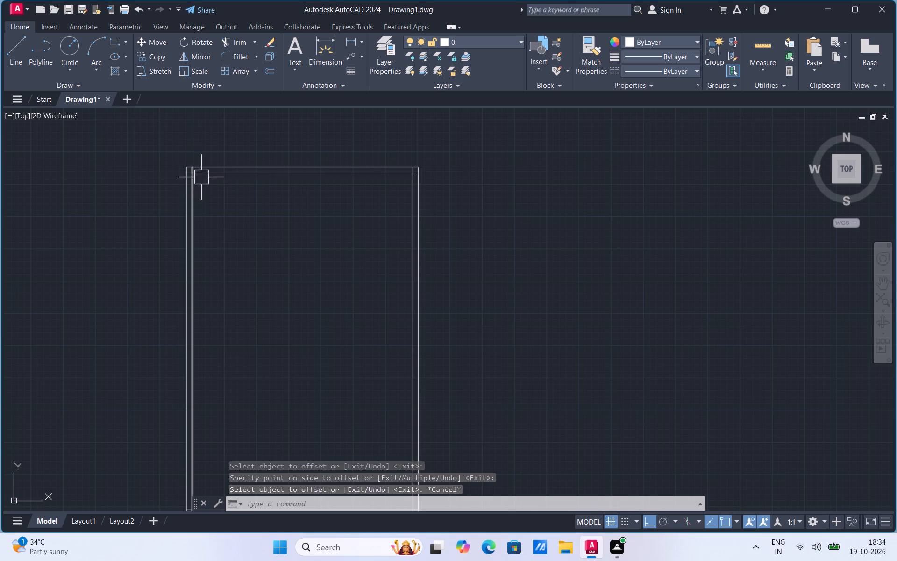
Copy the left wall's inner line 13' to the right, using its intersection with the top wall's inner line as base point.
{"action": "scroll", "coordinate": [208, 169], "scroll_direction": "up", "scroll_amount": 2}
{"action": "left_click", "coordinate": [170, 228]}
{"action": "right_click", "coordinate": [170, 228]}
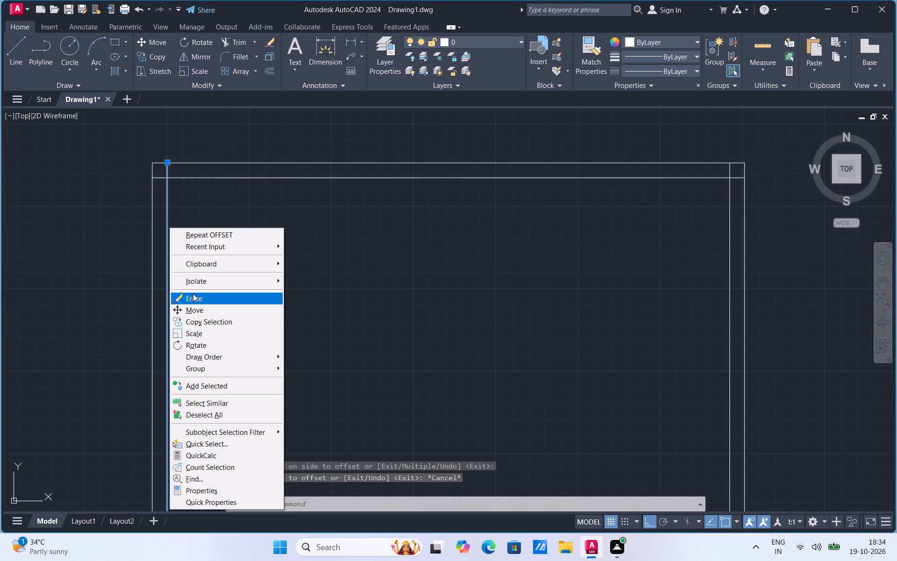
{"action": "left_click", "coordinate": [197, 324]}
{"action": "left_click", "coordinate": [164, 181]}
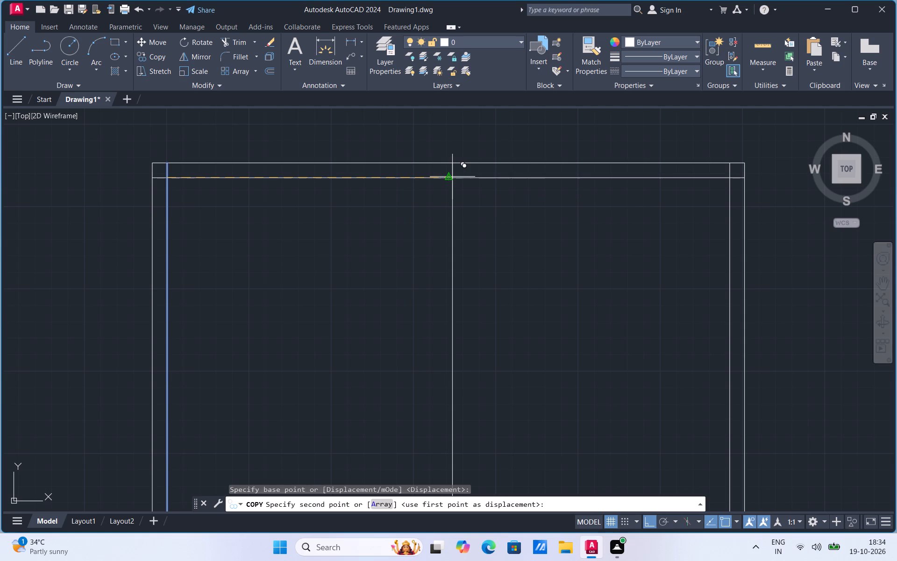
{"action": "type", "text": "13'"}
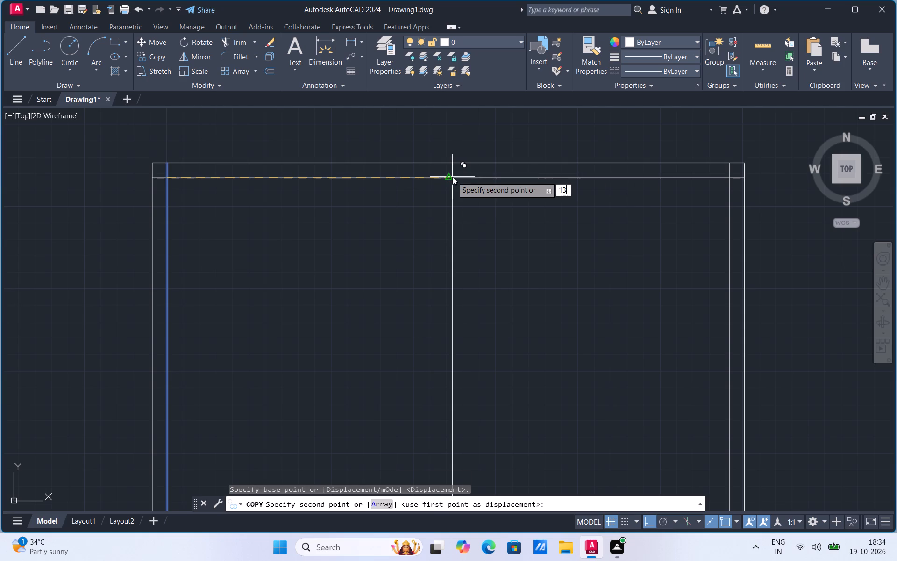
{"action": "key", "text": "Return"}
{"action": "key", "text": "Escape"}
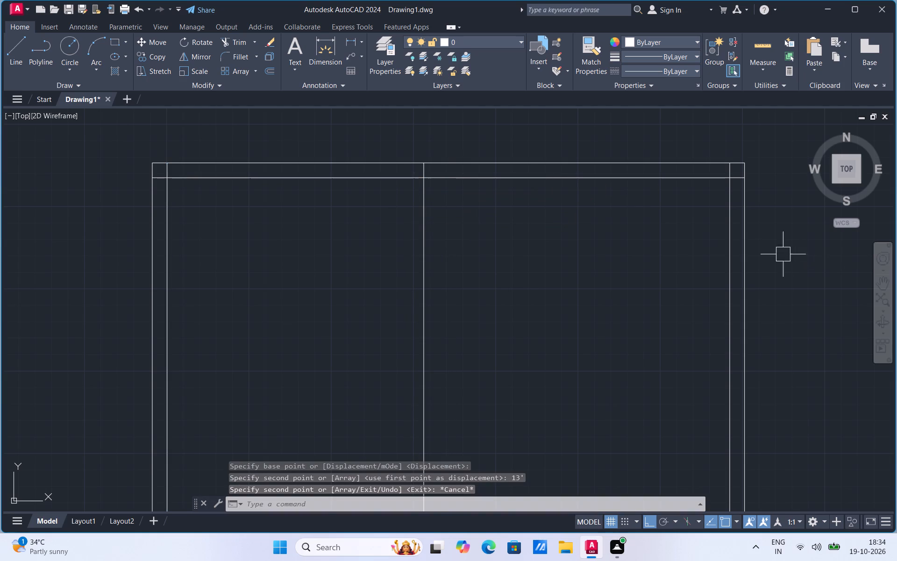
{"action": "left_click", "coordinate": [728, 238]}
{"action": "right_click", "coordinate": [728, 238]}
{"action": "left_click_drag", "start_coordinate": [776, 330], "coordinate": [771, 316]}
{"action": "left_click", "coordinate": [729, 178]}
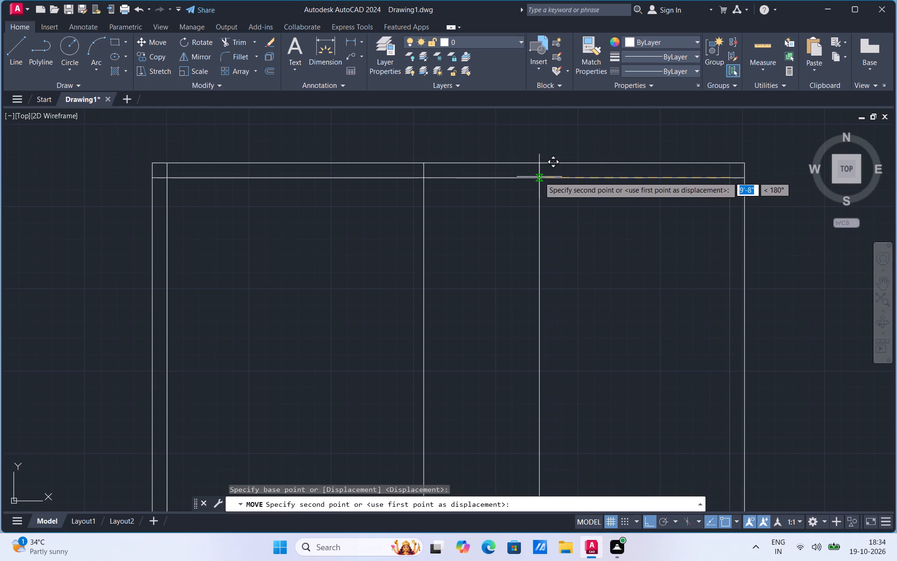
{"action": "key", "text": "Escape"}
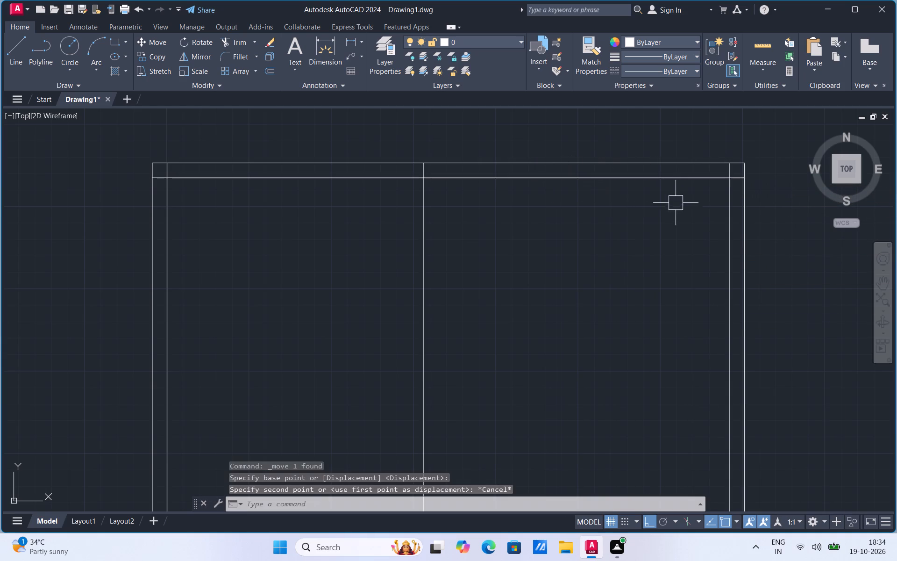
Copy the right wall's inner line 10' to the left, using its intersection with the top wall's inner line as base point.
{"action": "left_click", "coordinate": [726, 216]}
{"action": "right_click", "coordinate": [726, 216]}
{"action": "left_click", "coordinate": [765, 312]}
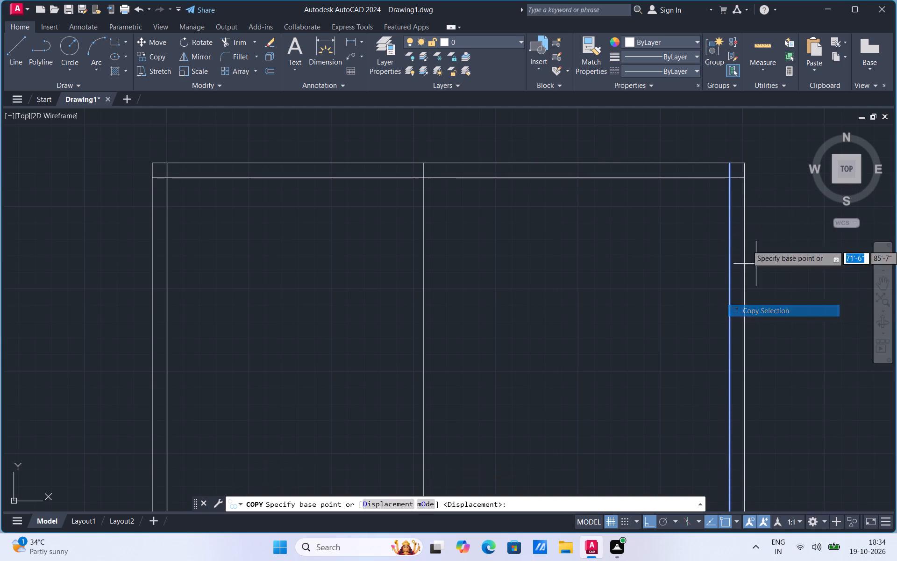
{"action": "left_click", "coordinate": [731, 179]}
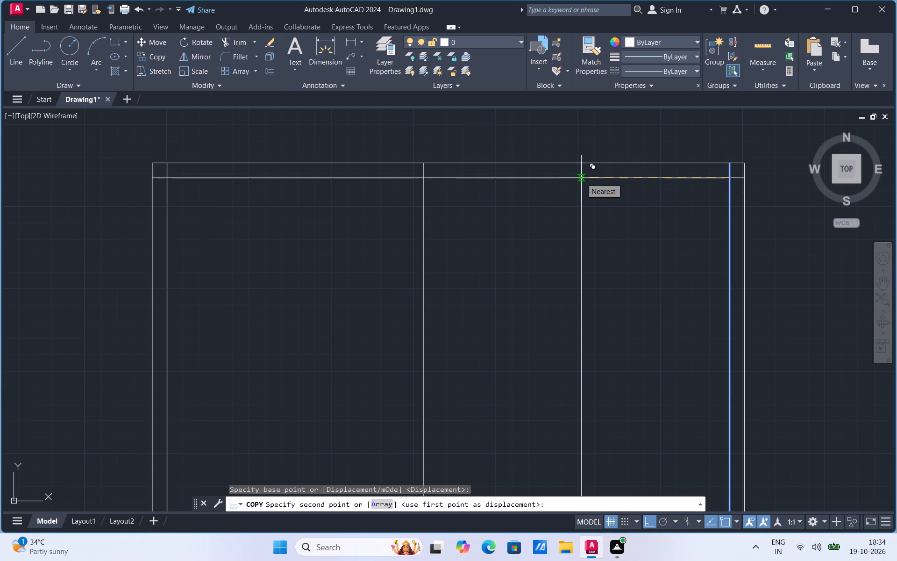
{"action": "type", "text": "10'"}
{"action": "key", "text": "Return"}
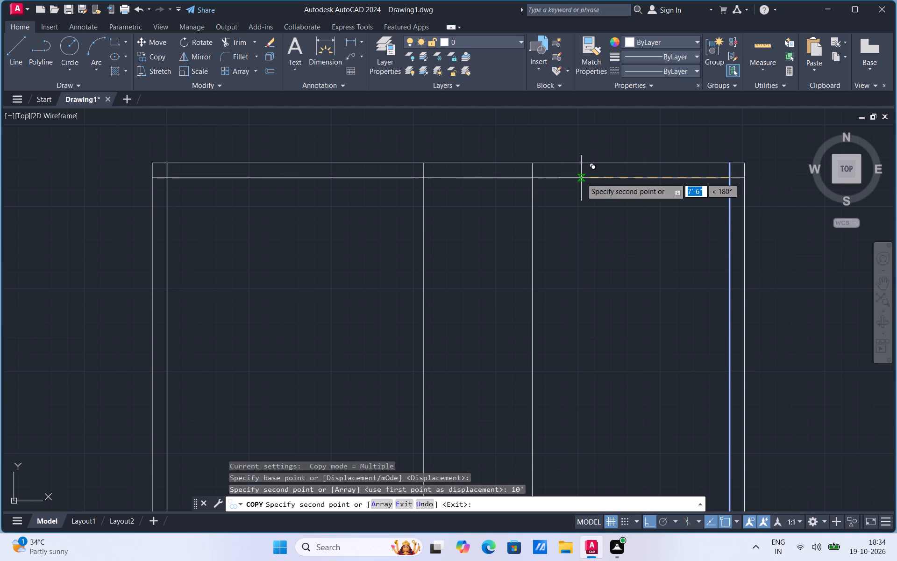
{"action": "key", "text": "Escape"}
Copy the new vertical line near the right room 5" further left to form the second face of that partition.
{"action": "left_click", "coordinate": [531, 259]}
{"action": "right_click", "coordinate": [531, 259]}
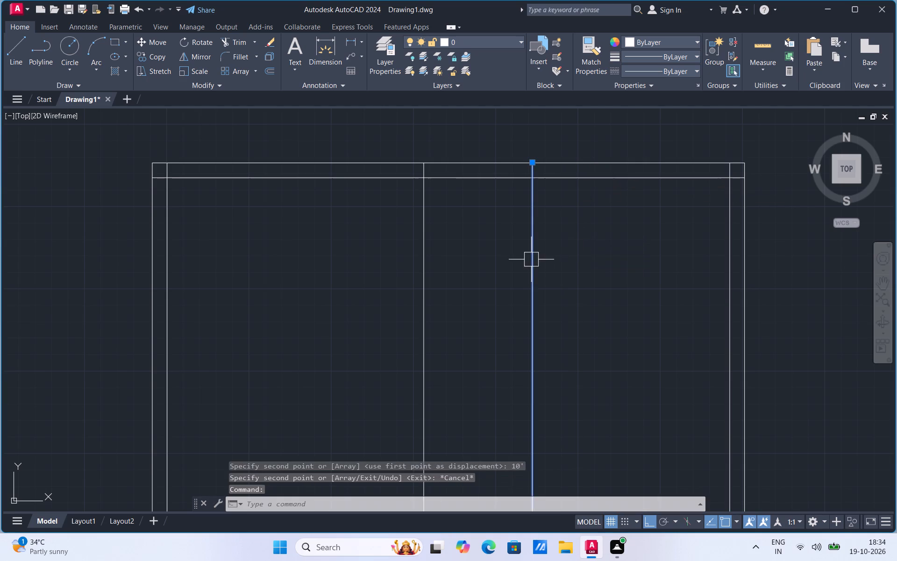
{"action": "left_click", "coordinate": [567, 341]}
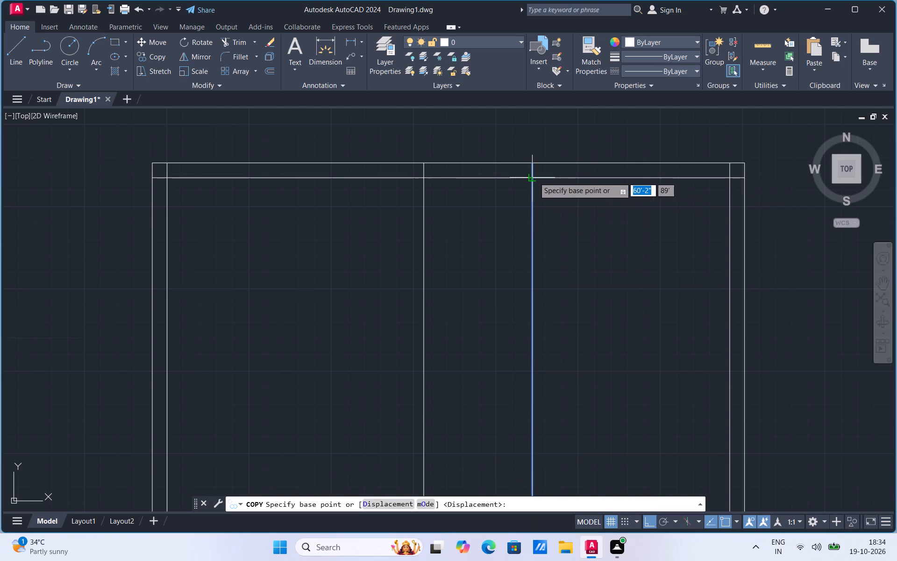
{"action": "left_click", "coordinate": [534, 177]}
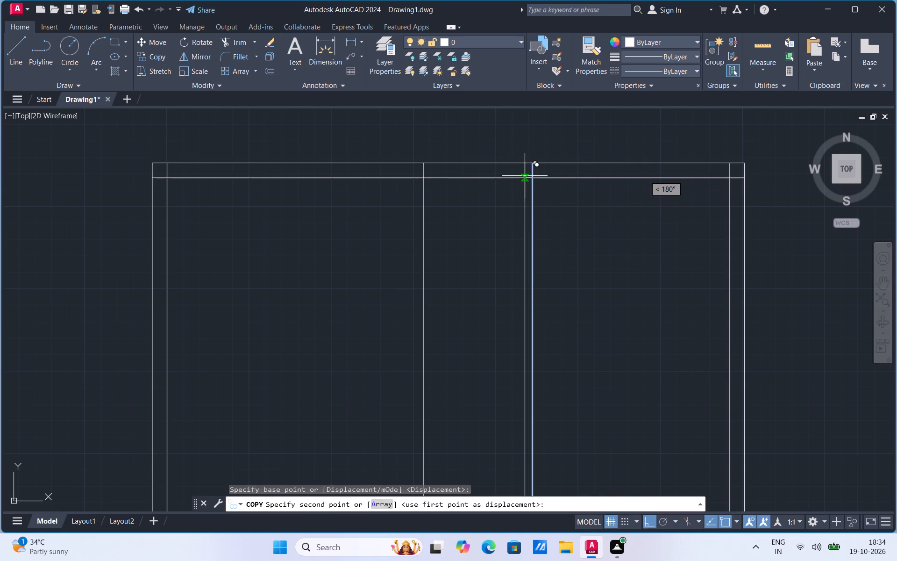
{"action": "key", "text": "5"}
{"action": "key", "text": "Return"}
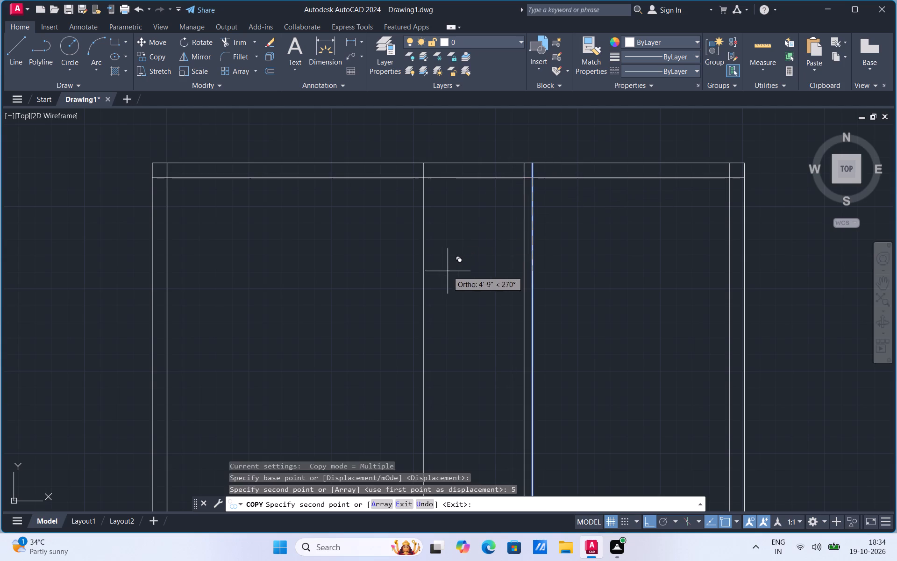
{"action": "key", "text": "Escape"}
Copy the vertical line 13' from the left wall 5" to the right to form that partition's second face.
{"action": "left_click", "coordinate": [420, 258]}
{"action": "right_click", "coordinate": [420, 258]}
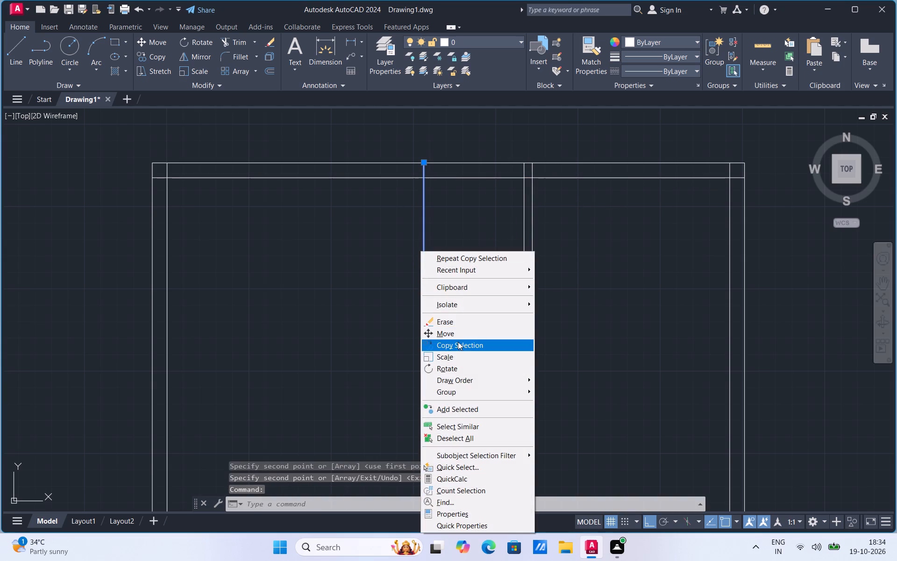
{"action": "left_click", "coordinate": [458, 344]}
{"action": "left_click", "coordinate": [422, 180]}
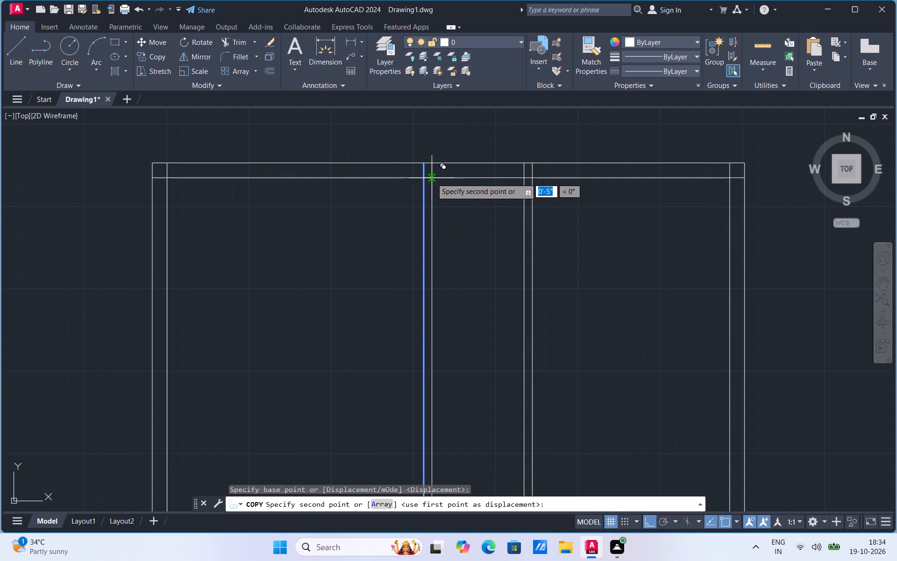
{"action": "key", "text": "5"}
{"action": "key", "text": "Return"}
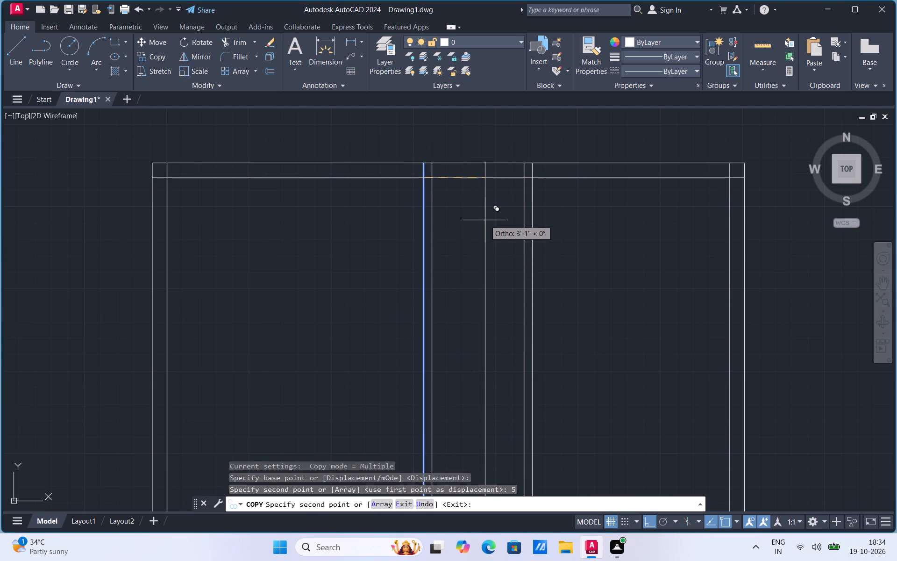
{"action": "key", "text": "Escape"}
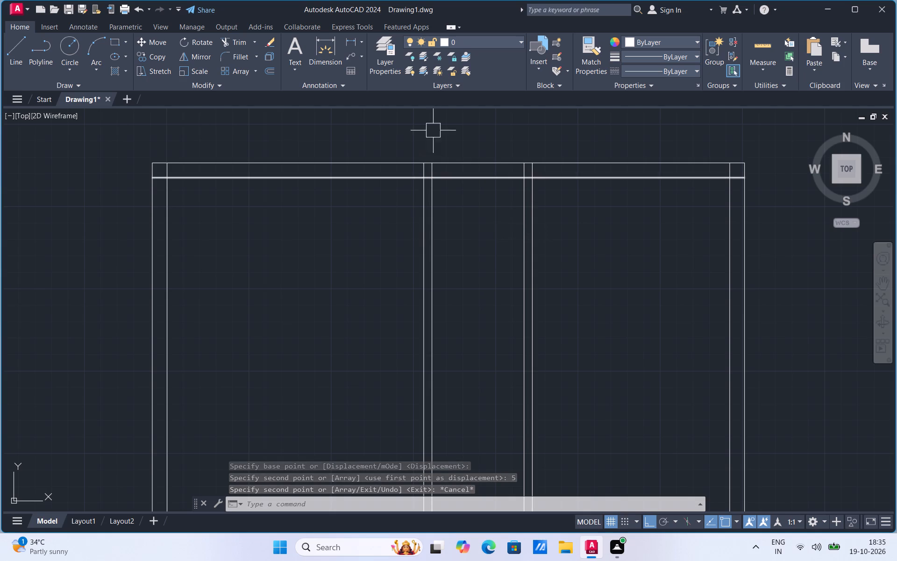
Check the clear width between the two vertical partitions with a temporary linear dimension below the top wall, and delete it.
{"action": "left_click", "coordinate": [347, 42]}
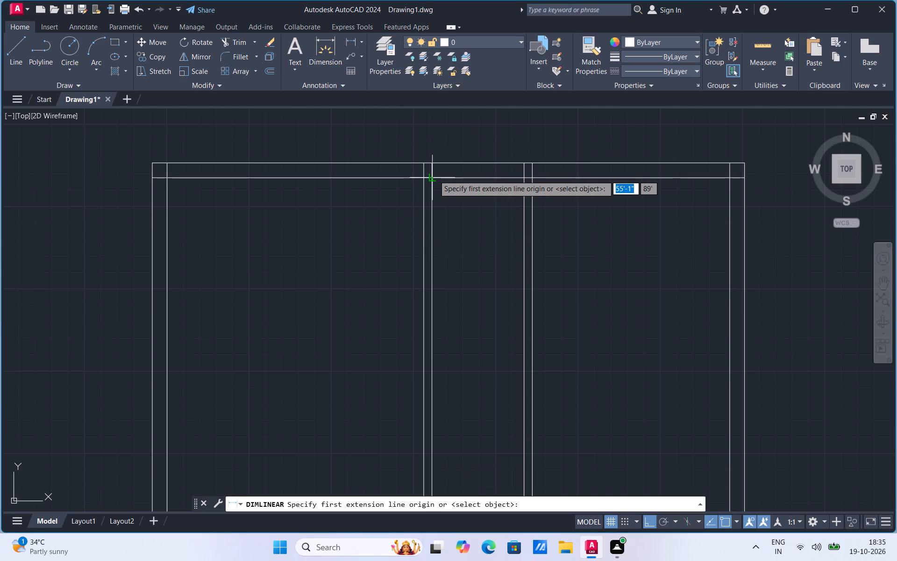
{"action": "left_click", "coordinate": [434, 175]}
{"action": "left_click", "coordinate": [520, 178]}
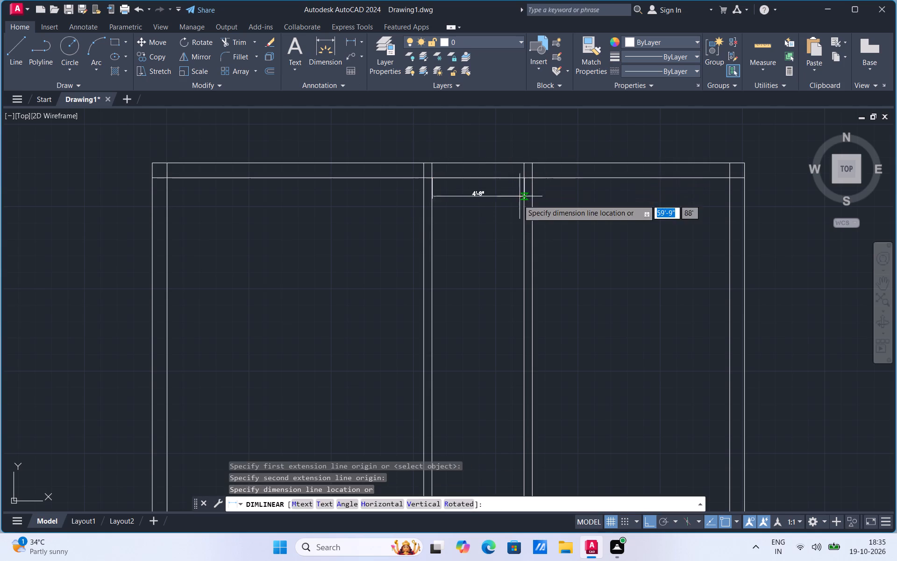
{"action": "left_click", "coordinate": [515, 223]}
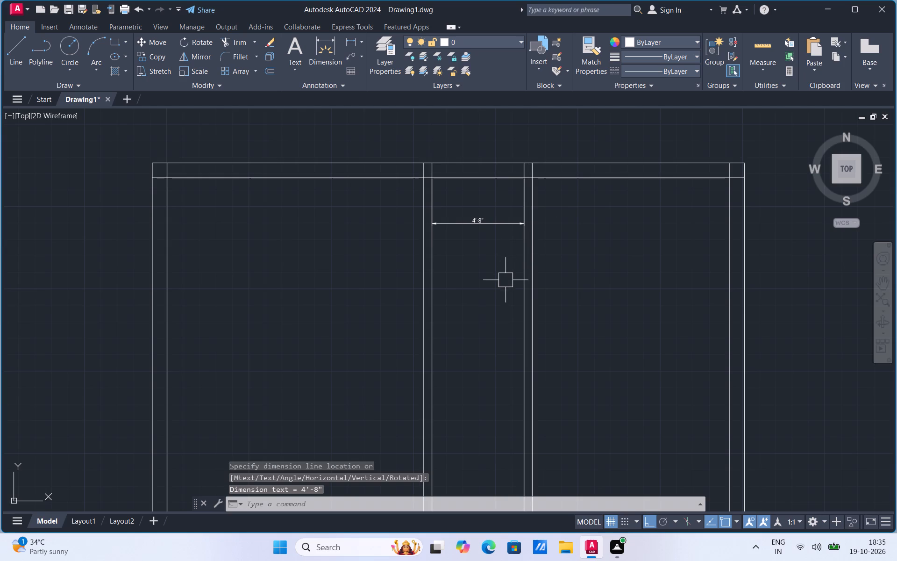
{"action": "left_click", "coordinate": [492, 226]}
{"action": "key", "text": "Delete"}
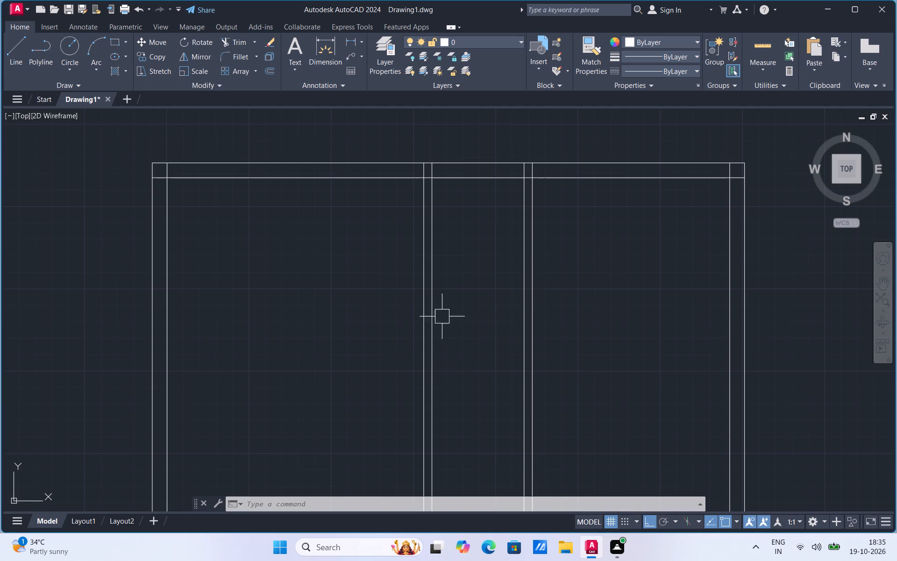
Copy the top wall's inner line 12' down, using its intersection with the left wall's inner line as base point.
{"action": "left_click", "coordinate": [468, 180]}
{"action": "right_click", "coordinate": [468, 180]}
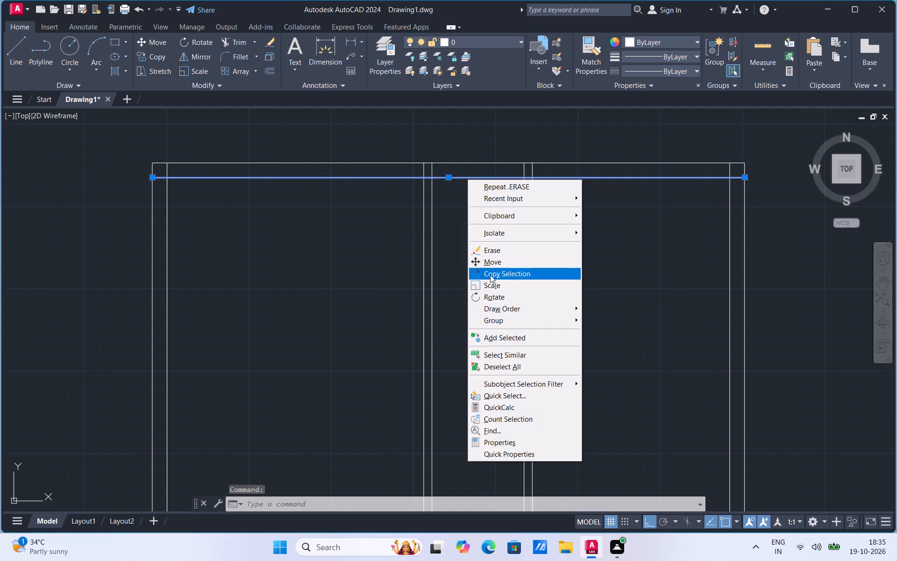
{"action": "left_click", "coordinate": [491, 273]}
{"action": "left_click", "coordinate": [169, 178]}
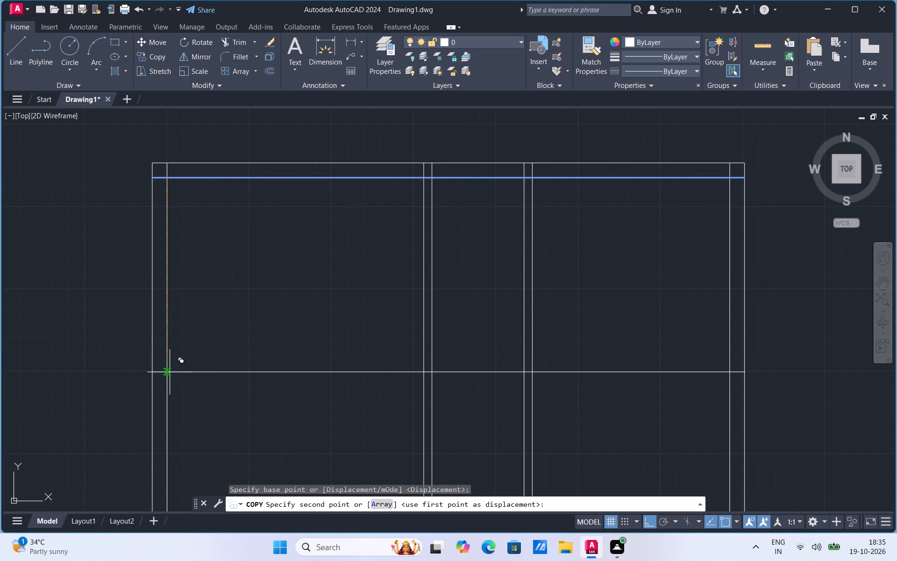
{"action": "type", "text": "12'"}
{"action": "key", "text": "Return"}
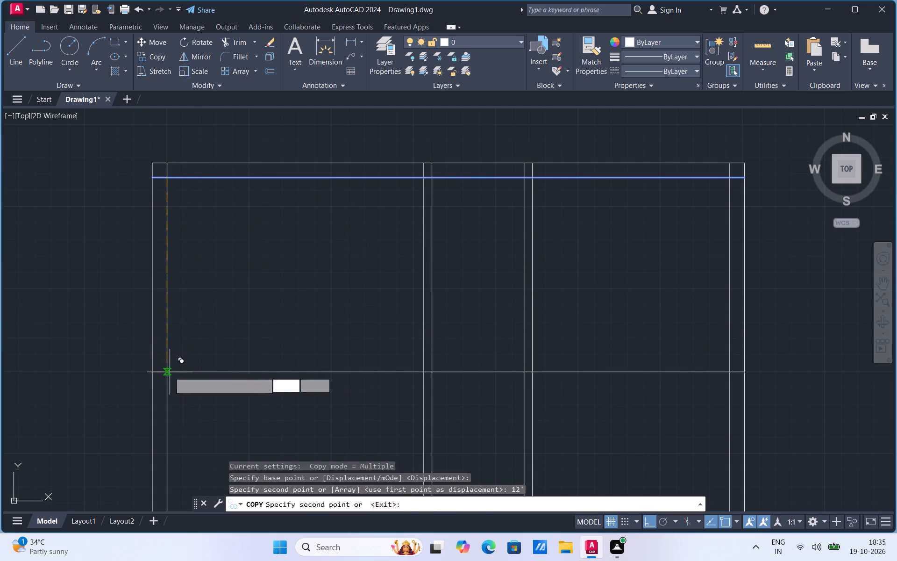
{"action": "key", "text": "Escape"}
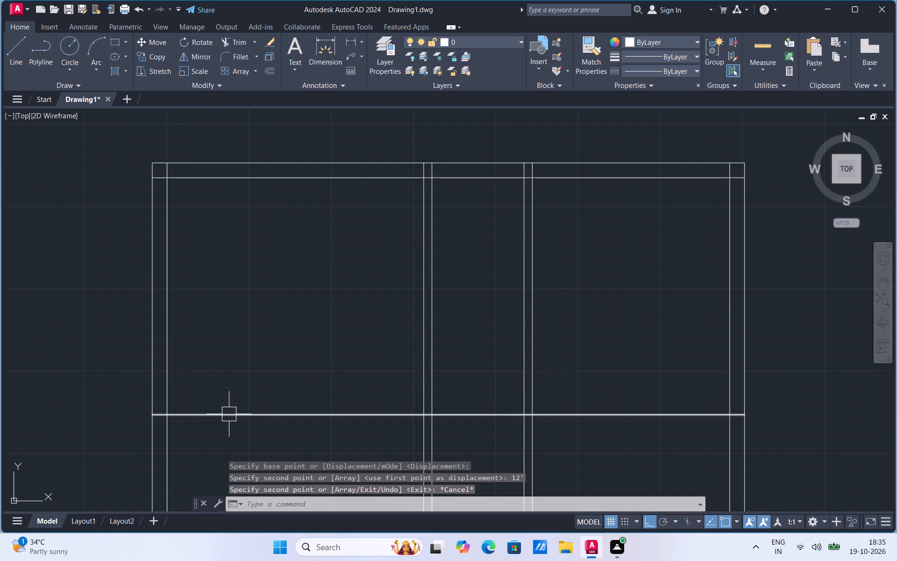
Copy the new horizontal line 5" further down to form the second face of the upper horizontal partition.
{"action": "left_click", "coordinate": [229, 412]}
{"action": "right_click", "coordinate": [229, 412]}
{"action": "left_click", "coordinate": [253, 225]}
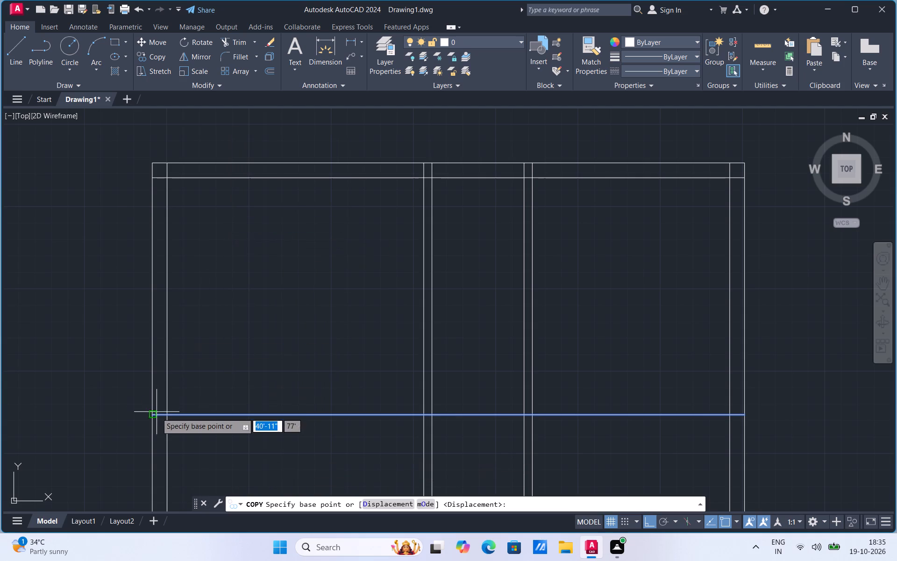
{"action": "left_click", "coordinate": [165, 416]}
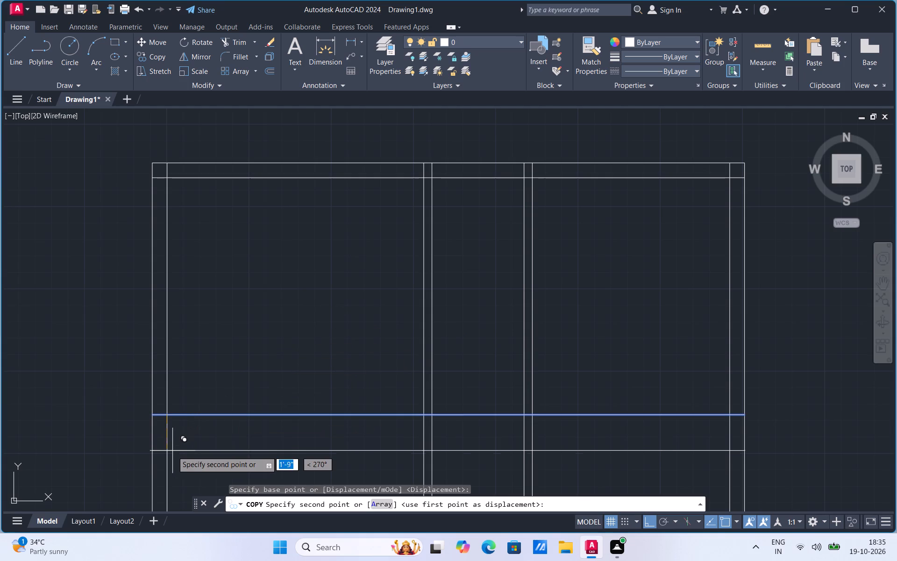
{"action": "key", "text": "5"}
{"action": "key", "text": "Return"}
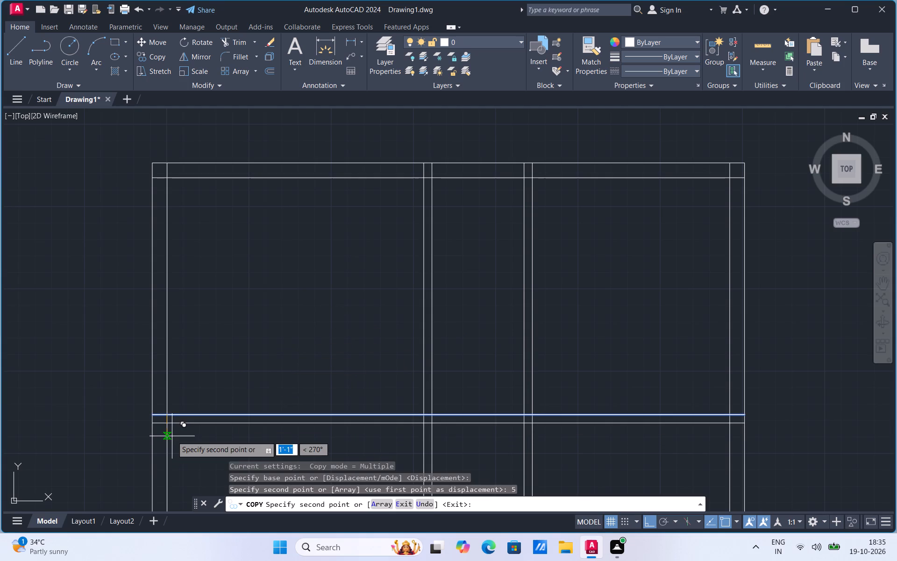
{"action": "key", "text": "Escape"}
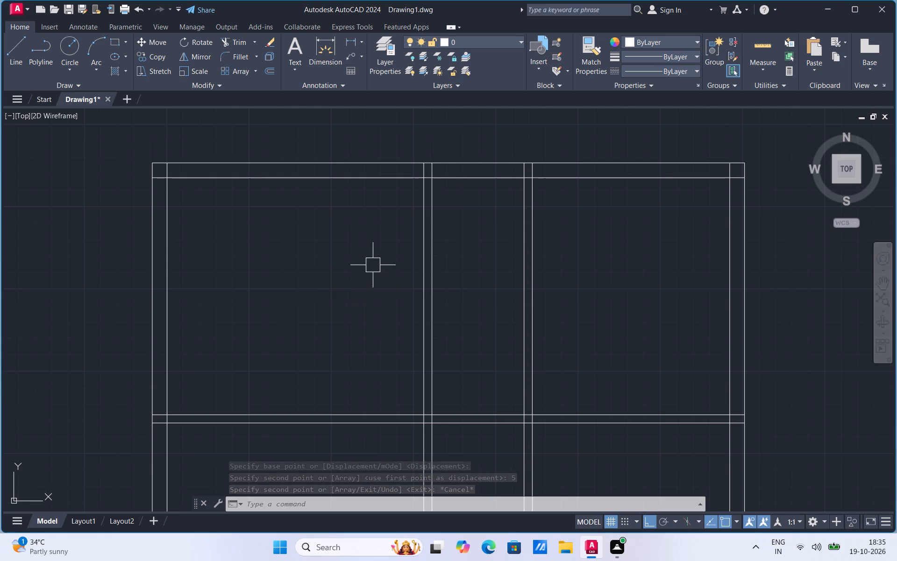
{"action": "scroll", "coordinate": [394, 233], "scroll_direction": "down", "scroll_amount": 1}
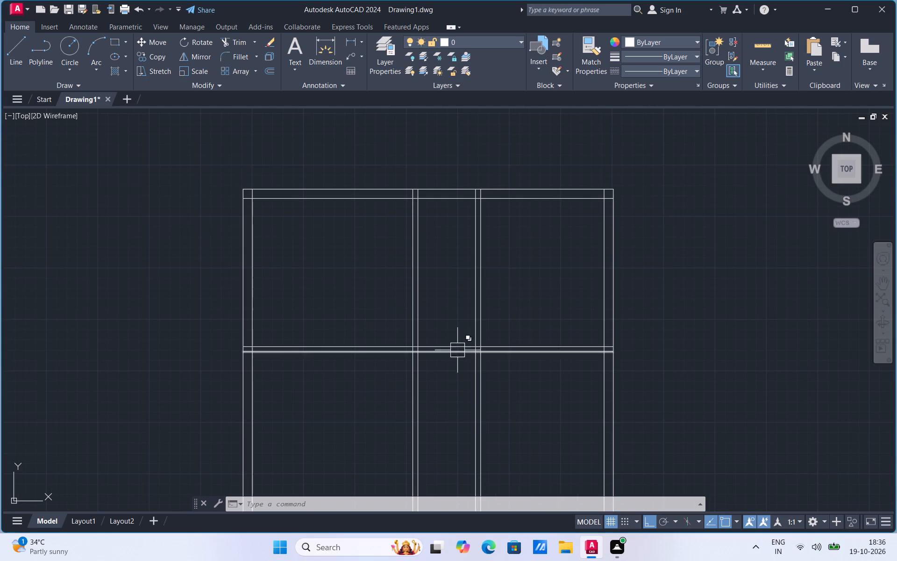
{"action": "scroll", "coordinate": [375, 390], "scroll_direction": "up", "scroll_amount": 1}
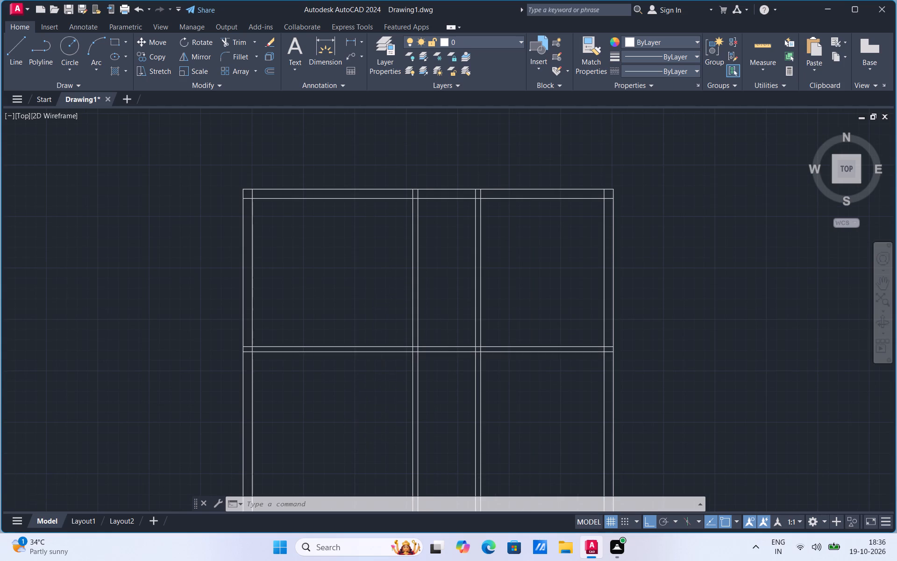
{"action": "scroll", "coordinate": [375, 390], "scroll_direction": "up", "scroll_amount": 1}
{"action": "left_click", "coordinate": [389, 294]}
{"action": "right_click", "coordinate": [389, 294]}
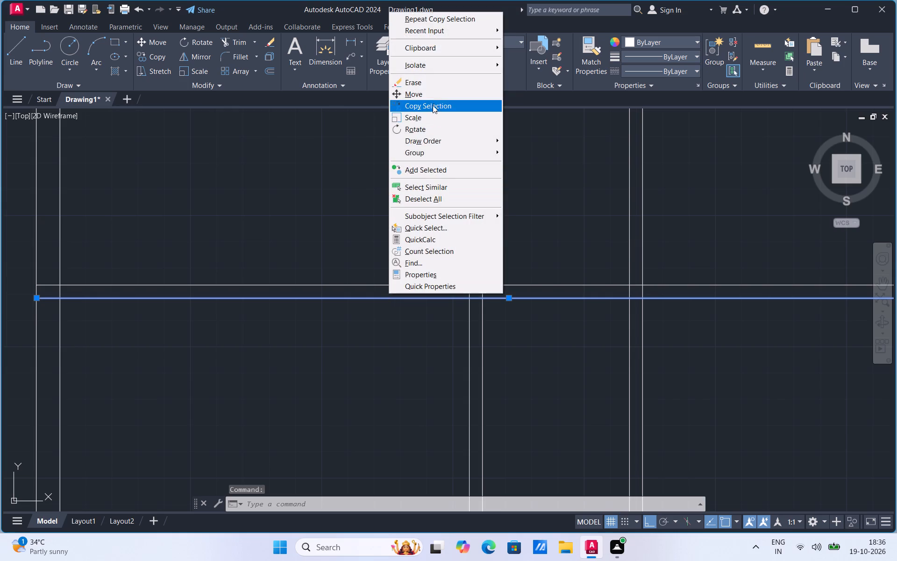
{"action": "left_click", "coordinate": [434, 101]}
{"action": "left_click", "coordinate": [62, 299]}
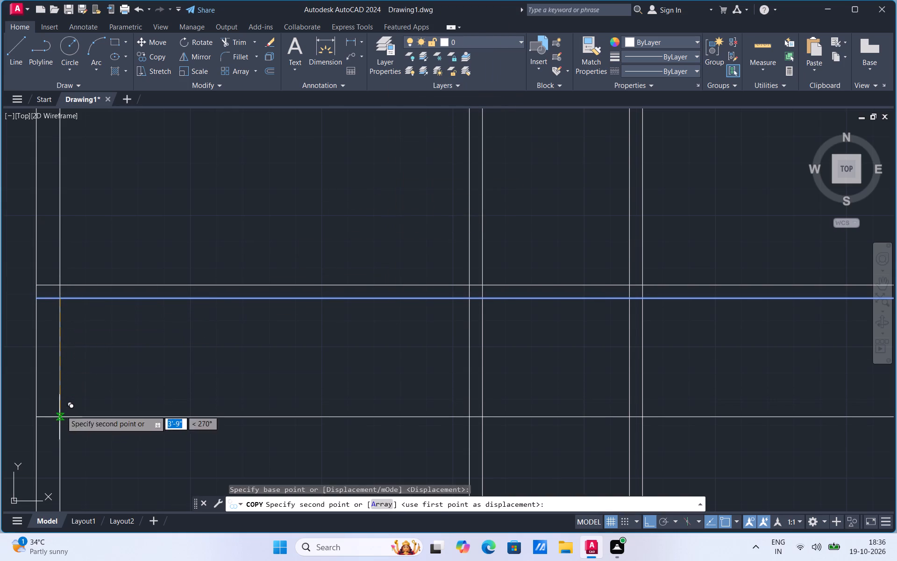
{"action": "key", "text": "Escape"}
Copy the bottom wall's inner line 11' up, using its intersection with the left wall's inner line as base point.
{"action": "scroll", "coordinate": [173, 287], "scroll_direction": "down", "scroll_amount": 4}
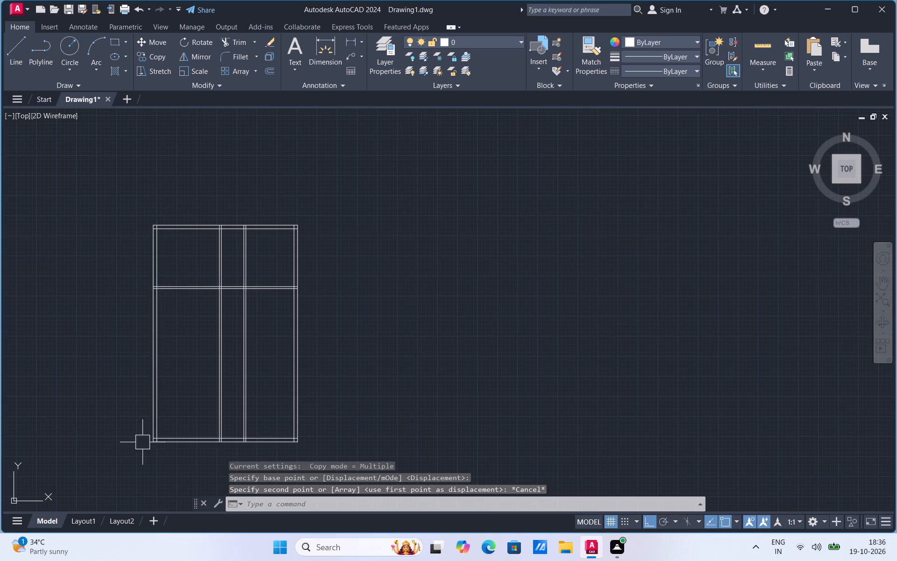
{"action": "scroll", "coordinate": [153, 440], "scroll_direction": "up", "scroll_amount": 3}
{"action": "left_click", "coordinate": [177, 432]}
{"action": "right_click", "coordinate": [177, 432]}
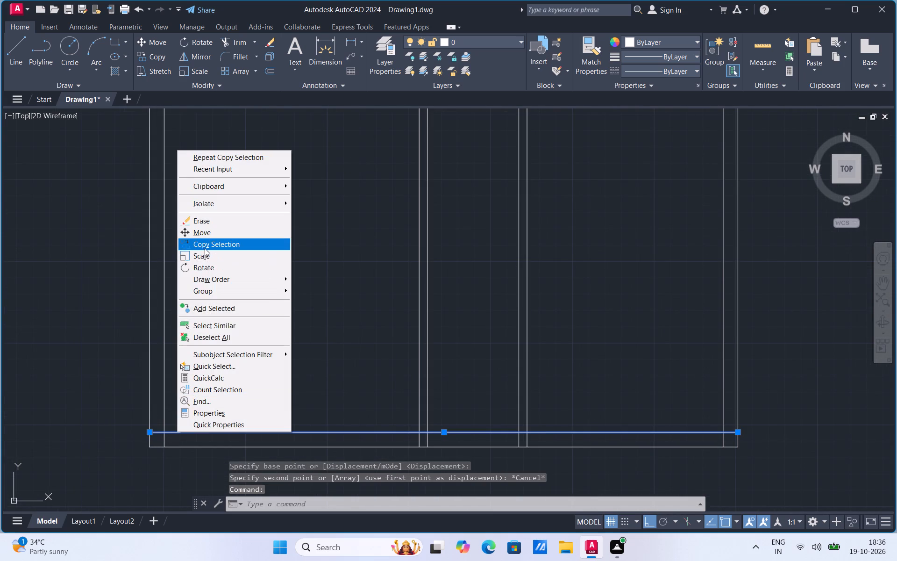
{"action": "left_click", "coordinate": [206, 246]}
{"action": "left_click", "coordinate": [165, 433]}
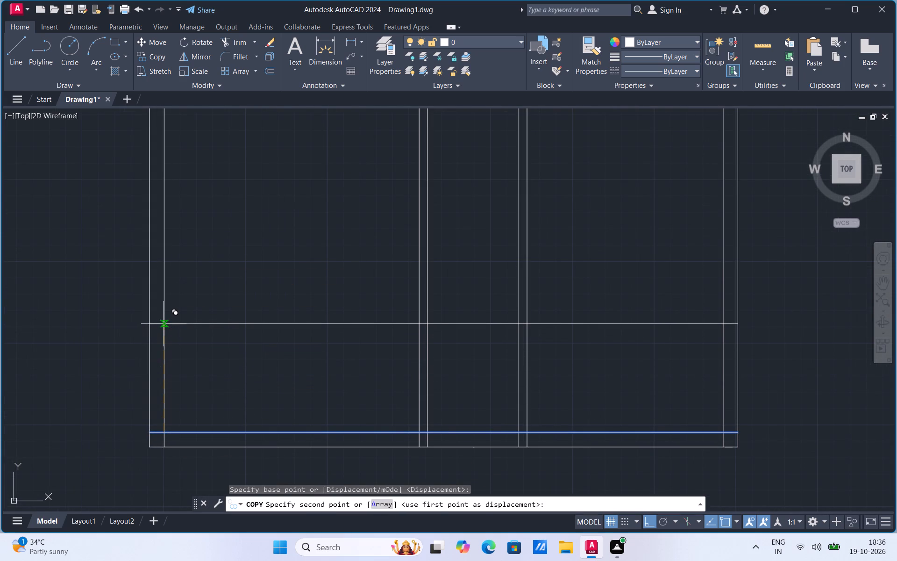
{"action": "type", "text": "11'"}
{"action": "key", "text": "Return"}
{"action": "key", "text": "Escape"}
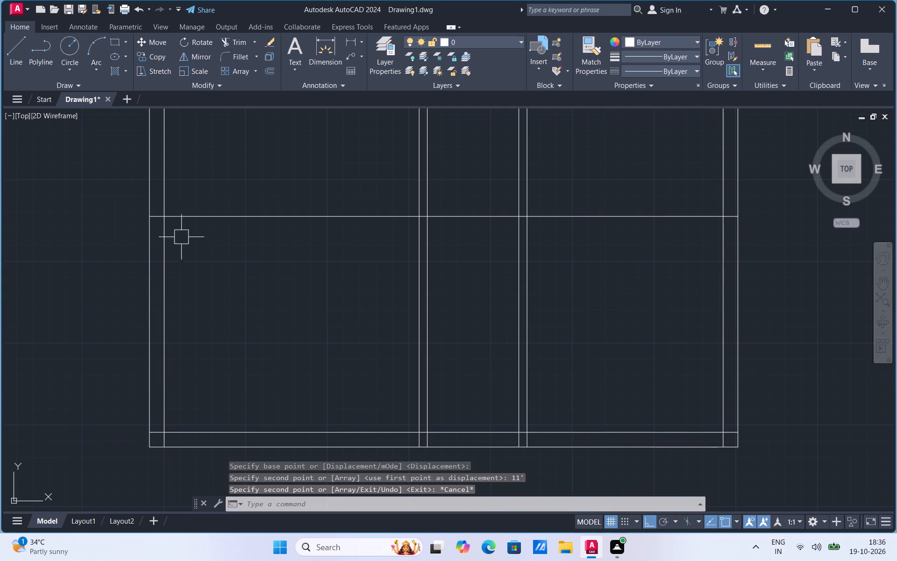
Copy the new horizontal line 5" further up to form the second face of the lower horizontal partition.
{"action": "left_click", "coordinate": [190, 220]}
{"action": "right_click", "coordinate": [190, 220]}
{"action": "left_click", "coordinate": [231, 314]}
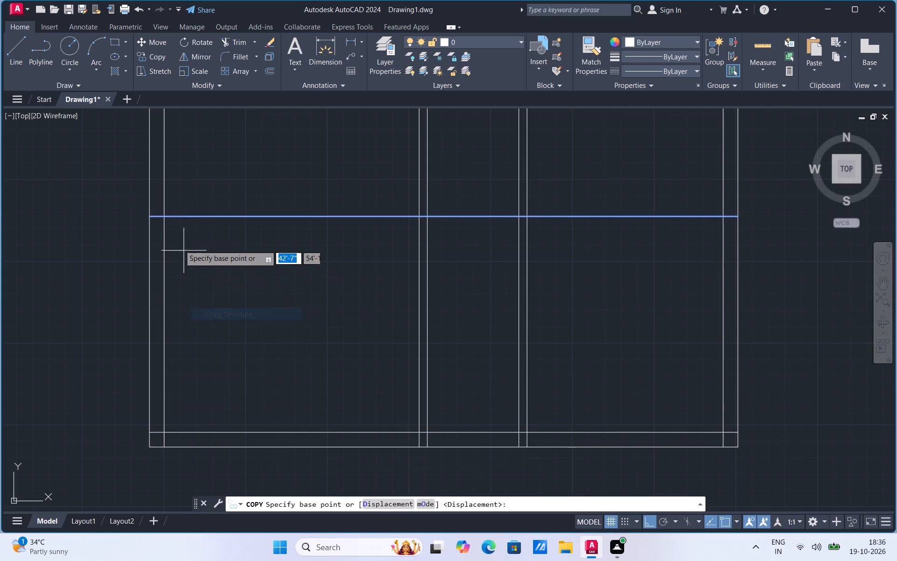
{"action": "left_click", "coordinate": [164, 217]}
{"action": "key", "text": "5"}
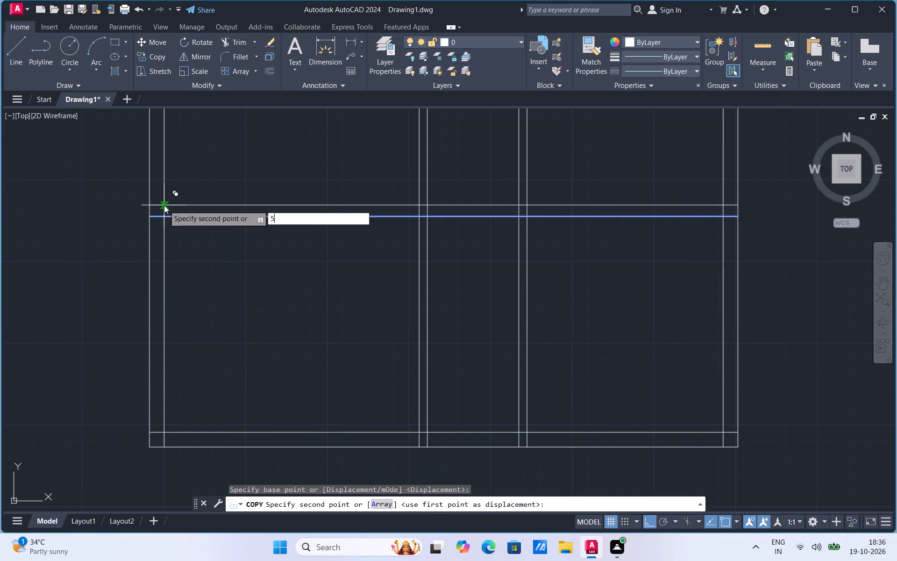
{"action": "key", "text": "Return"}
{"action": "key", "text": "Escape"}
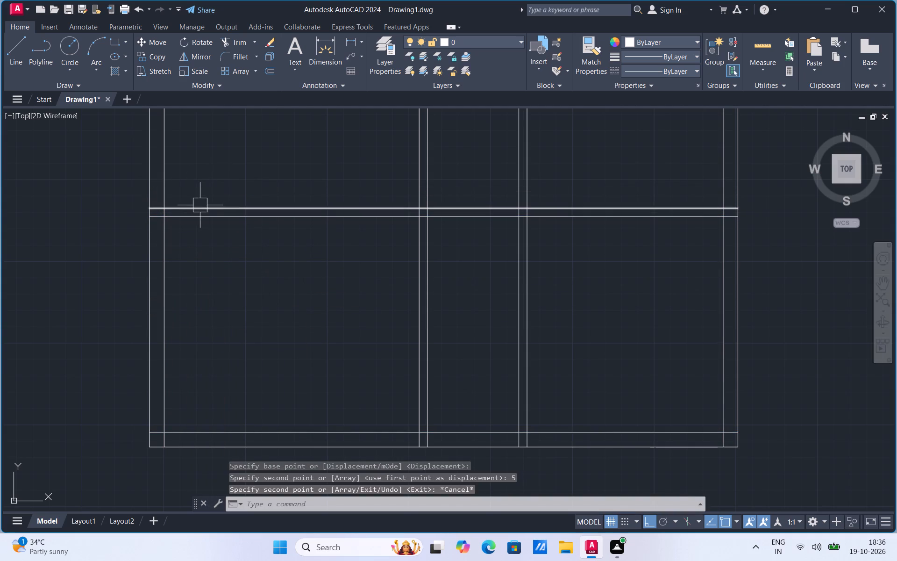
Copy the lower horizontal partition's upper line 11' up, using its intersection with the left wall's inner line as base point.
{"action": "left_click", "coordinate": [199, 206]}
{"action": "right_click", "coordinate": [199, 207]}
{"action": "left_click", "coordinate": [240, 304]}
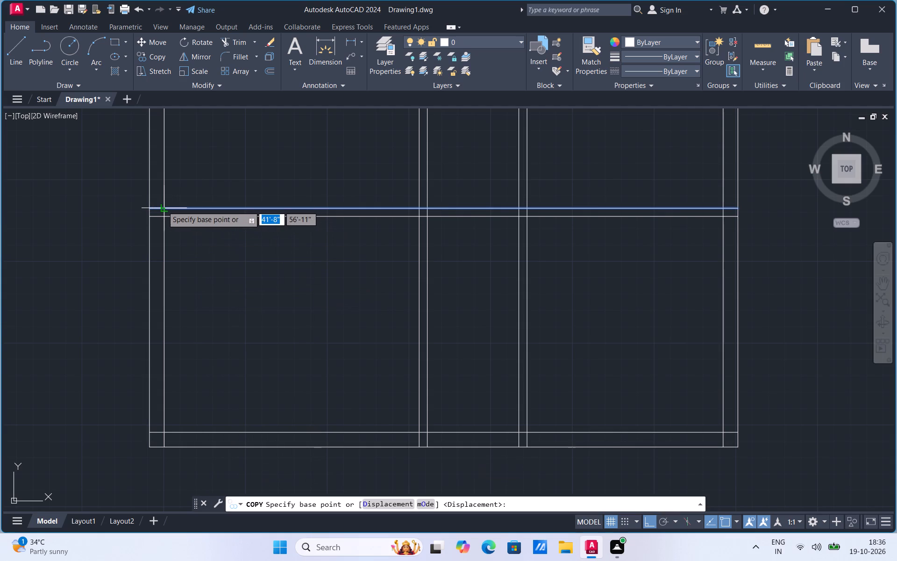
{"action": "left_click", "coordinate": [163, 206]}
{"action": "scroll", "coordinate": [193, 400], "scroll_direction": "down", "scroll_amount": 1}
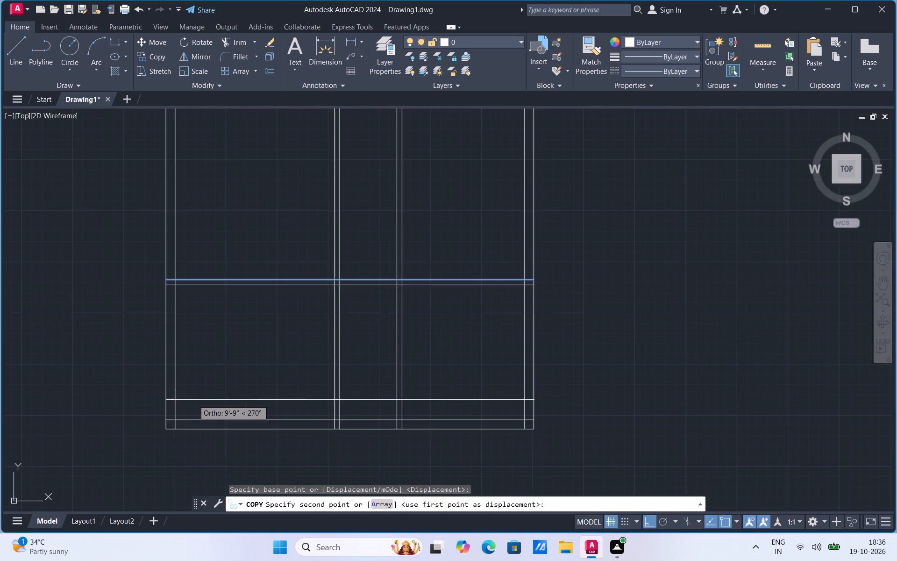
{"action": "type", "text": "11'"}
{"action": "key", "text": "Return"}
{"action": "key", "text": "Escape"}
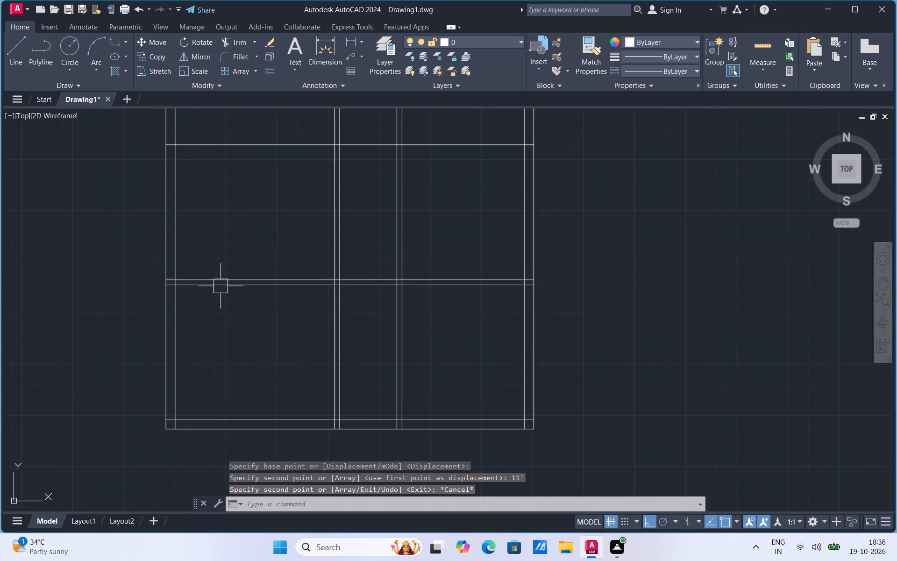
Copy the new horizontal line 5" further up to form the second face of the middle horizontal partition.
{"action": "scroll", "coordinate": [228, 311], "scroll_direction": "down", "scroll_amount": 1}
{"action": "scroll", "coordinate": [220, 175], "scroll_direction": "up", "scroll_amount": 1}
{"action": "left_click", "coordinate": [205, 223]}
{"action": "right_click", "coordinate": [205, 223]}
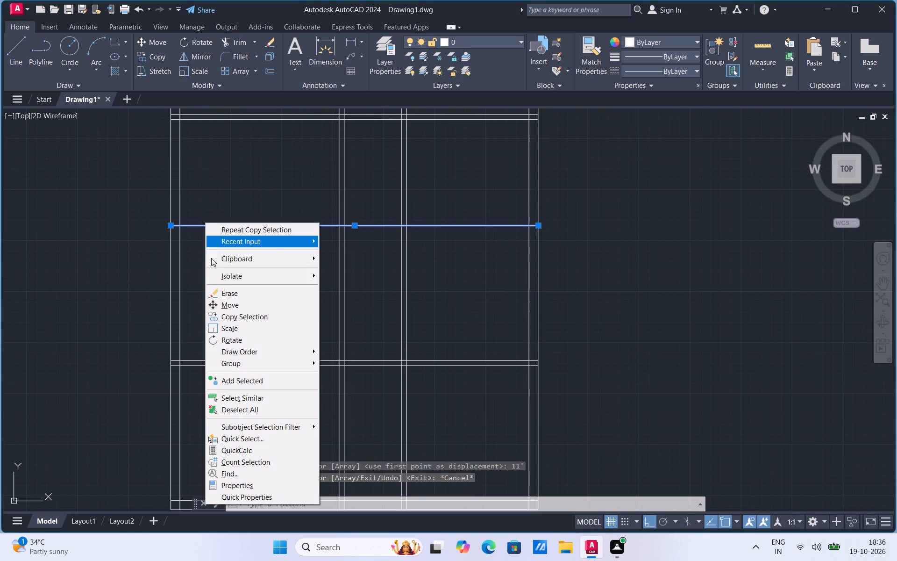
{"action": "left_click", "coordinate": [237, 315]}
{"action": "scroll", "coordinate": [177, 216], "scroll_direction": "up", "scroll_amount": 2}
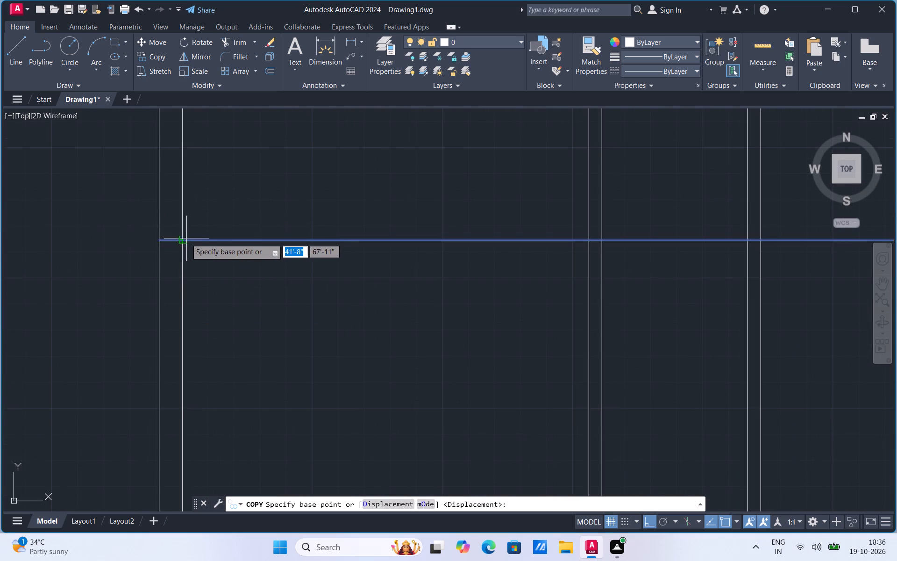
{"action": "left_click", "coordinate": [182, 239]}
{"action": "key", "text": "5"}
{"action": "key", "text": "Return"}
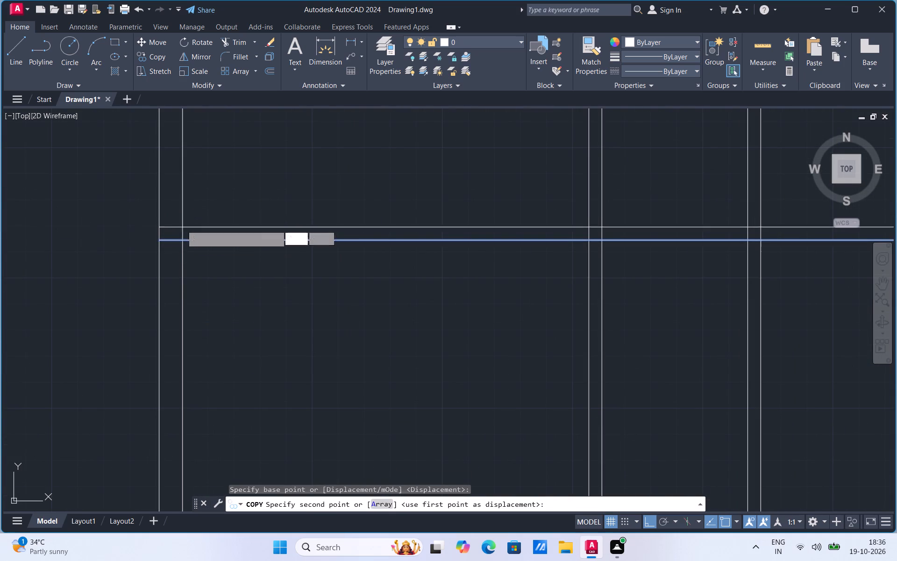
{"action": "key", "text": "Escape"}
Trim the overlapping inner wall line ends at the plan's top-left and top-right outer wall corners.
{"action": "scroll", "coordinate": [249, 344], "scroll_direction": "down", "scroll_amount": 3}
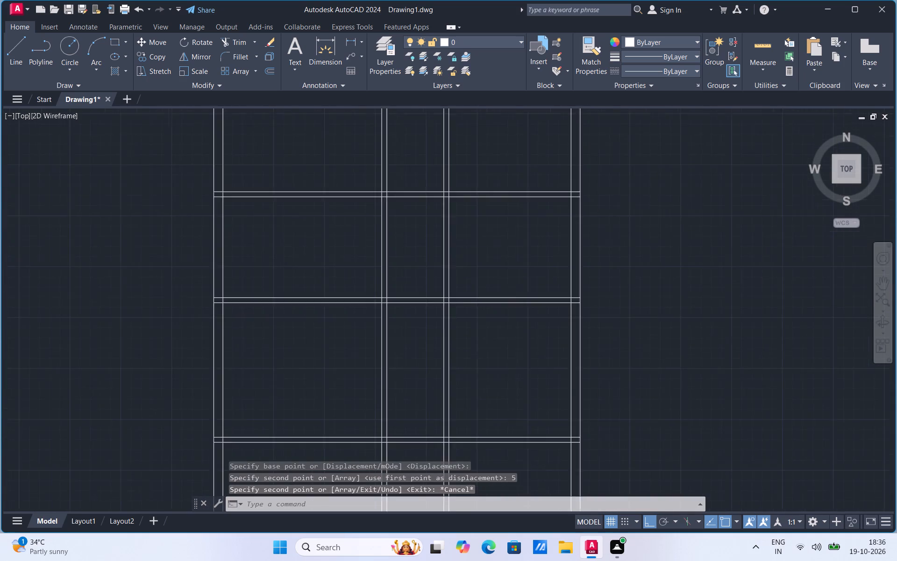
{"action": "scroll", "coordinate": [262, 228], "scroll_direction": "down", "scroll_amount": 1}
{"action": "scroll", "coordinate": [334, 355], "scroll_direction": "up", "scroll_amount": 2}
{"action": "scroll", "coordinate": [296, 323], "scroll_direction": "down", "scroll_amount": 2}
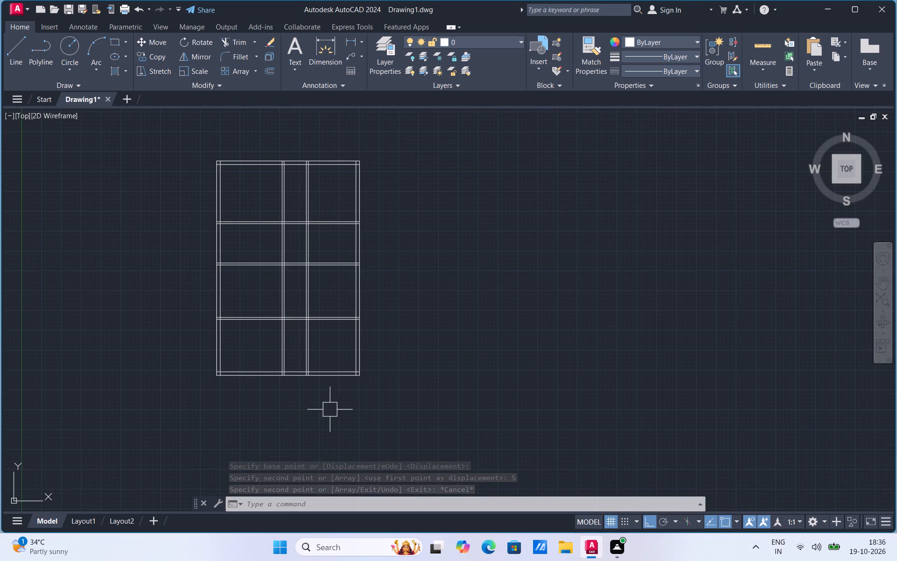
{"action": "scroll", "coordinate": [352, 410], "scroll_direction": "up", "scroll_amount": 2}
{"action": "scroll", "coordinate": [484, 386], "scroll_direction": "down", "scroll_amount": 2}
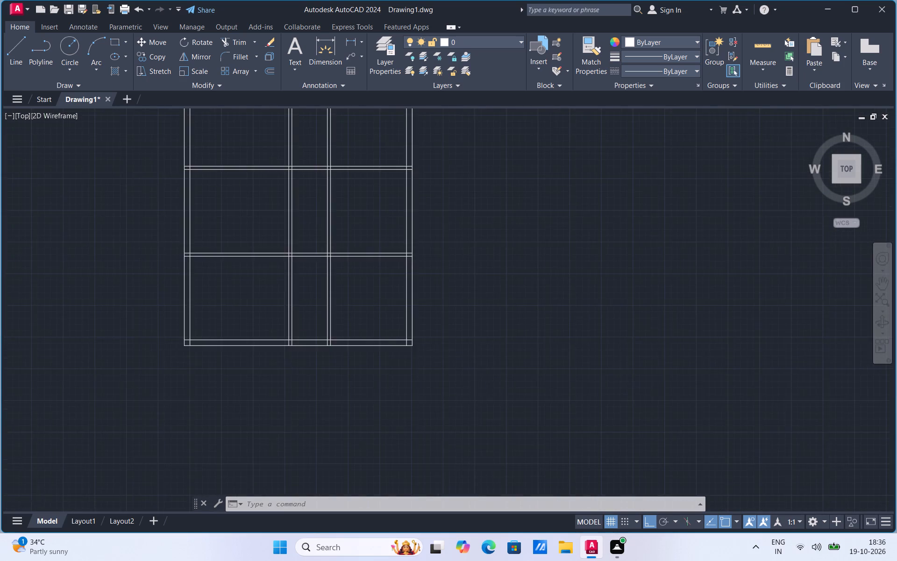
{"action": "left_click", "coordinate": [239, 40]}
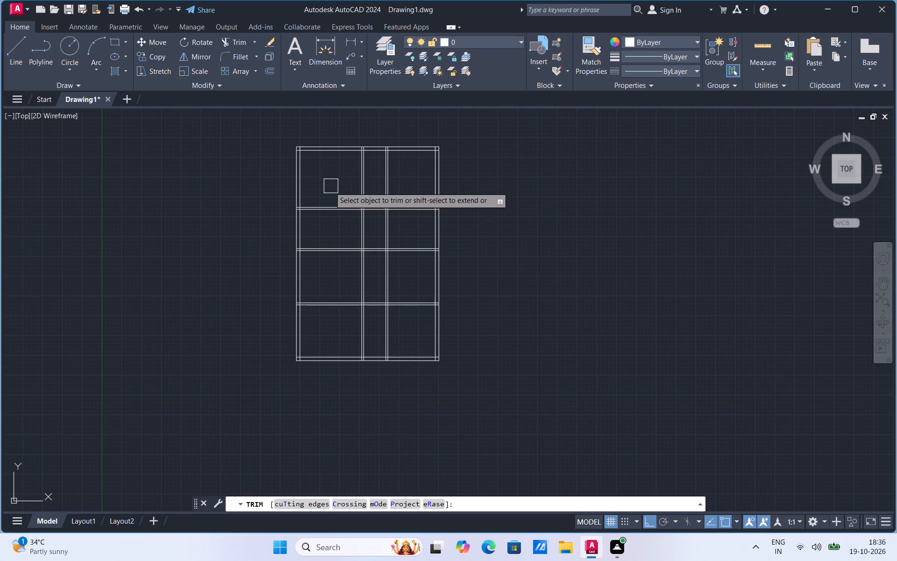
{"action": "scroll", "coordinate": [315, 197], "scroll_direction": "up", "scroll_amount": 5}
{"action": "scroll", "coordinate": [315, 197], "scroll_direction": "down", "scroll_amount": 1}
{"action": "scroll", "coordinate": [199, 259], "scroll_direction": "down", "scroll_amount": 5}
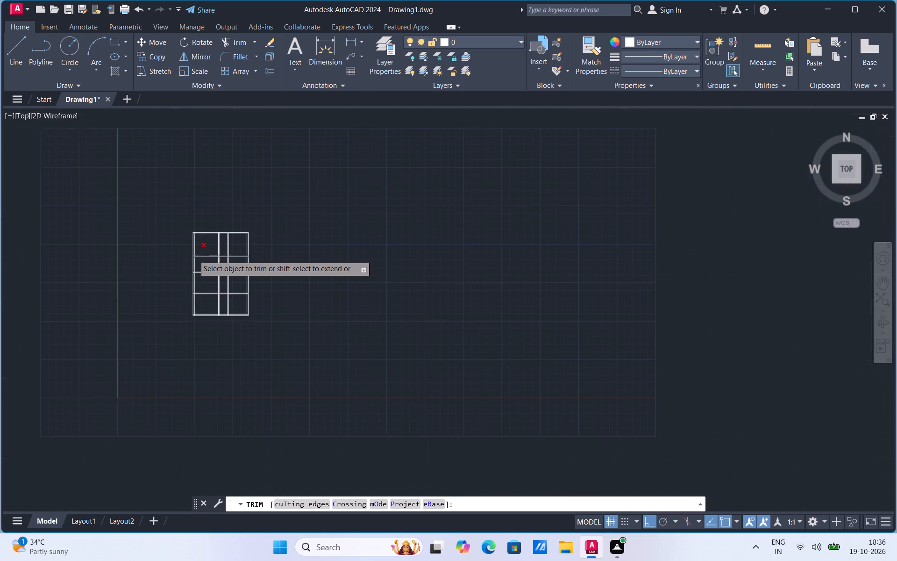
{"action": "scroll", "coordinate": [193, 255], "scroll_direction": "down", "scroll_amount": 2}
{"action": "scroll", "coordinate": [193, 258], "scroll_direction": "up", "scroll_amount": 9}
{"action": "scroll", "coordinate": [240, 358], "scroll_direction": "down", "scroll_amount": 4}
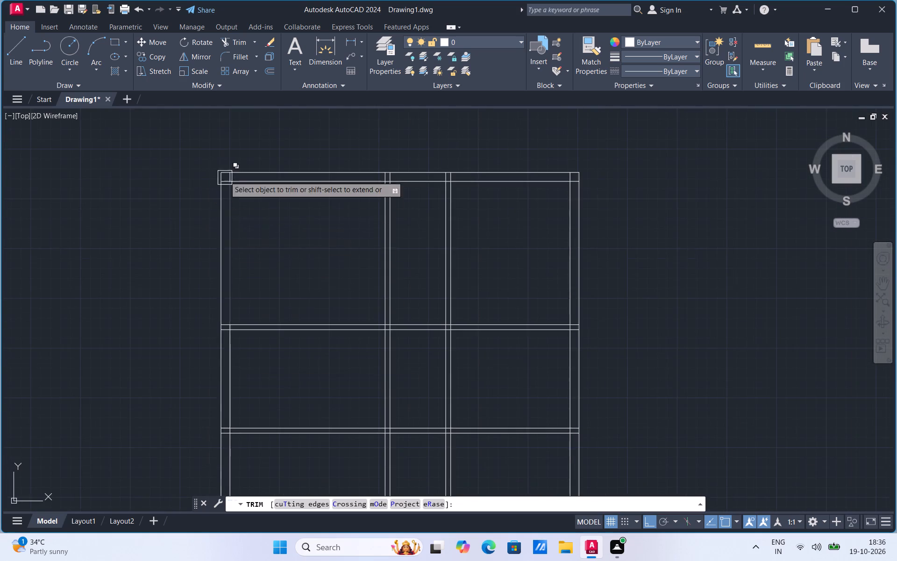
{"action": "scroll", "coordinate": [225, 172], "scroll_direction": "up", "scroll_amount": 3}
{"action": "left_click", "coordinate": [238, 205]}
{"action": "left_click", "coordinate": [219, 217]}
{"action": "scroll", "coordinate": [219, 217], "scroll_direction": "down", "scroll_amount": 3}
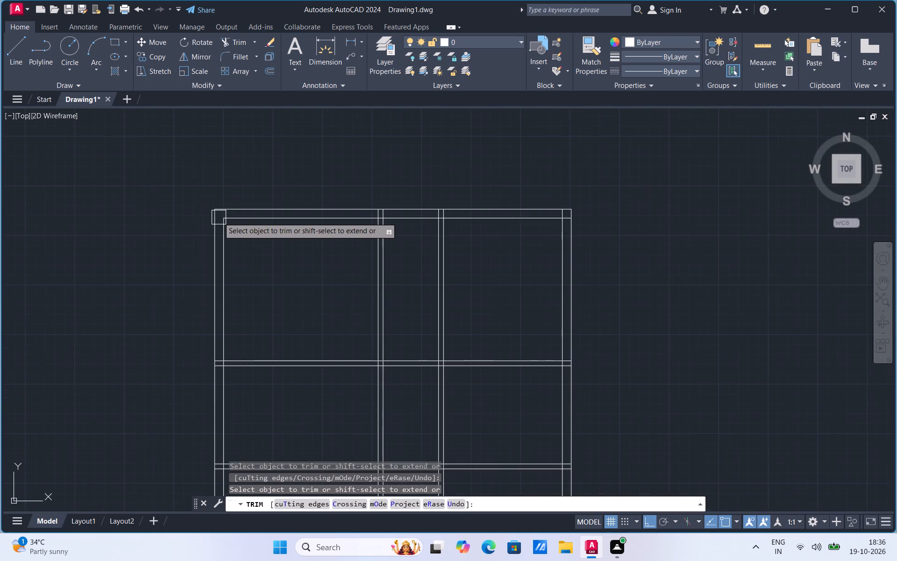
{"action": "scroll", "coordinate": [572, 209], "scroll_direction": "up", "scroll_amount": 3}
{"action": "left_click", "coordinate": [527, 228]}
{"action": "left_click", "coordinate": [544, 242]}
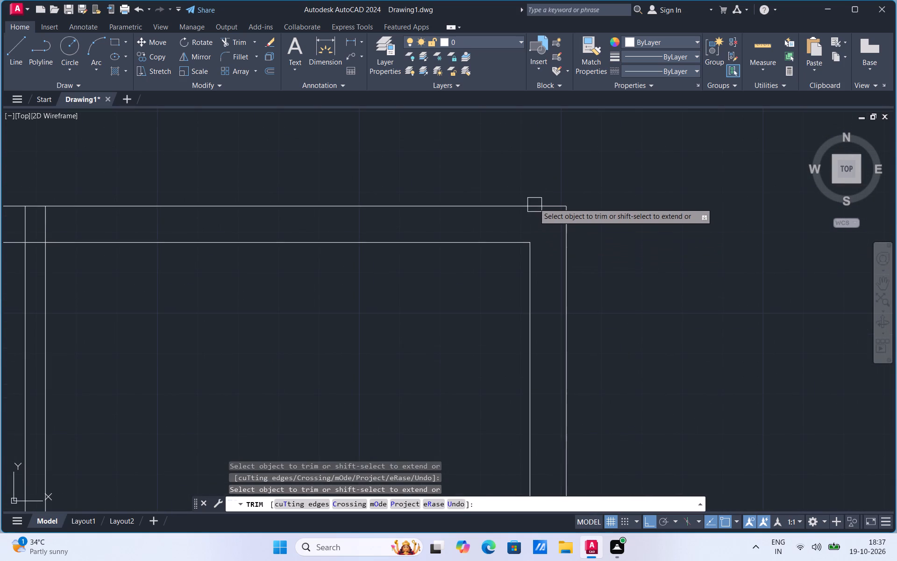
Trim the overlapping inner wall line ends at the plan's bottom-left outer wall corner.
{"action": "scroll", "coordinate": [532, 191], "scroll_direction": "down", "scroll_amount": 7}
{"action": "scroll", "coordinate": [486, 259], "scroll_direction": "up", "scroll_amount": 4}
{"action": "scroll", "coordinate": [453, 341], "scroll_direction": "up", "scroll_amount": 4}
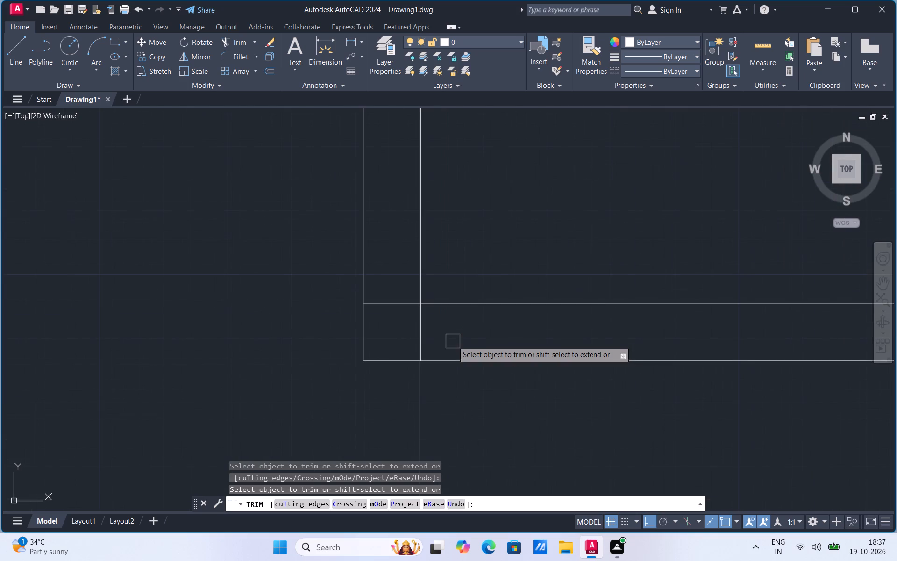
{"action": "left_click", "coordinate": [421, 337]}
{"action": "left_click", "coordinate": [403, 307]}
{"action": "scroll", "coordinate": [401, 422], "scroll_direction": "down", "scroll_amount": 5}
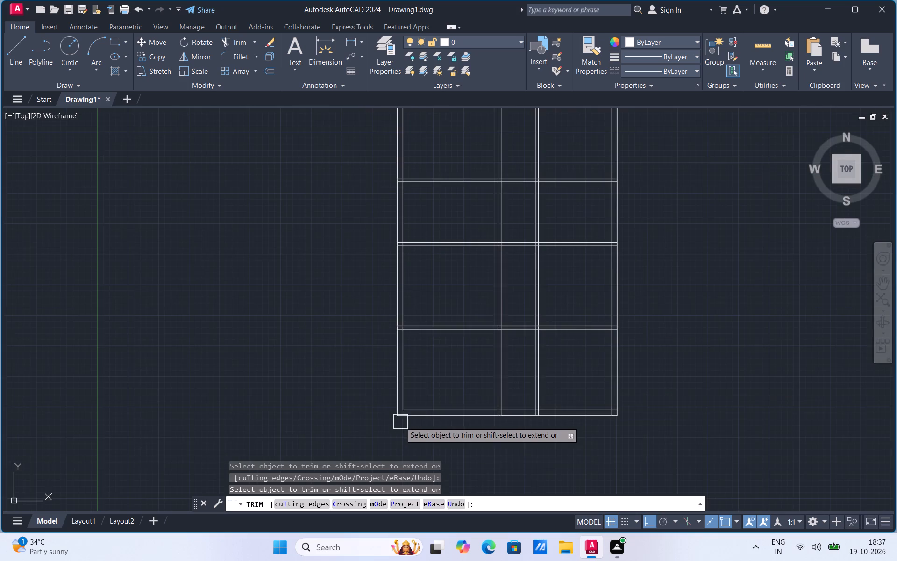
Trim the three horizontal partitions' line ends inside the left wall and the wall's inner line between each partition's faces.
{"action": "scroll", "coordinate": [391, 169], "scroll_direction": "up", "scroll_amount": 3}
{"action": "scroll", "coordinate": [438, 205], "scroll_direction": "up", "scroll_amount": 2}
{"action": "left_click", "coordinate": [404, 208]}
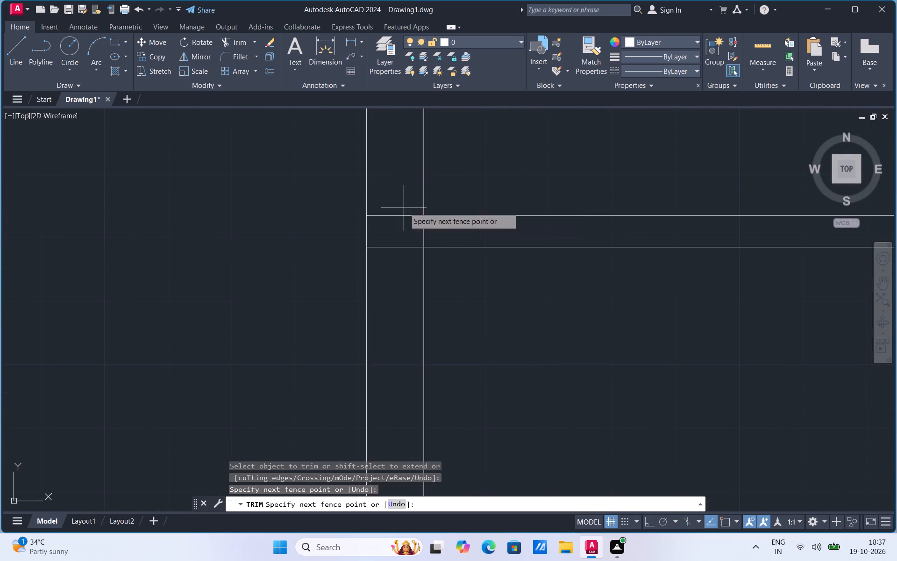
{"action": "left_click", "coordinate": [396, 259]}
{"action": "left_click", "coordinate": [420, 227]}
{"action": "scroll", "coordinate": [389, 186], "scroll_direction": "down", "scroll_amount": 4}
{"action": "scroll", "coordinate": [392, 313], "scroll_direction": "up", "scroll_amount": 3}
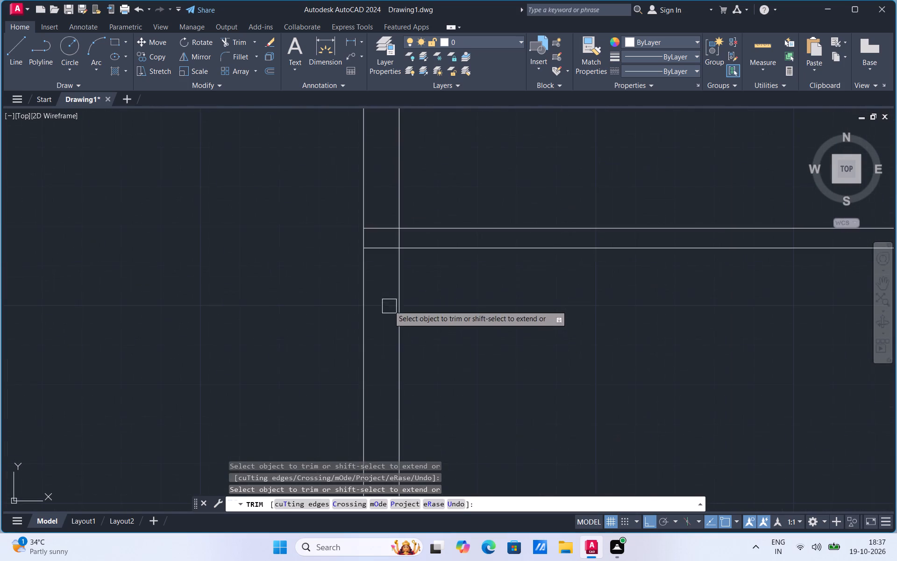
{"action": "left_click_drag", "start_coordinate": [383, 269], "coordinate": [381, 218]}
{"action": "left_click", "coordinate": [398, 237]}
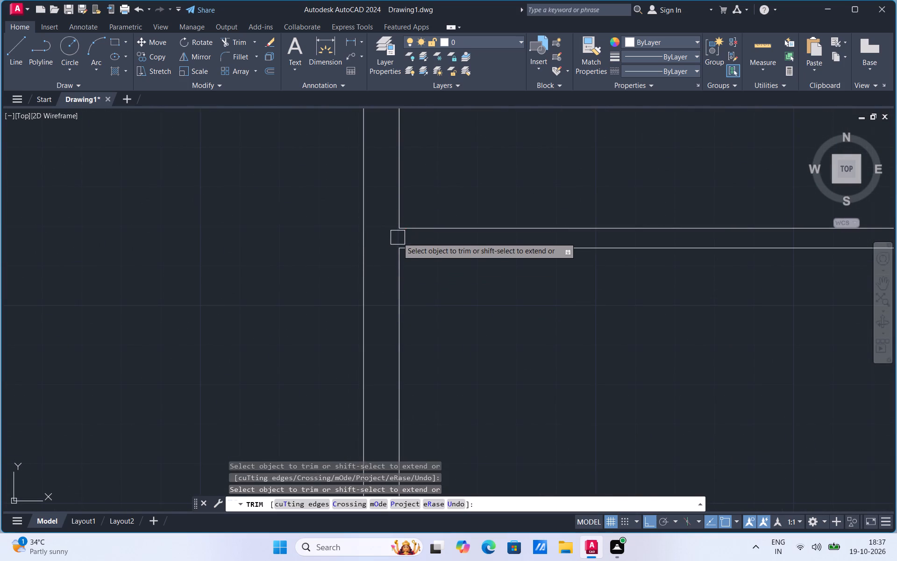
{"action": "scroll", "coordinate": [397, 223], "scroll_direction": "down", "scroll_amount": 3}
{"action": "scroll", "coordinate": [392, 381], "scroll_direction": "up", "scroll_amount": 3}
{"action": "left_click_drag", "start_coordinate": [381, 324], "coordinate": [384, 269]}
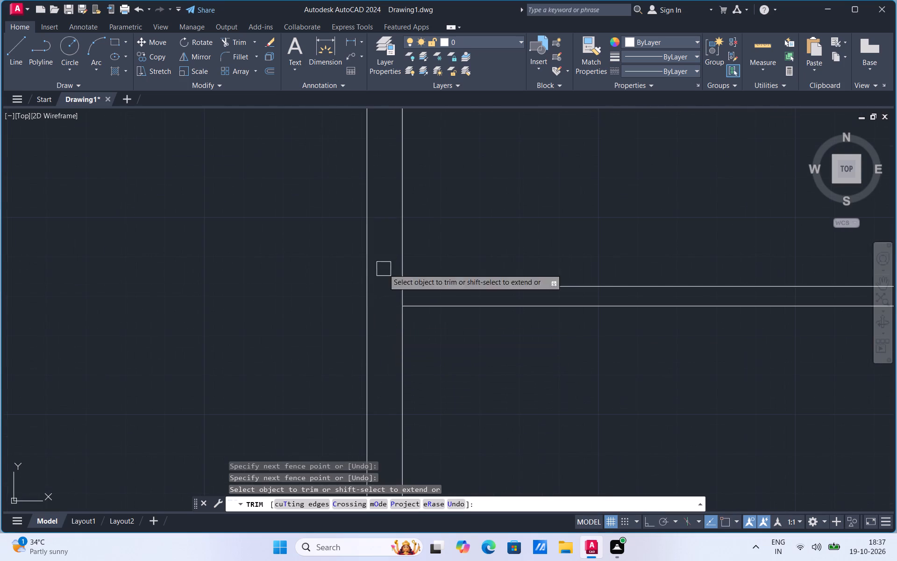
{"action": "left_click", "coordinate": [402, 297]}
Trim the left vertical partition's line ends inside the bottom wall and the wall's inner line between its faces.
{"action": "scroll", "coordinate": [344, 324], "scroll_direction": "down", "scroll_amount": 4}
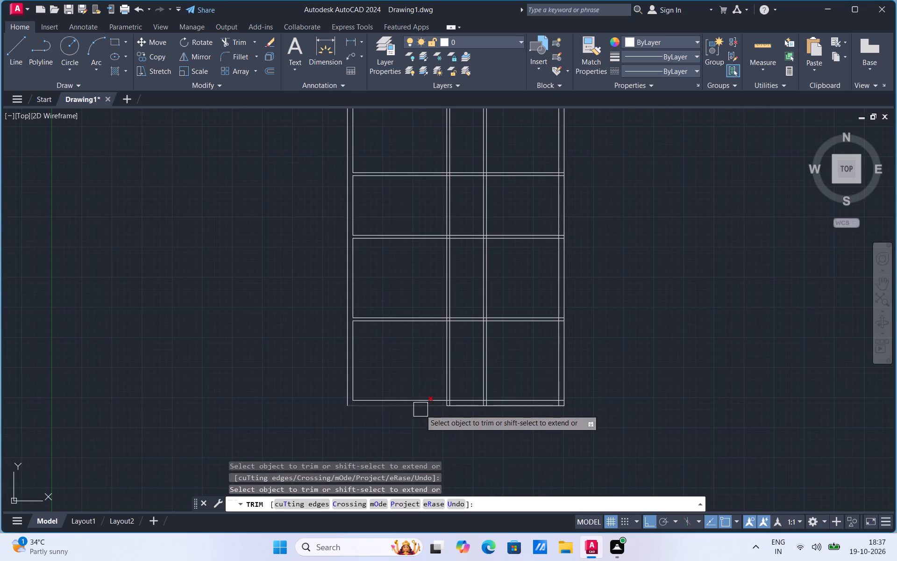
{"action": "scroll", "coordinate": [463, 417], "scroll_direction": "up", "scroll_amount": 2}
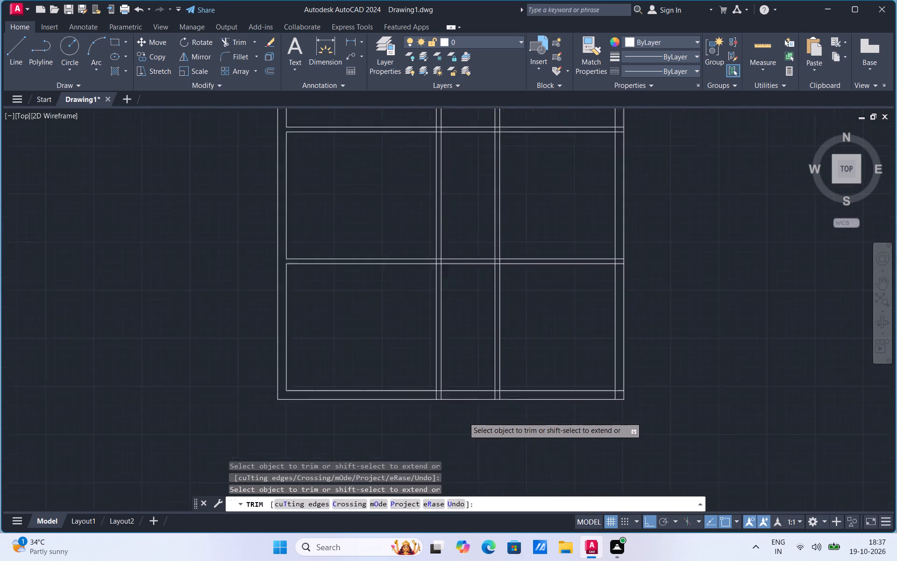
{"action": "scroll", "coordinate": [463, 417], "scroll_direction": "up", "scroll_amount": 1}
{"action": "scroll", "coordinate": [404, 356], "scroll_direction": "up", "scroll_amount": 1}
{"action": "left_click", "coordinate": [404, 359]}
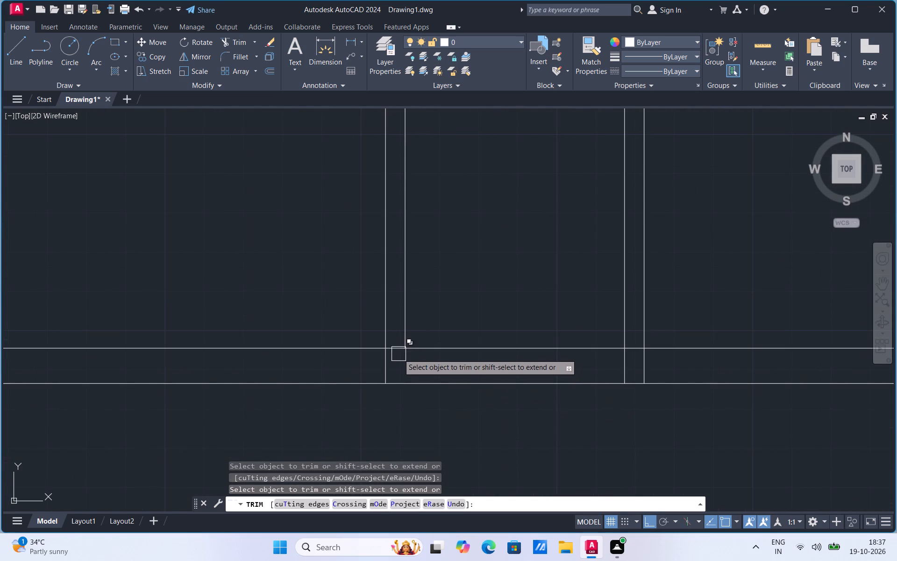
{"action": "left_click", "coordinate": [393, 352]}
{"action": "left_click", "coordinate": [390, 363]}
Trim the right vertical partition's two line ends that run into the bottom wall.
{"action": "scroll", "coordinate": [385, 476], "scroll_direction": "down", "scroll_amount": 4}
{"action": "scroll", "coordinate": [422, 377], "scroll_direction": "down", "scroll_amount": 3}
{"action": "scroll", "coordinate": [496, 377], "scroll_direction": "up", "scroll_amount": 3}
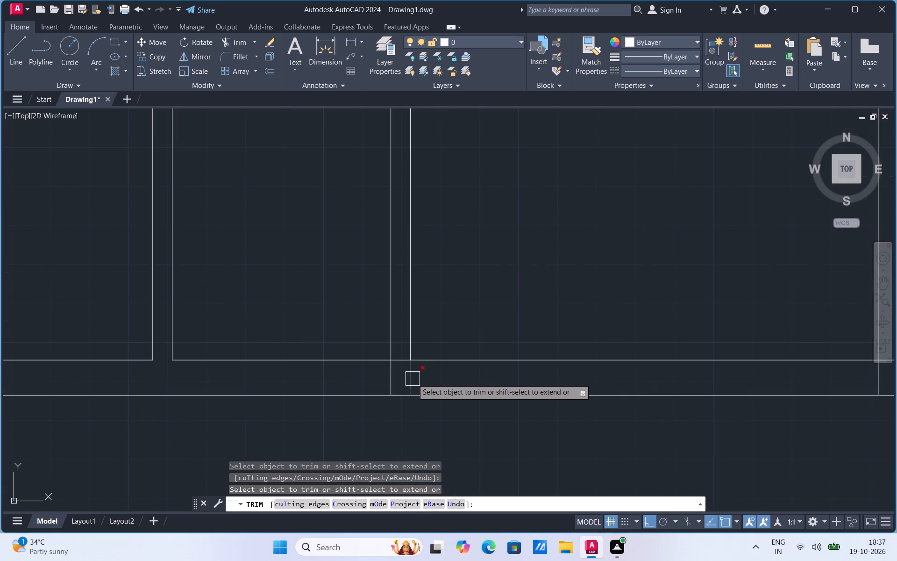
{"action": "left_click", "coordinate": [413, 379]}
{"action": "scroll", "coordinate": [392, 377], "scroll_direction": "up", "scroll_amount": 1}
{"action": "left_click", "coordinate": [392, 377]}
Trim the overlapping inner wall line ends at the plan's bottom-right outer wall corner.
{"action": "scroll", "coordinate": [333, 411], "scroll_direction": "down", "scroll_amount": 5}
{"action": "scroll", "coordinate": [418, 410], "scroll_direction": "up", "scroll_amount": 5}
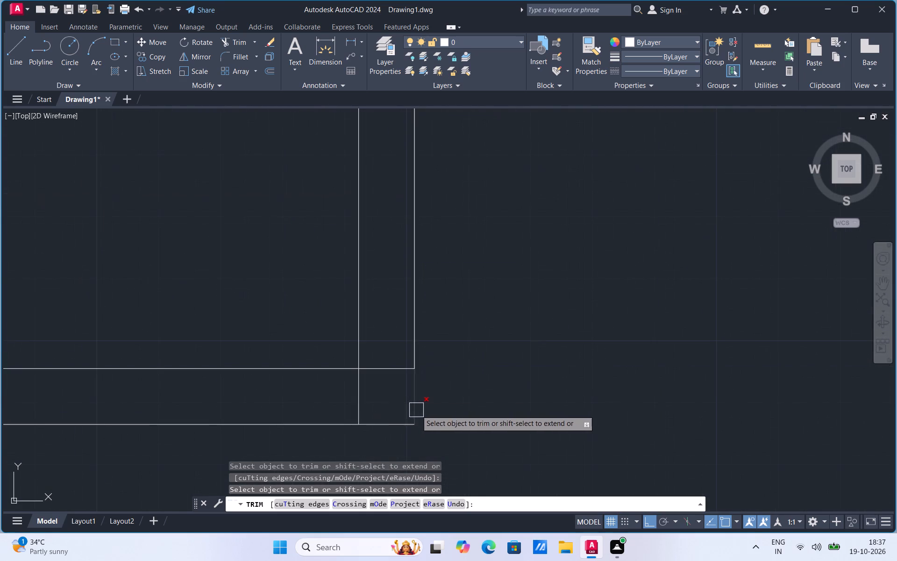
{"action": "left_click", "coordinate": [356, 402]}
{"action": "left_click", "coordinate": [376, 374]}
Trim away the middle horizontal partition's lines between the left vertical partition and the right wall.
{"action": "scroll", "coordinate": [493, 443], "scroll_direction": "down", "scroll_amount": 4}
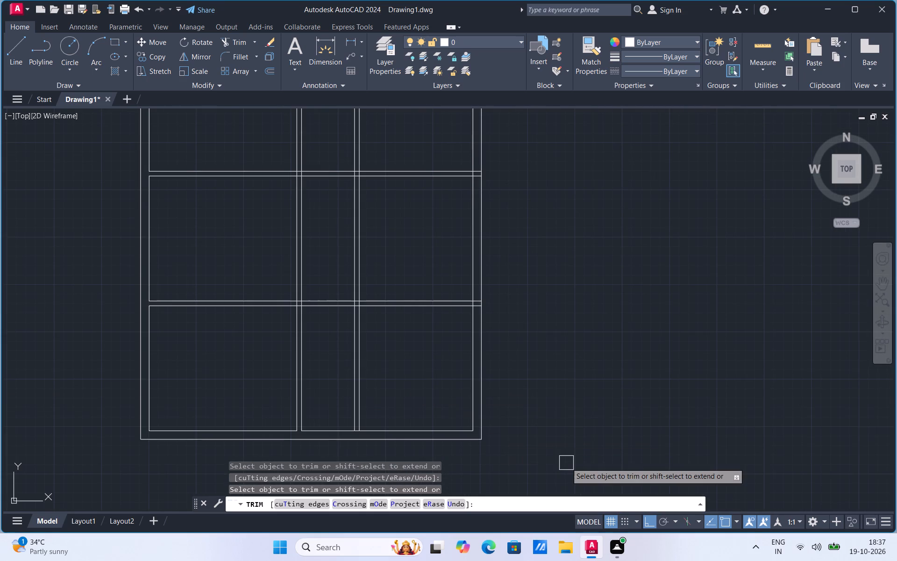
{"action": "scroll", "coordinate": [566, 463], "scroll_direction": "down", "scroll_amount": 1}
{"action": "scroll", "coordinate": [477, 361], "scroll_direction": "up", "scroll_amount": 2}
{"action": "scroll", "coordinate": [444, 431], "scroll_direction": "down", "scroll_amount": 2}
{"action": "scroll", "coordinate": [444, 431], "scroll_direction": "up", "scroll_amount": 1}
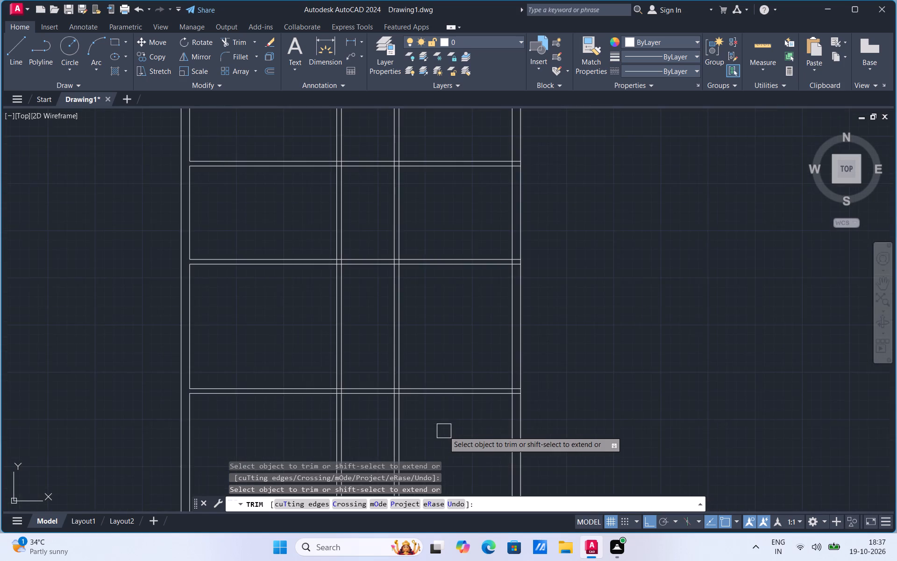
{"action": "scroll", "coordinate": [444, 431], "scroll_direction": "up", "scroll_amount": 1}
{"action": "scroll", "coordinate": [436, 374], "scroll_direction": "up", "scroll_amount": 6}
{"action": "scroll", "coordinate": [442, 370], "scroll_direction": "down", "scroll_amount": 7}
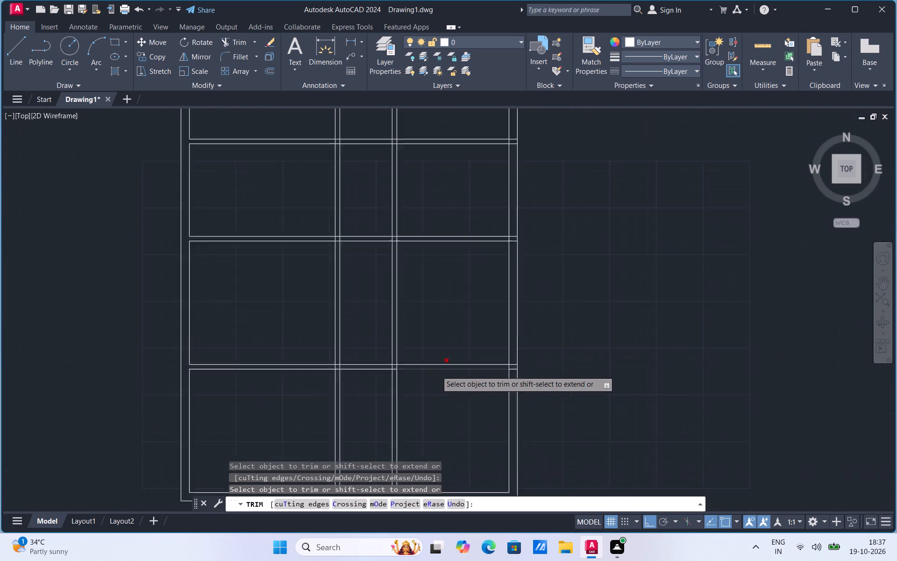
{"action": "scroll", "coordinate": [436, 371], "scroll_direction": "down", "scroll_amount": 2}
{"action": "scroll", "coordinate": [440, 307], "scroll_direction": "up", "scroll_amount": 1}
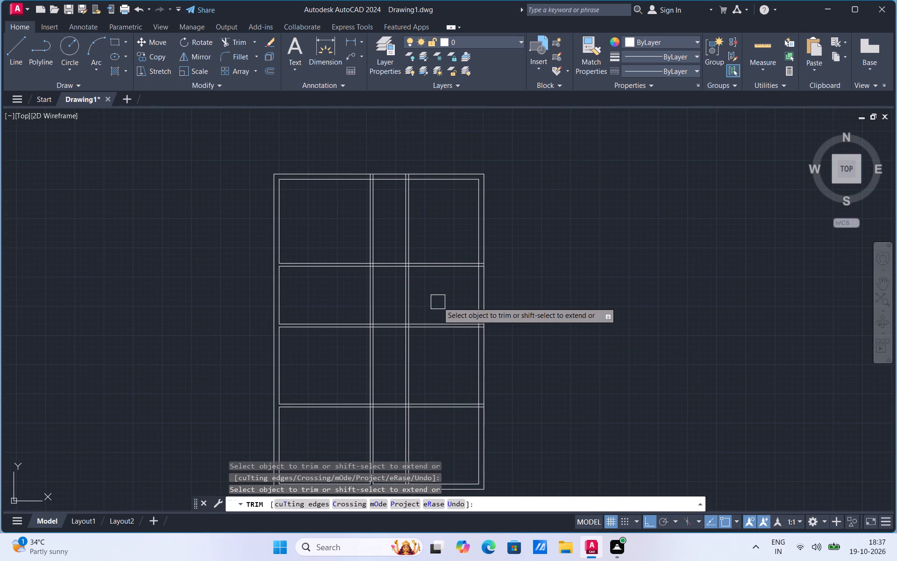
{"action": "left_click_drag", "start_coordinate": [440, 294], "coordinate": [433, 333]}
{"action": "left_click_drag", "start_coordinate": [391, 304], "coordinate": [391, 318]}
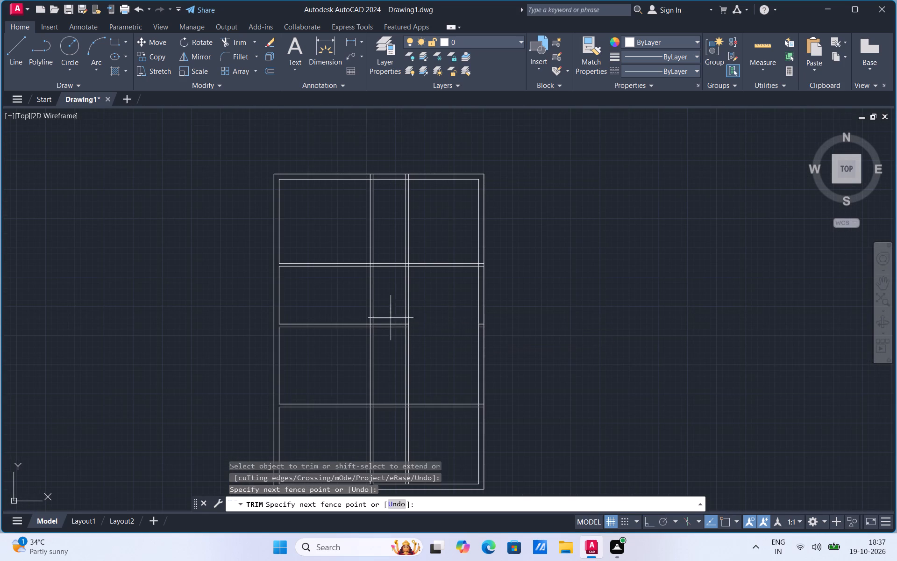
{"action": "left_click_drag", "start_coordinate": [391, 318], "coordinate": [392, 343]}
Trim away the right vertical partition between the upper and lower horizontal partitions, including the leftover square at the middle crossing.
{"action": "left_click_drag", "start_coordinate": [391, 315], "coordinate": [426, 360]}
{"action": "left_click_drag", "start_coordinate": [425, 317], "coordinate": [395, 317]}
{"action": "scroll", "coordinate": [399, 314], "scroll_direction": "up", "scroll_amount": 3}
{"action": "left_click_drag", "start_coordinate": [383, 323], "coordinate": [468, 400]}
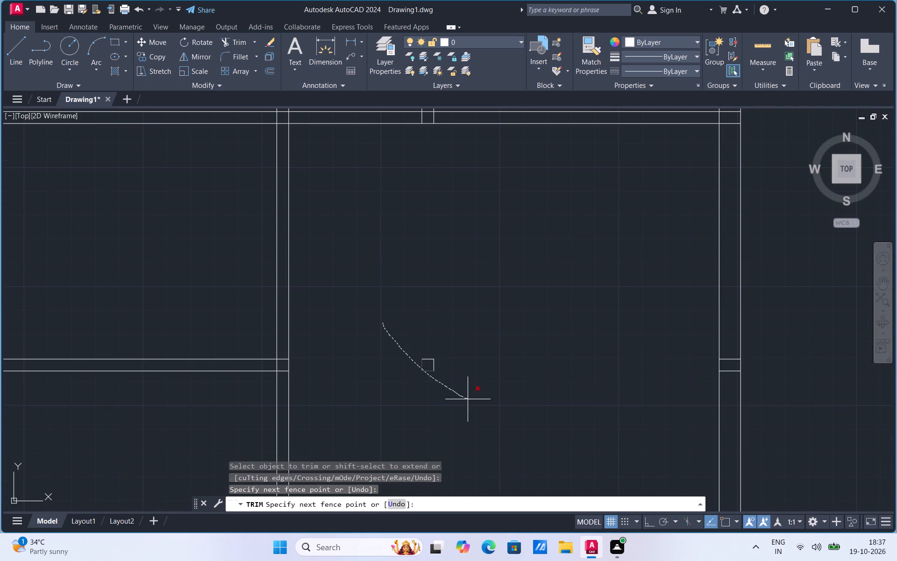
{"action": "left_click_drag", "start_coordinate": [468, 400], "coordinate": [468, 400]}
{"action": "left_click_drag", "start_coordinate": [422, 330], "coordinate": [440, 381]}
{"action": "left_click_drag", "start_coordinate": [438, 368], "coordinate": [419, 360]}
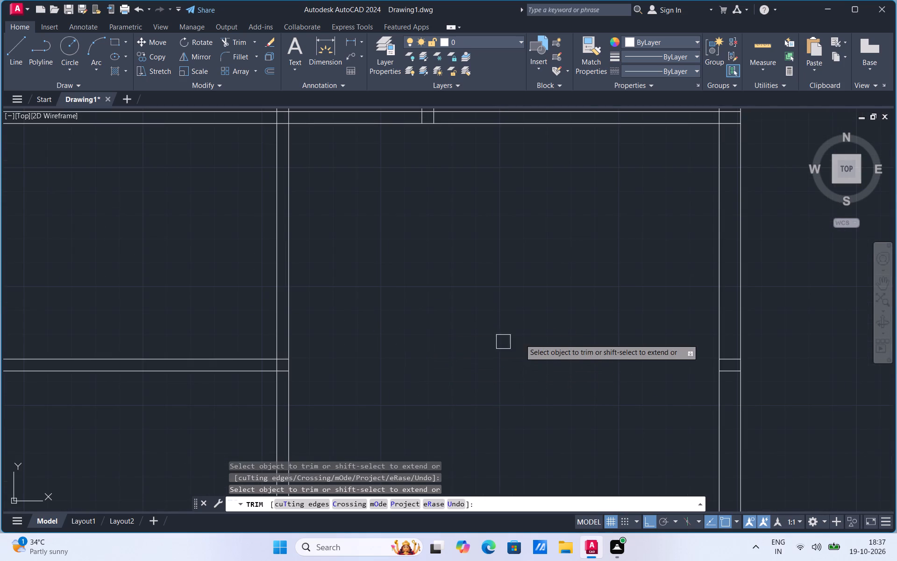
Trim the middle horizontal partition's two leftover line stubs inside the right wall.
{"action": "scroll", "coordinate": [495, 362], "scroll_direction": "down", "scroll_amount": 3}
{"action": "scroll", "coordinate": [591, 374], "scroll_direction": "up", "scroll_amount": 2}
{"action": "scroll", "coordinate": [476, 360], "scroll_direction": "up", "scroll_amount": 3}
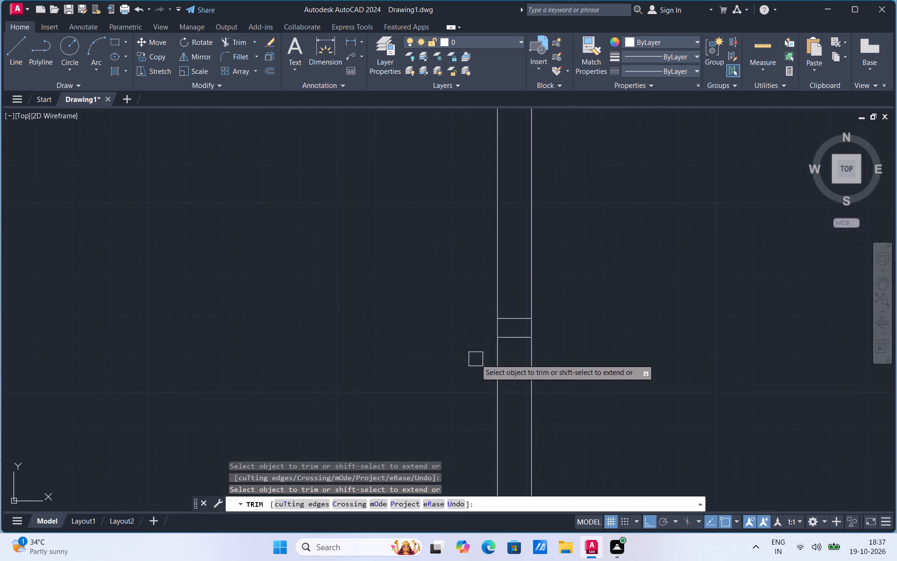
{"action": "left_click", "coordinate": [532, 295]}
{"action": "left_click", "coordinate": [542, 326]}
{"action": "scroll", "coordinate": [597, 346], "scroll_direction": "down", "scroll_amount": 4}
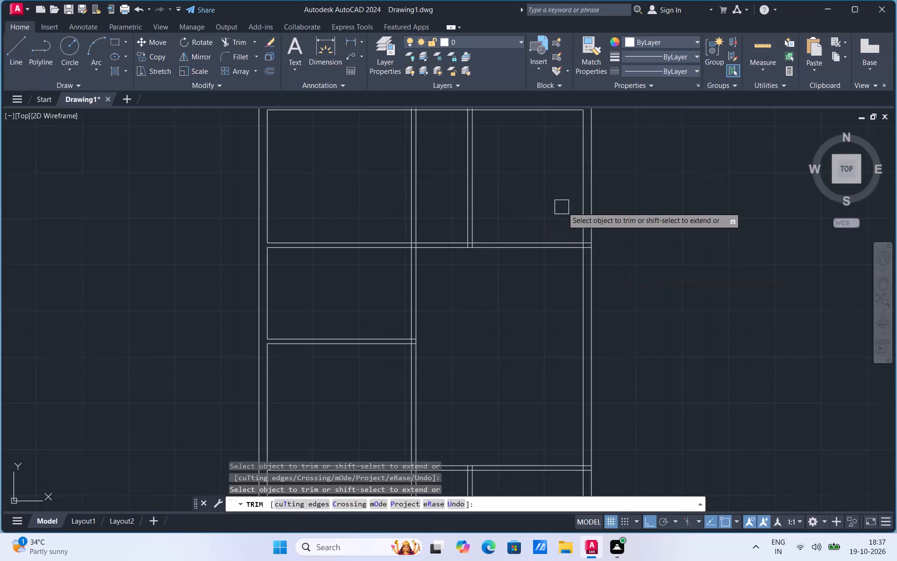
Trim the upper horizontal partition's line ends inside the right wall and the wall's inner line between them.
{"action": "scroll", "coordinate": [562, 207], "scroll_direction": "up", "scroll_amount": 4}
{"action": "left_click", "coordinate": [711, 437]}
{"action": "left_click", "coordinate": [704, 453]}
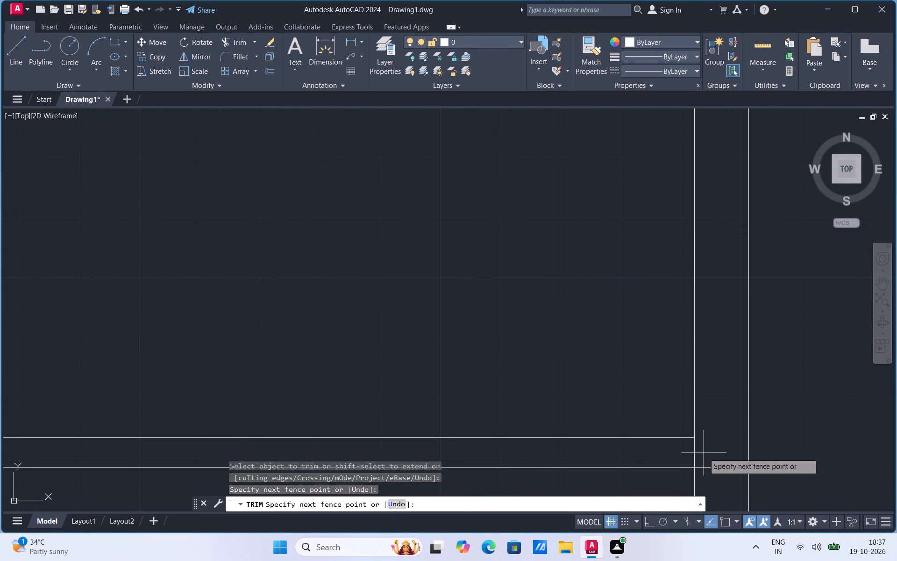
{"action": "left_click", "coordinate": [712, 467]}
{"action": "left_click", "coordinate": [695, 448]}
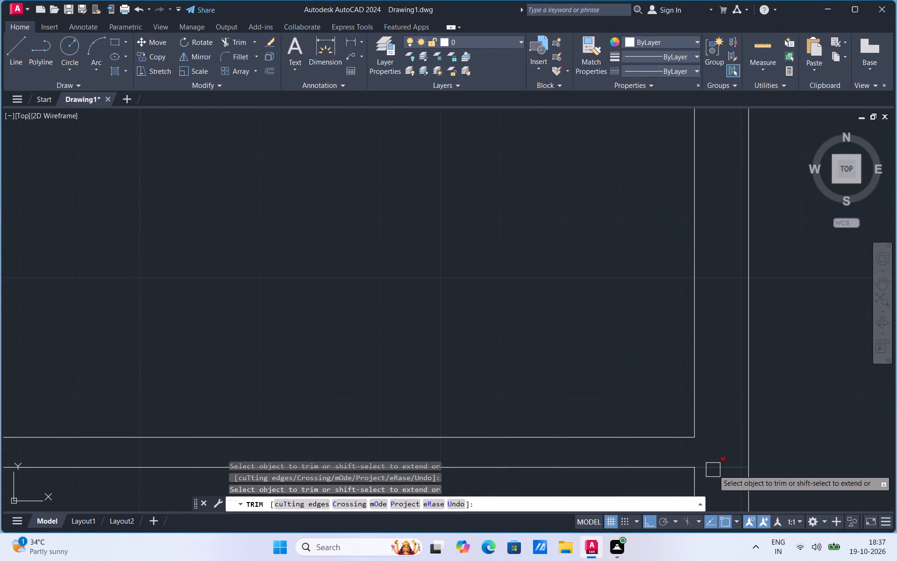
{"action": "left_click", "coordinate": [713, 470]}
Trim the overlapping line ends and the inner wall line where both vertical partitions meet the top wall.
{"action": "scroll", "coordinate": [717, 450], "scroll_direction": "down", "scroll_amount": 4}
{"action": "scroll", "coordinate": [574, 342], "scroll_direction": "up", "scroll_amount": 3}
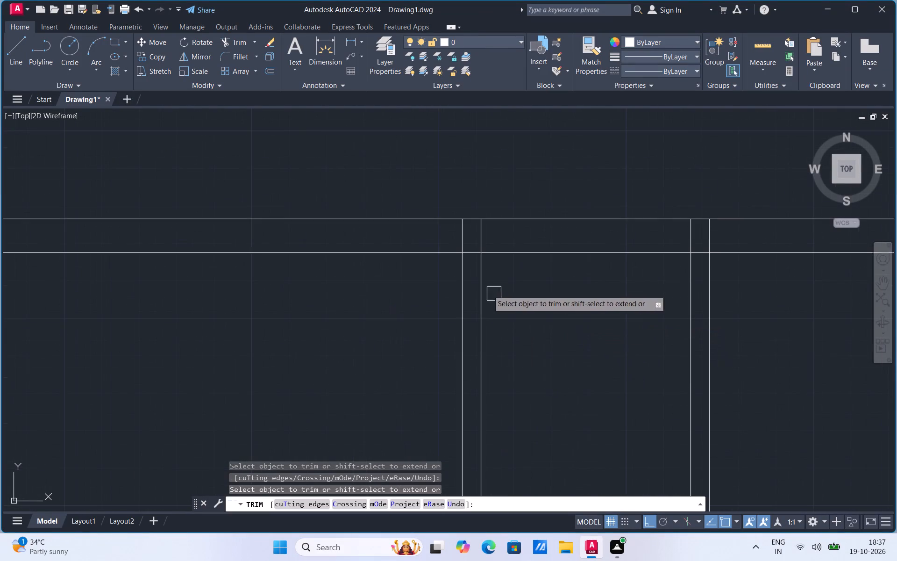
{"action": "left_click", "coordinate": [464, 238]}
{"action": "scroll", "coordinate": [465, 238], "scroll_direction": "up", "scroll_amount": 3}
{"action": "left_click_drag", "start_coordinate": [495, 292], "coordinate": [495, 300]}
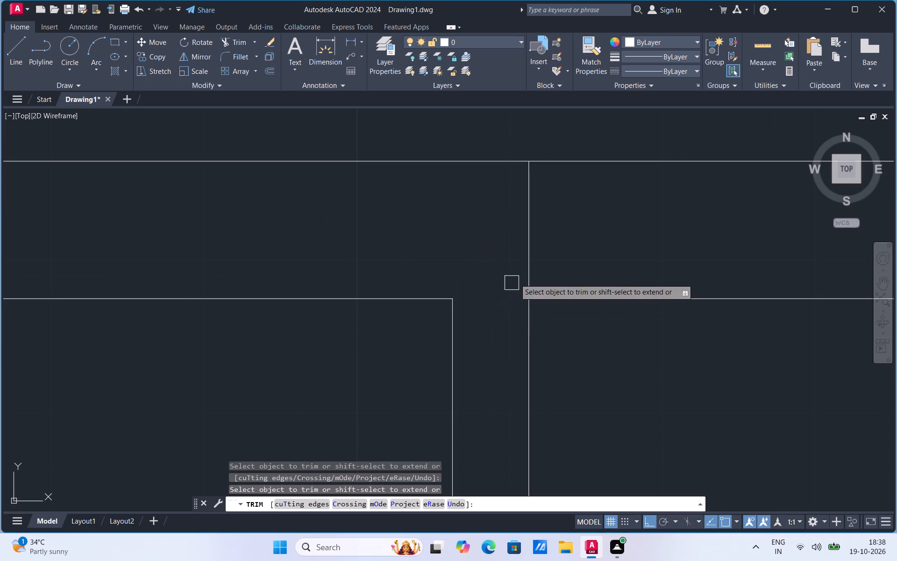
{"action": "left_click", "coordinate": [523, 258]}
{"action": "scroll", "coordinate": [458, 276], "scroll_direction": "down", "scroll_amount": 3}
{"action": "scroll", "coordinate": [684, 285], "scroll_direction": "up", "scroll_amount": 3}
{"action": "left_click", "coordinate": [698, 268]}
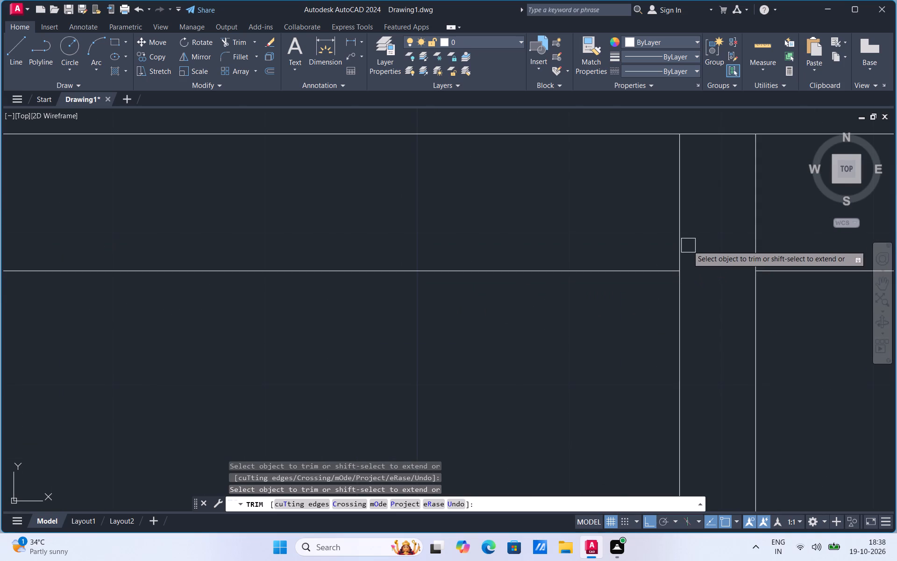
{"action": "left_click", "coordinate": [685, 240]}
{"action": "left_click", "coordinate": [756, 223]}
{"action": "scroll", "coordinate": [614, 245], "scroll_direction": "down", "scroll_amount": 3}
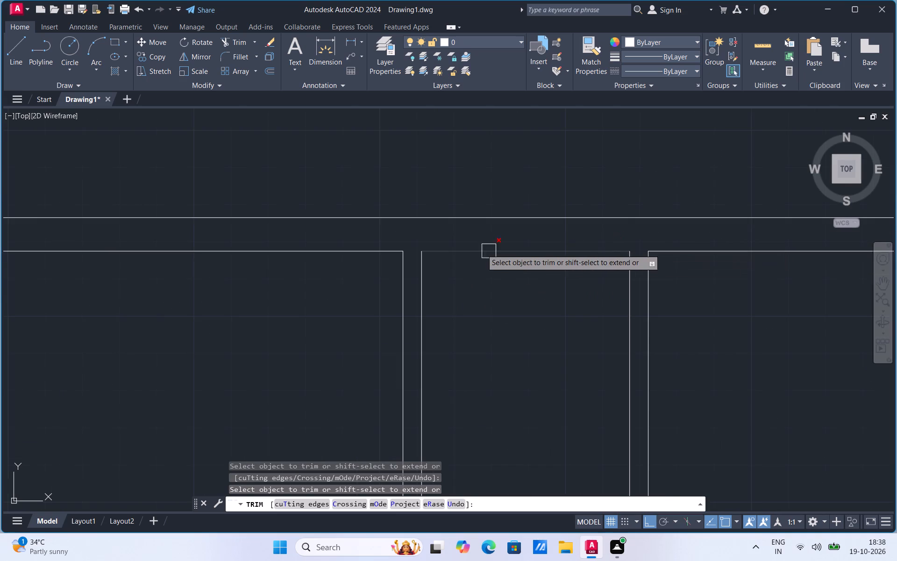
Trim the overlapping lines where the upper horizontal partition crosses the left vertical partition and meets the right vertical partition.
{"action": "scroll", "coordinate": [462, 247], "scroll_direction": "down", "scroll_amount": 4}
{"action": "scroll", "coordinate": [478, 378], "scroll_direction": "up", "scroll_amount": 2}
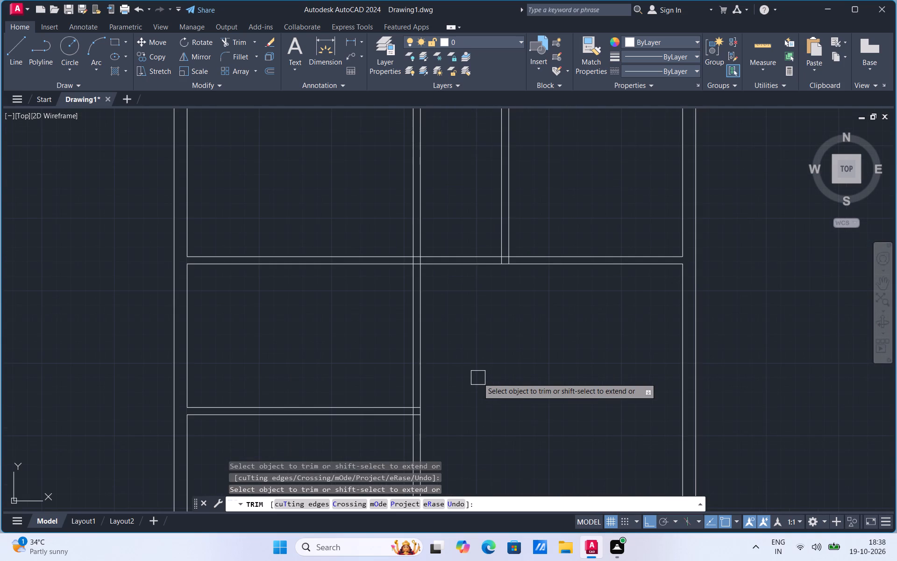
{"action": "scroll", "coordinate": [431, 266], "scroll_direction": "up", "scroll_amount": 3}
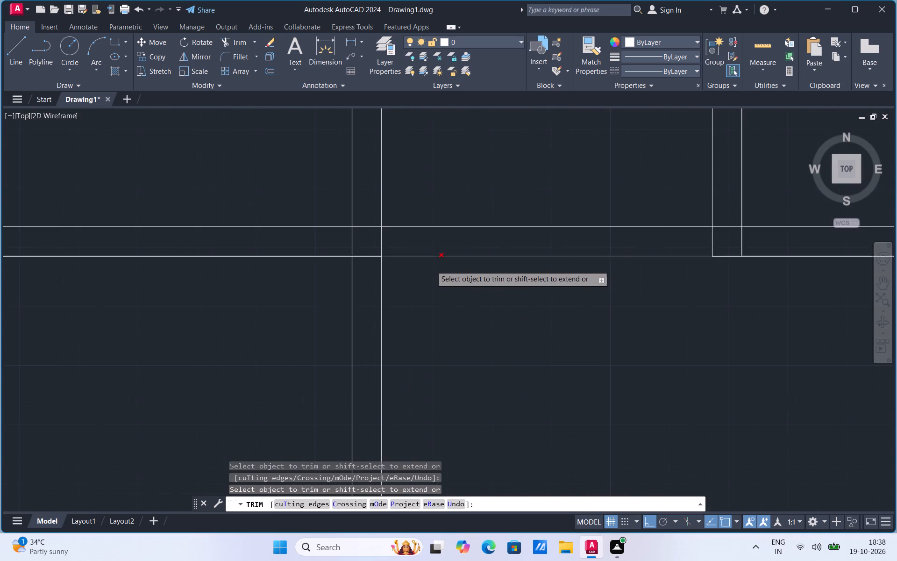
{"action": "left_click", "coordinate": [357, 241]}
{"action": "left_click", "coordinate": [368, 228]}
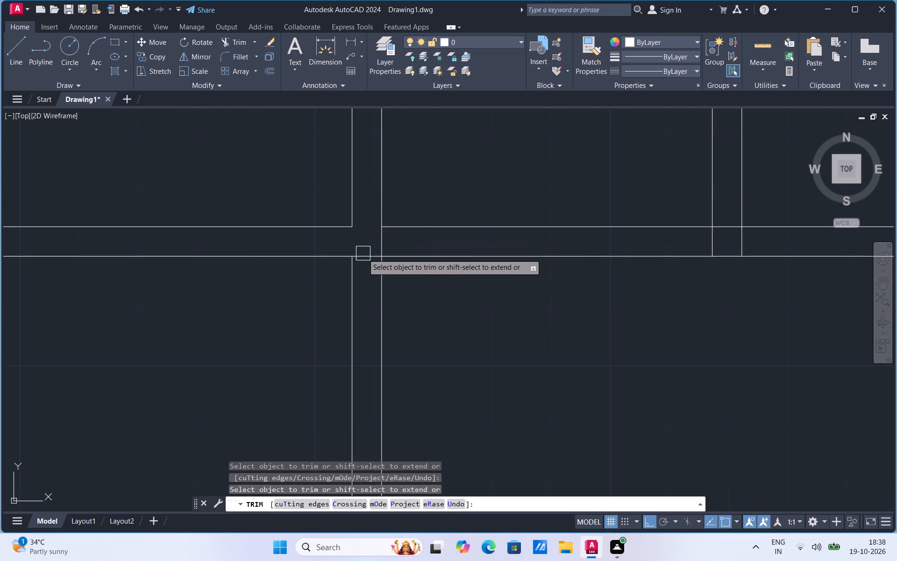
{"action": "left_click", "coordinate": [364, 254]}
{"action": "left_click", "coordinate": [726, 232]}
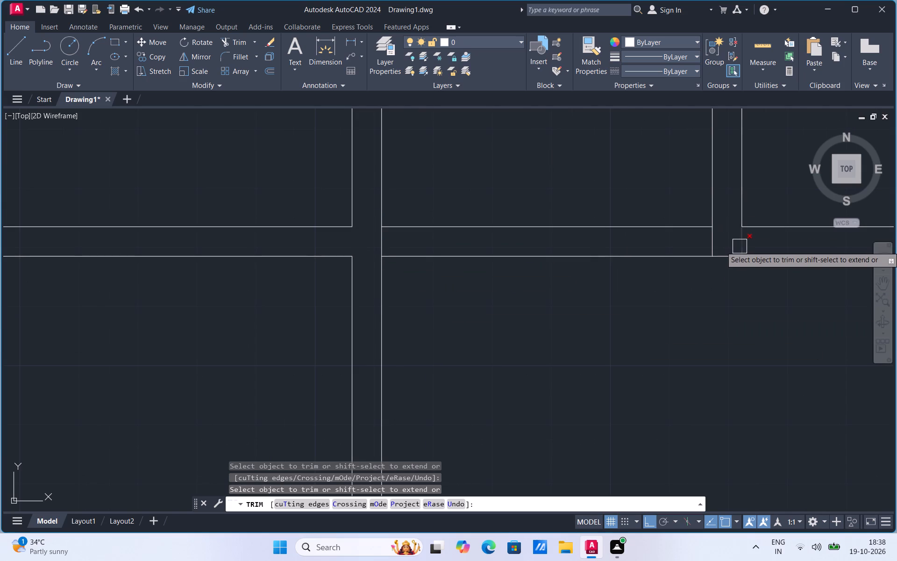
{"action": "left_click", "coordinate": [741, 242]}
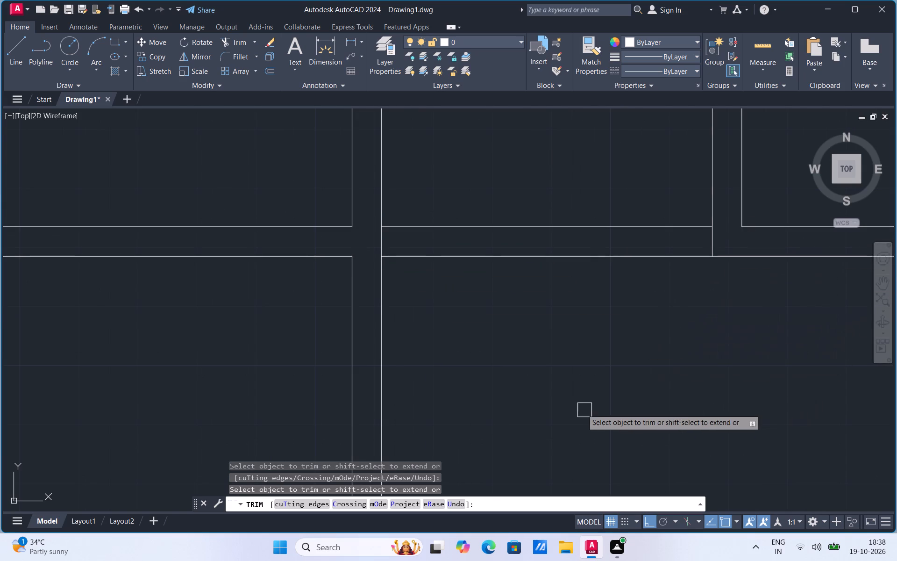
{"action": "scroll", "coordinate": [582, 409], "scroll_direction": "down", "scroll_amount": 2}
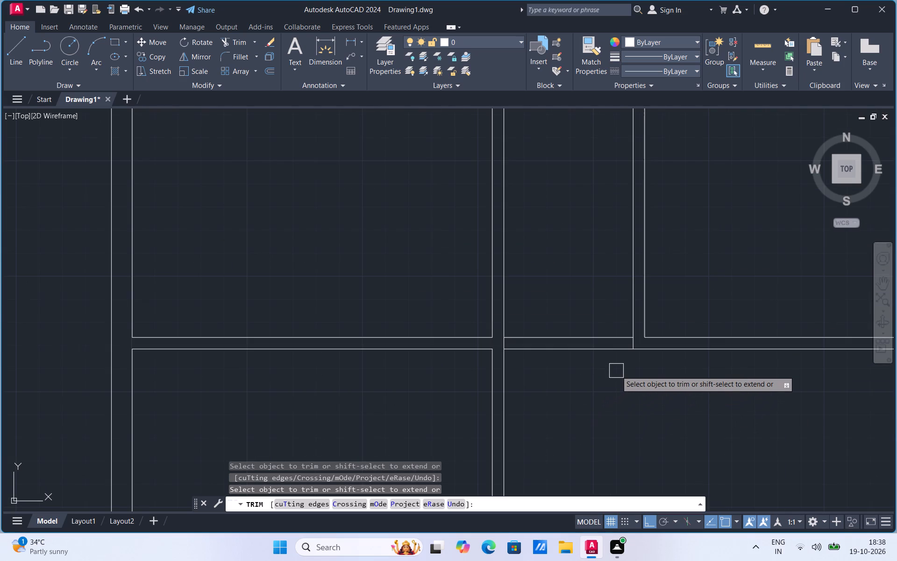
{"action": "key", "text": "Escape"}
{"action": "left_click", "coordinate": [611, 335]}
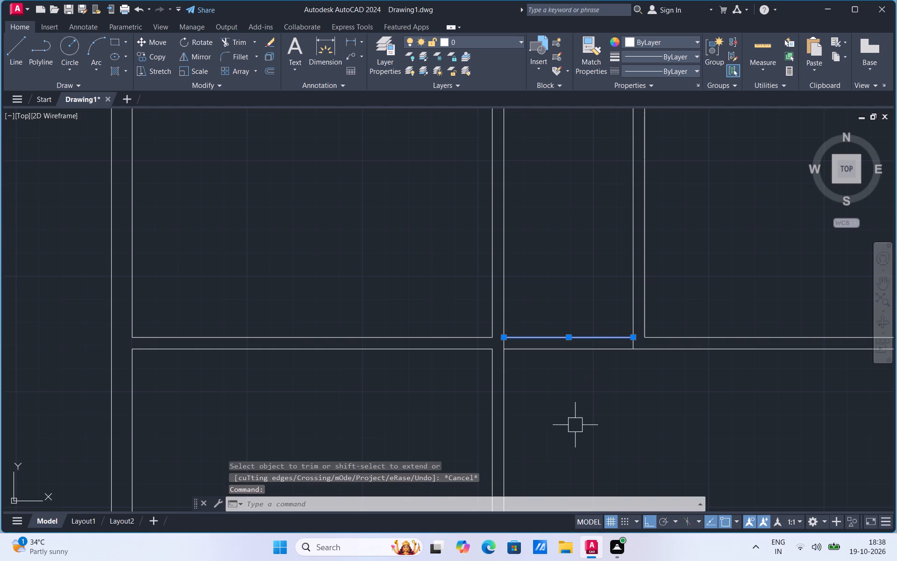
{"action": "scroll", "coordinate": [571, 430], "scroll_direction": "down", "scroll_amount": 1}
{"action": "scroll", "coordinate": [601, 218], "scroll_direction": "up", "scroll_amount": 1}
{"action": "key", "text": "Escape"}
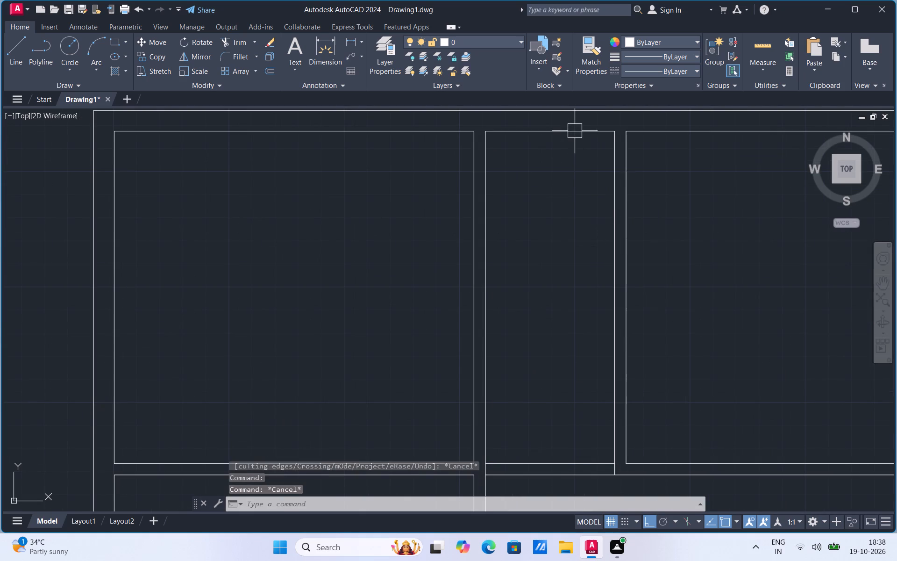
Copy the top wall's inner line between the two vertical partitions 8' downward.
{"action": "left_click", "coordinate": [575, 130]}
{"action": "right_click", "coordinate": [575, 130]}
{"action": "left_click", "coordinate": [617, 223]}
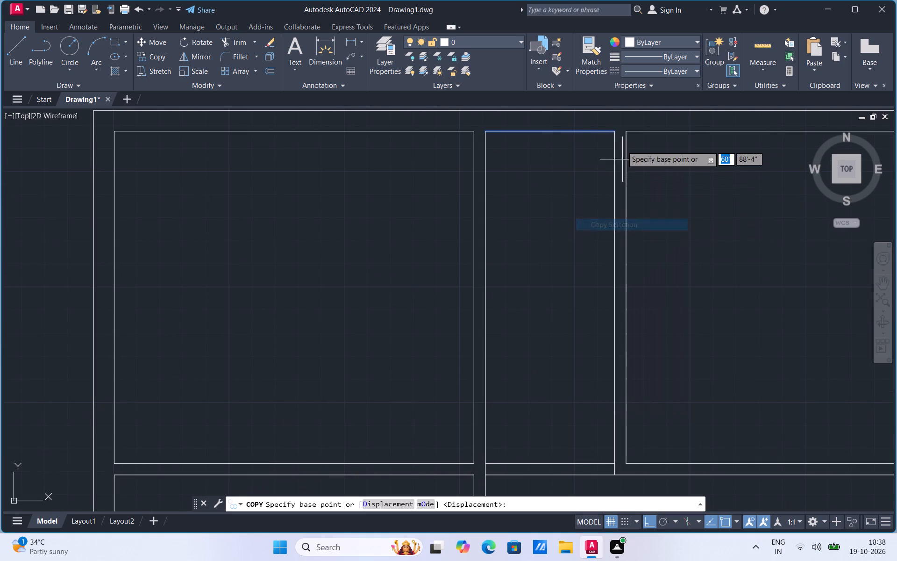
{"action": "left_click", "coordinate": [616, 129]}
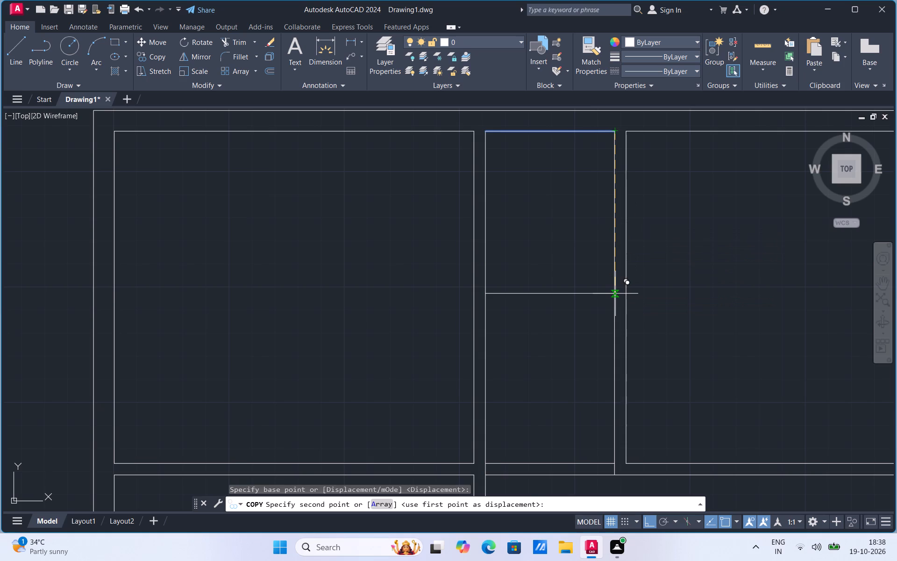
{"action": "type", "text": "8'"}
{"action": "key", "text": "Return"}
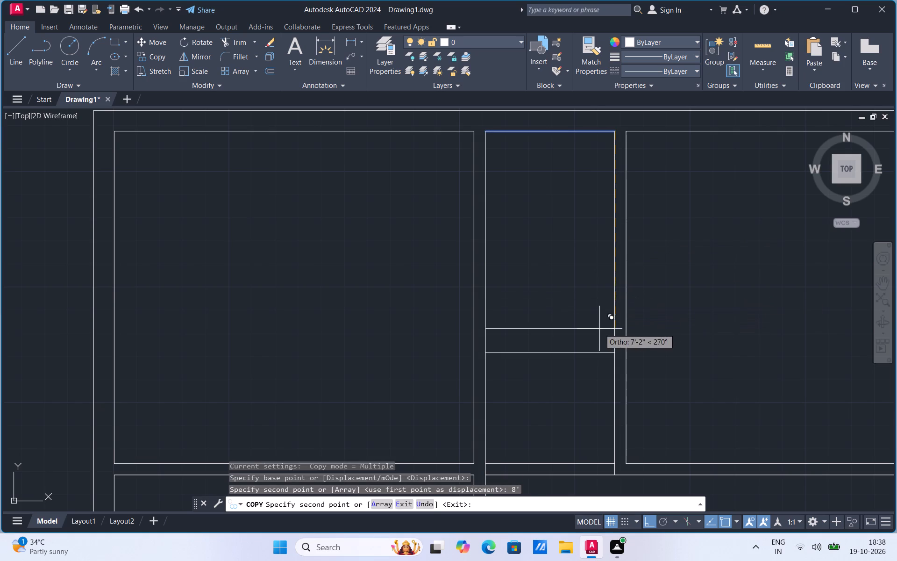
{"action": "key", "text": "Escape"}
Copy the new horizontal line between the vertical partitions 5" downward to form a partition.
{"action": "left_click", "coordinate": [588, 354]}
{"action": "right_click", "coordinate": [588, 354]}
{"action": "left_click", "coordinate": [623, 169]}
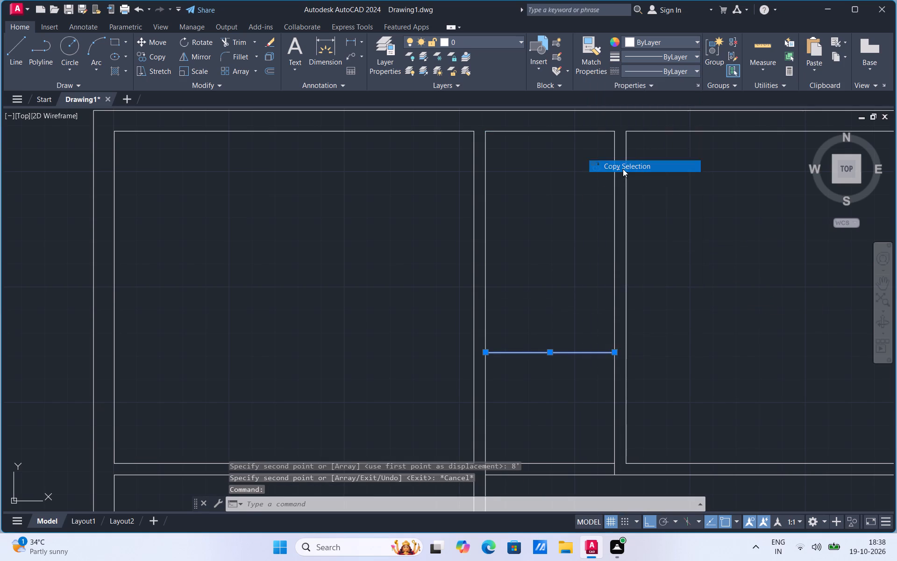
{"action": "left_click", "coordinate": [615, 352]}
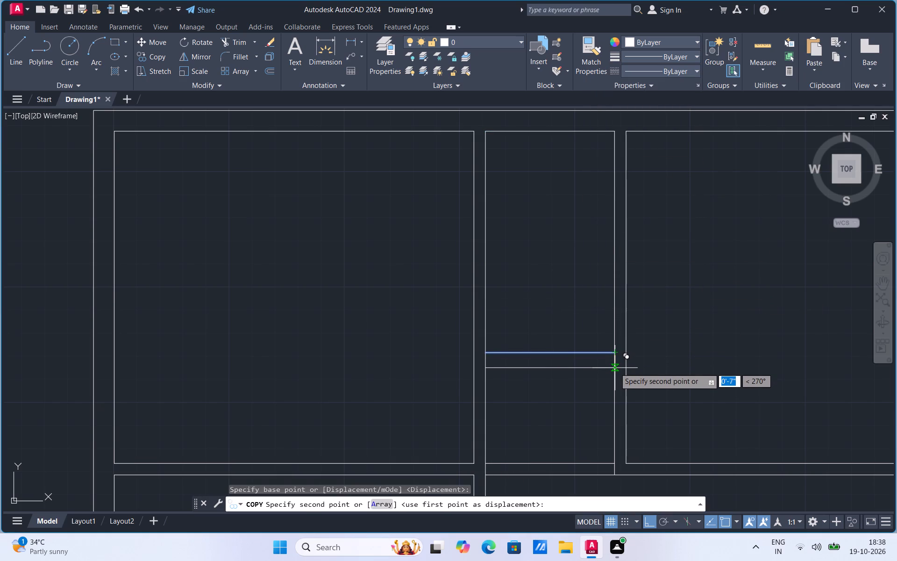
{"action": "key", "text": "5"}
{"action": "key", "text": "Return"}
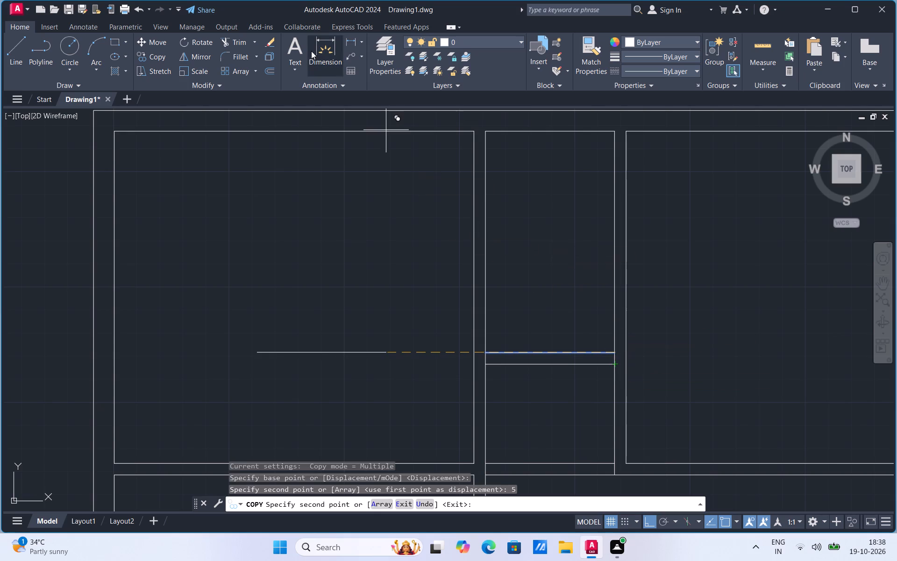
Trim away the upper horizontal partition's lines between the two vertical partitions, below the new short partition.
{"action": "left_click", "coordinate": [233, 43]}
{"action": "scroll", "coordinate": [349, 153], "scroll_direction": "down", "scroll_amount": 2}
{"action": "scroll", "coordinate": [397, 253], "scroll_direction": "up", "scroll_amount": 2}
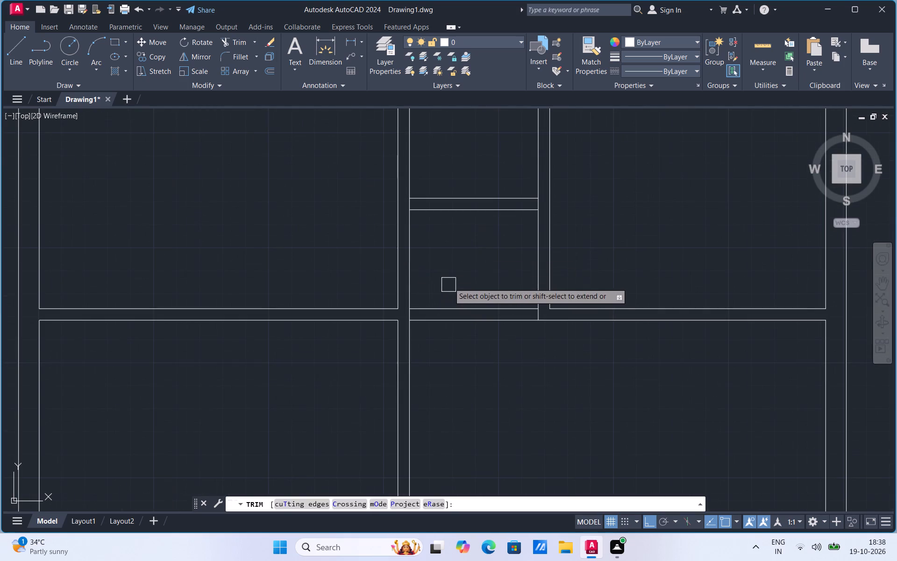
{"action": "left_click_drag", "start_coordinate": [452, 272], "coordinate": [481, 382]}
{"action": "scroll", "coordinate": [512, 289], "scroll_direction": "down", "scroll_amount": 3}
{"action": "scroll", "coordinate": [496, 323], "scroll_direction": "up", "scroll_amount": 2}
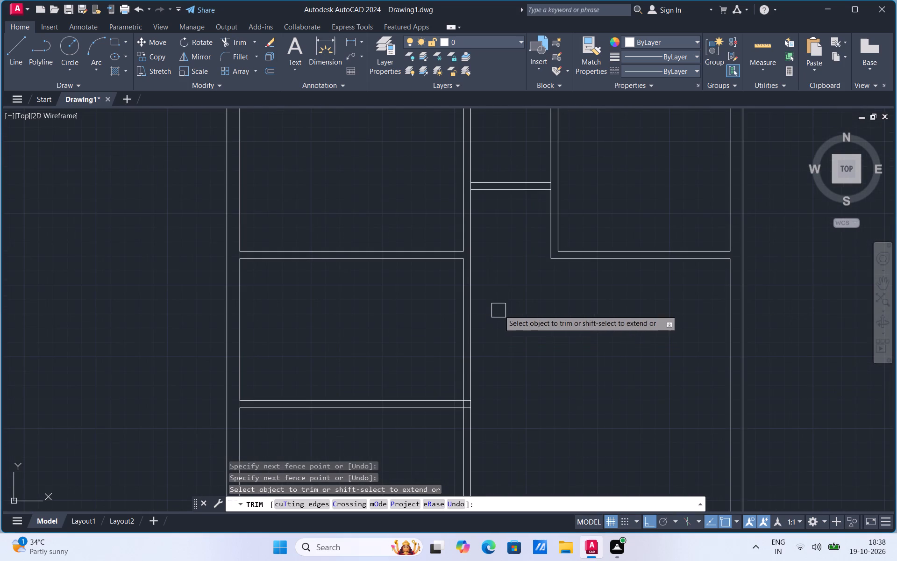
Trim away the lower horizontal partition's lines between the left vertical partition and the right wall.
{"action": "scroll", "coordinate": [491, 271], "scroll_direction": "down", "scroll_amount": 3}
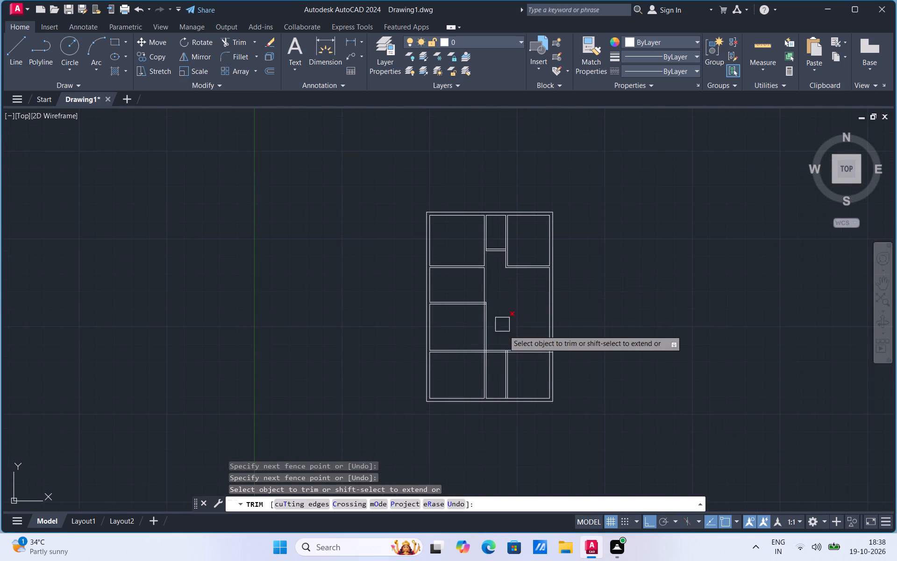
{"action": "scroll", "coordinate": [501, 357], "scroll_direction": "up", "scroll_amount": 3}
{"action": "left_click_drag", "start_coordinate": [475, 308], "coordinate": [487, 360]}
{"action": "left_click_drag", "start_coordinate": [550, 316], "coordinate": [551, 338]}
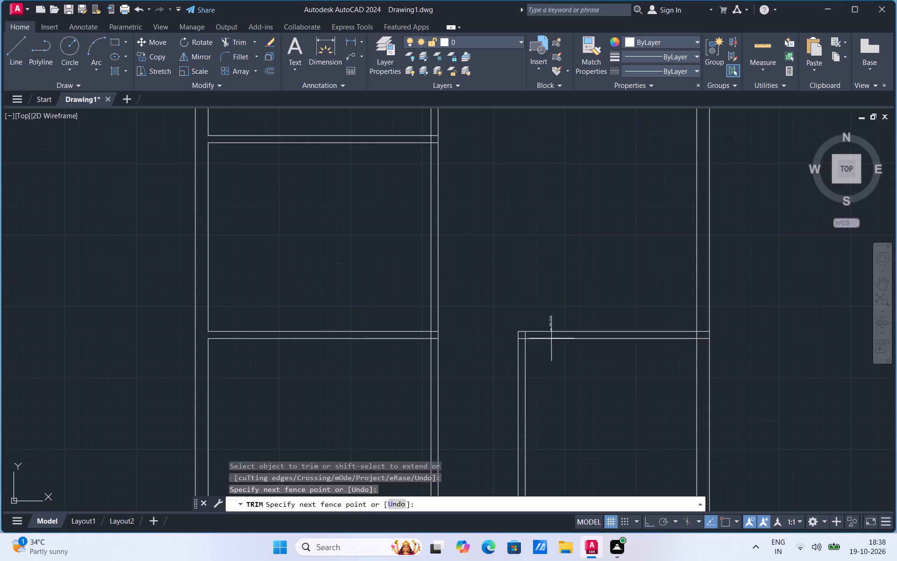
{"action": "left_click_drag", "start_coordinate": [551, 338], "coordinate": [556, 391]}
Trim away the right vertical partition below the lower horizontal partition, including the leftover square at their crossing.
{"action": "left_click_drag", "start_coordinate": [546, 367], "coordinate": [502, 400]}
{"action": "left_click_drag", "start_coordinate": [517, 314], "coordinate": [524, 345]}
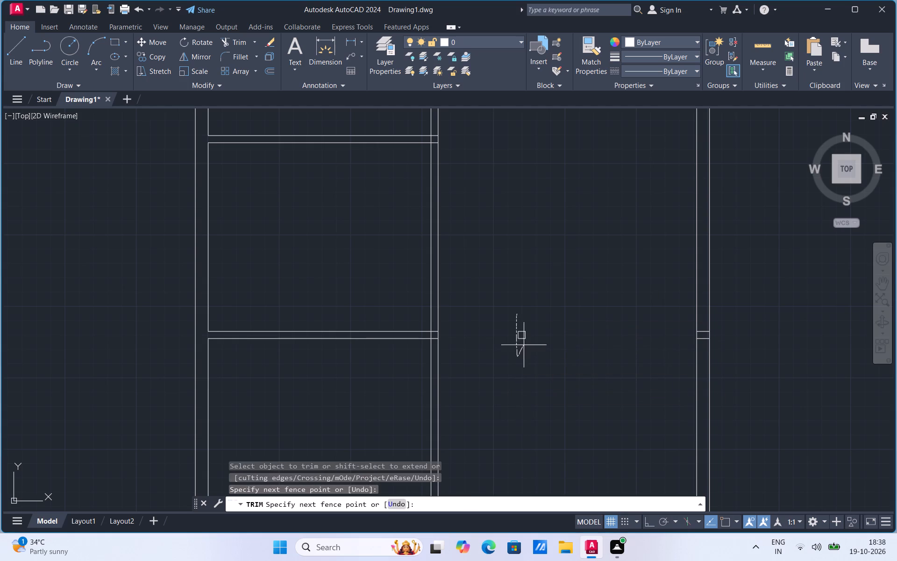
{"action": "left_click_drag", "start_coordinate": [524, 345], "coordinate": [518, 328]}
{"action": "left_click_drag", "start_coordinate": [521, 321], "coordinate": [531, 332]}
{"action": "left_click_drag", "start_coordinate": [531, 332], "coordinate": [534, 333]}
Trim the lower horizontal partition's two leftover line stubs inside the right wall.
{"action": "scroll", "coordinate": [698, 347], "scroll_direction": "up", "scroll_amount": 2}
{"action": "left_click_drag", "start_coordinate": [707, 336], "coordinate": [709, 330]}
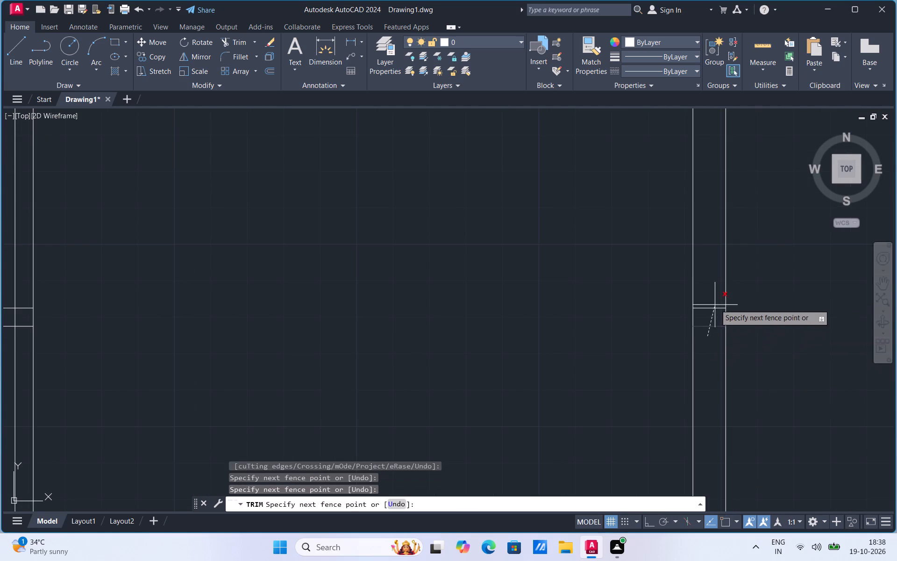
{"action": "left_click", "coordinate": [715, 301]}
Trim the left vertical partition's left line between the two lines of the lower horizontal partition.
{"action": "scroll", "coordinate": [563, 308], "scroll_direction": "down", "scroll_amount": 3}
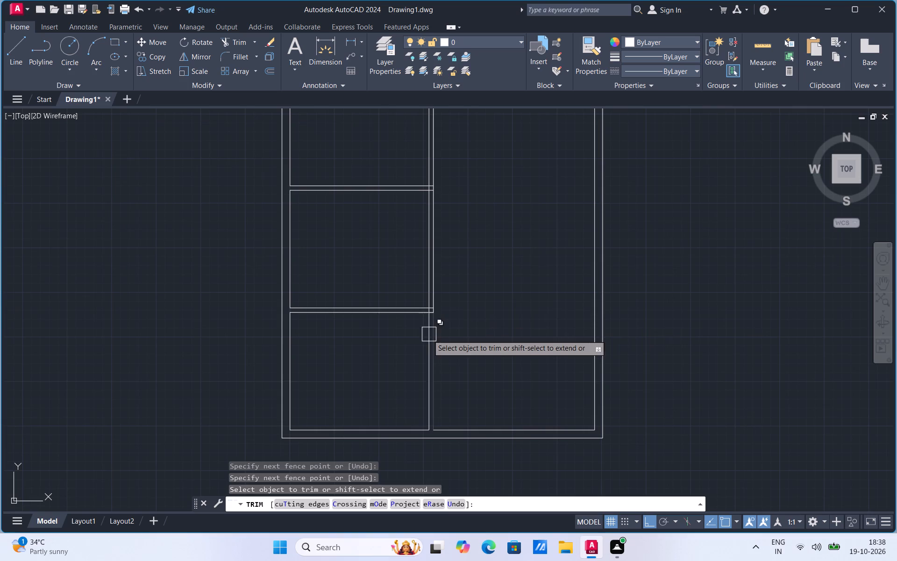
{"action": "scroll", "coordinate": [401, 316], "scroll_direction": "up", "scroll_amount": 3}
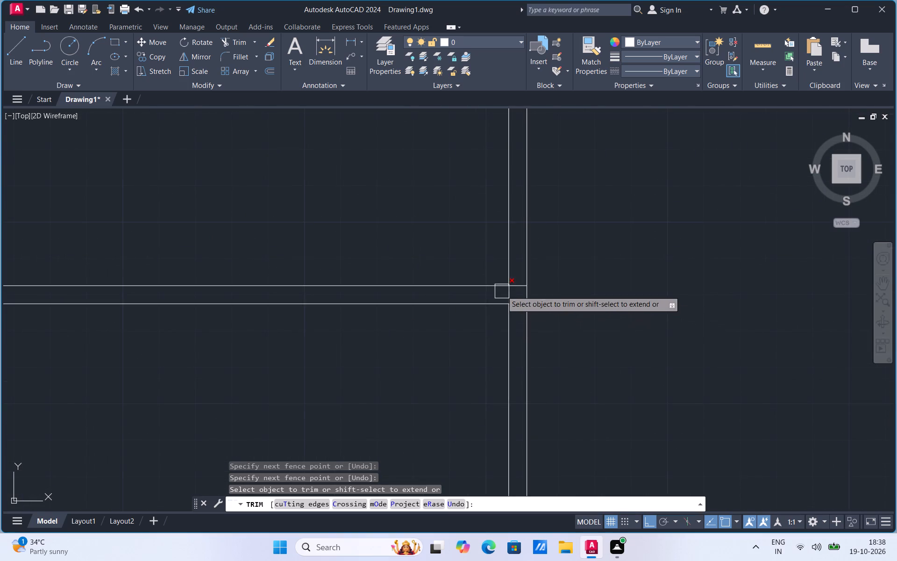
{"action": "scroll", "coordinate": [502, 290], "scroll_direction": "up", "scroll_amount": 3}
{"action": "left_click", "coordinate": [522, 305]}
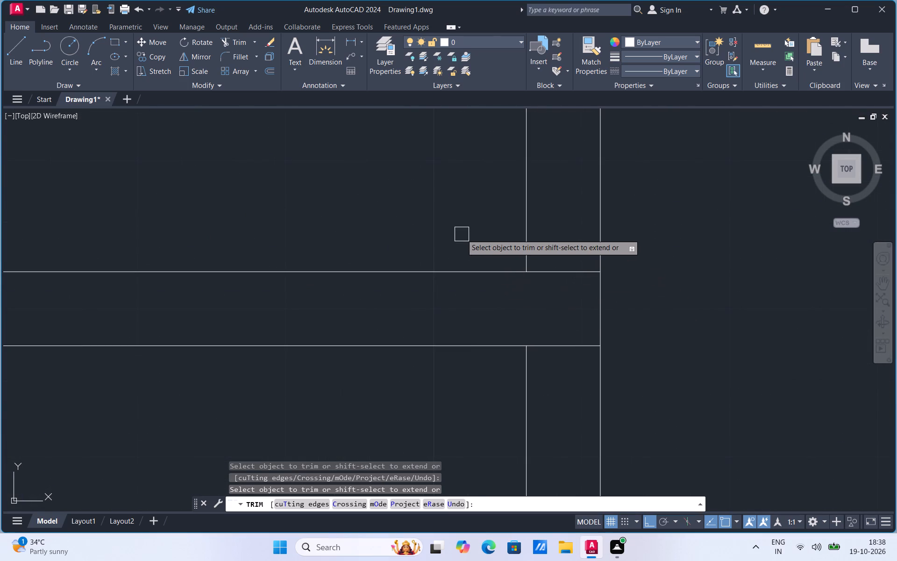
{"action": "scroll", "coordinate": [462, 234], "scroll_direction": "down", "scroll_amount": 3}
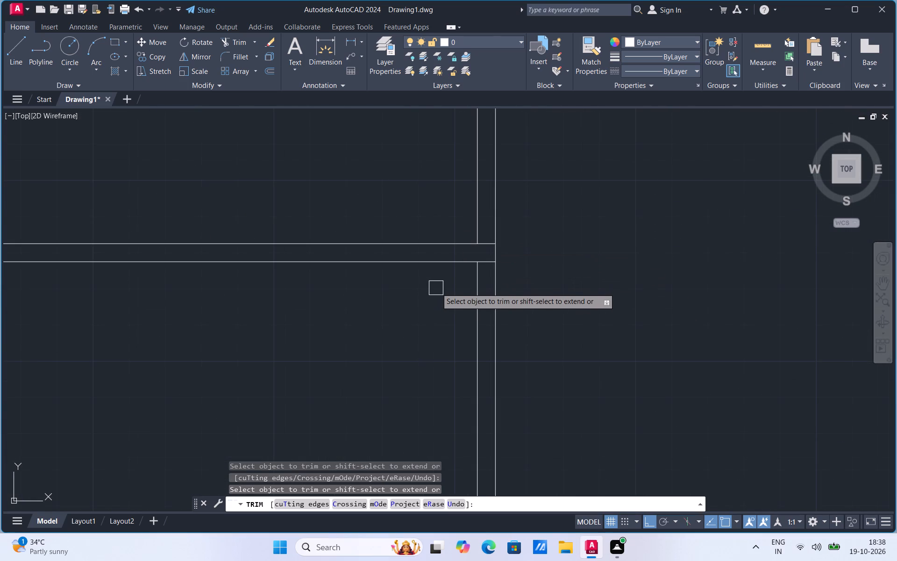
{"action": "scroll", "coordinate": [444, 292], "scroll_direction": "down", "scroll_amount": 3}
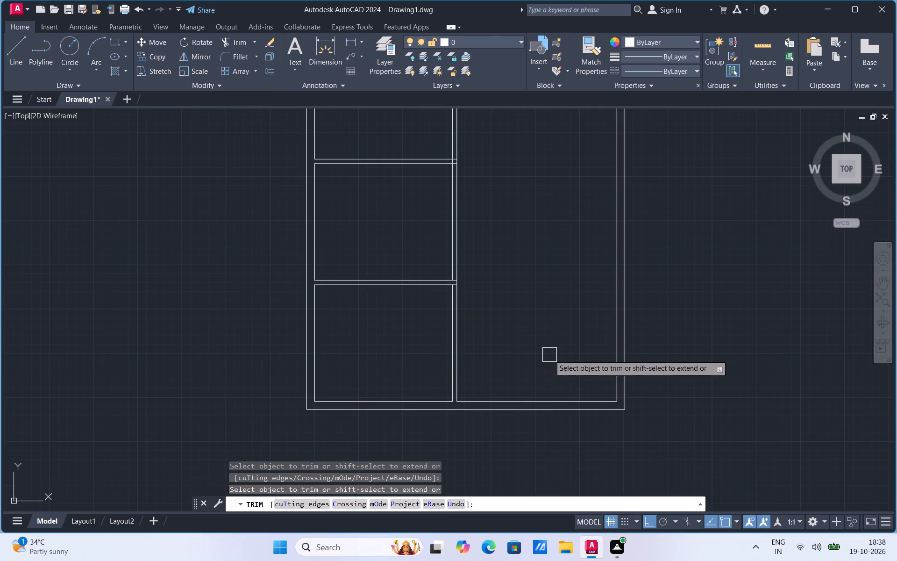
{"action": "scroll", "coordinate": [548, 408], "scroll_direction": "up", "scroll_amount": 1}
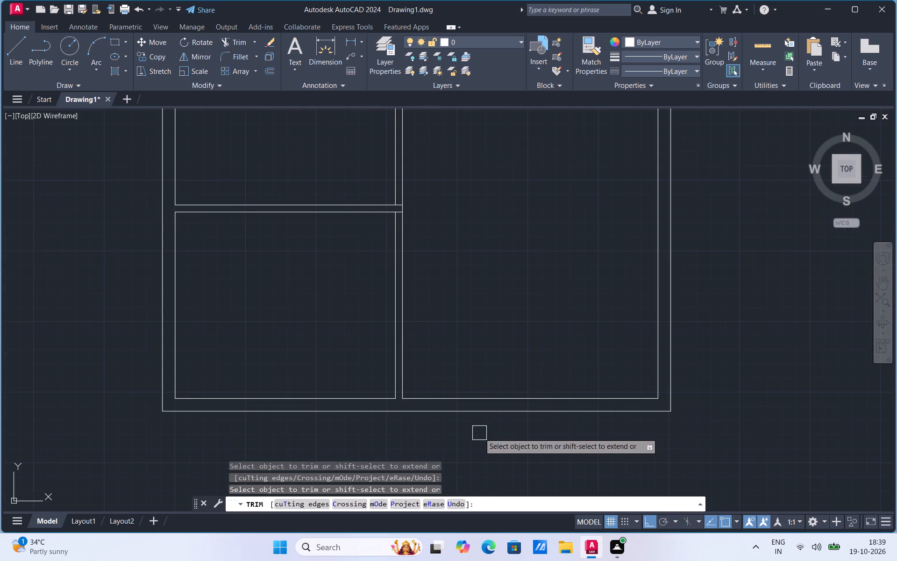
{"action": "key", "text": "Escape"}
Copy the bottom wall's inner line in the lower-right room 6'6" upward.
{"action": "left_click", "coordinate": [497, 401]}
{"action": "right_click", "coordinate": [497, 401]}
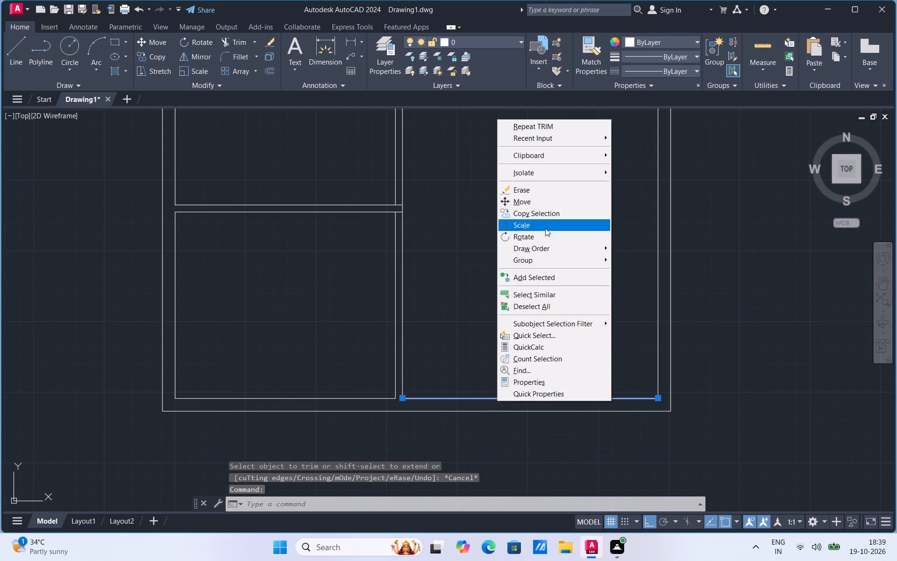
{"action": "left_click", "coordinate": [548, 214]}
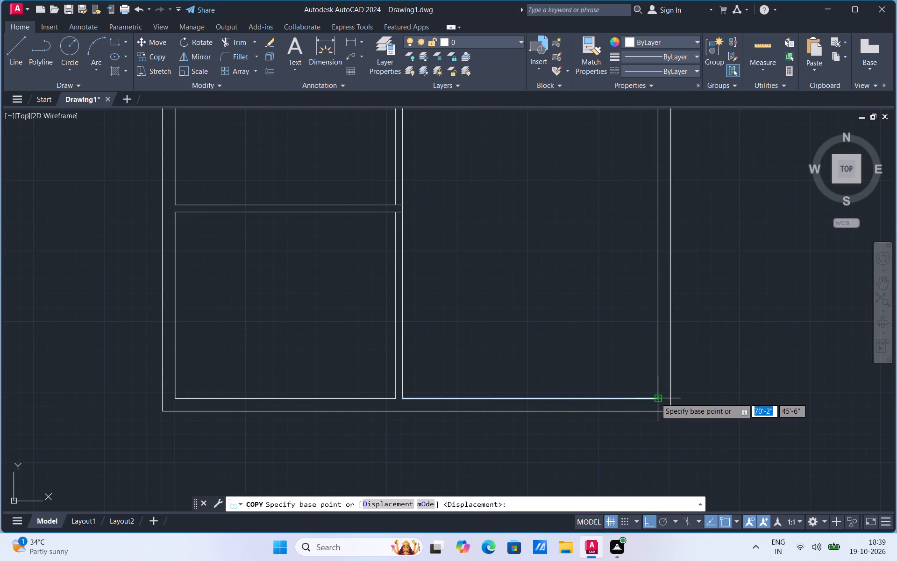
{"action": "left_click", "coordinate": [655, 398]}
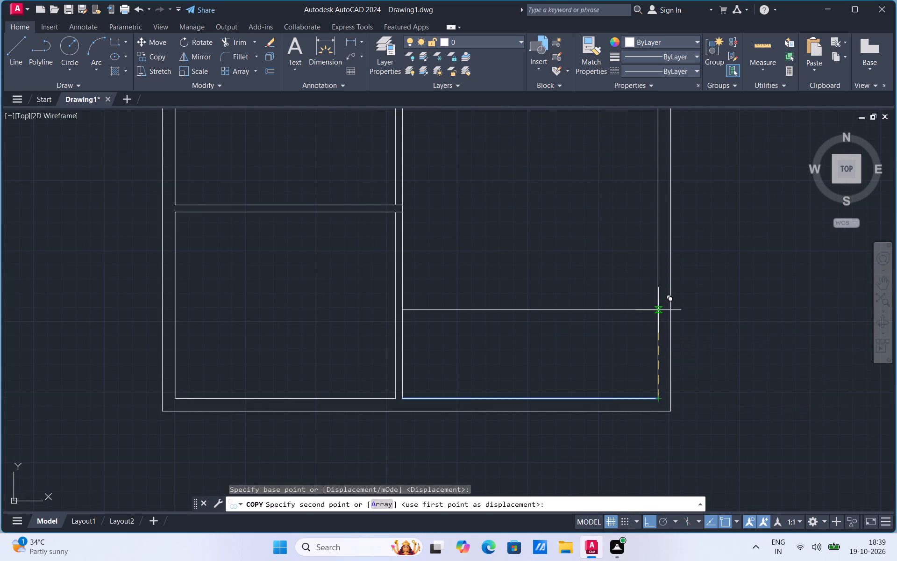
{"action": "type", "text": "6'6"}
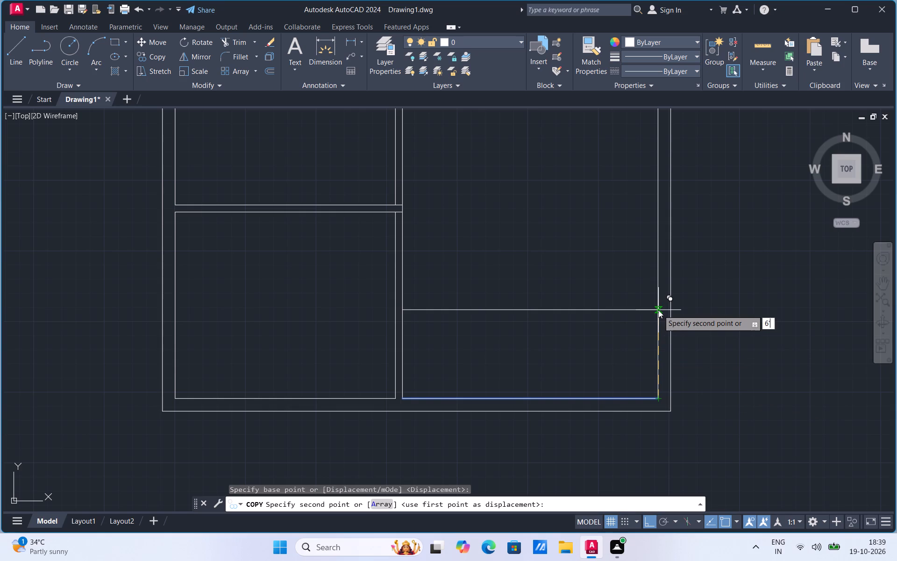
{"action": "key", "text": "shift+quotedbl"}
{"action": "key", "text": "Return"}
{"action": "key", "text": "Escape"}
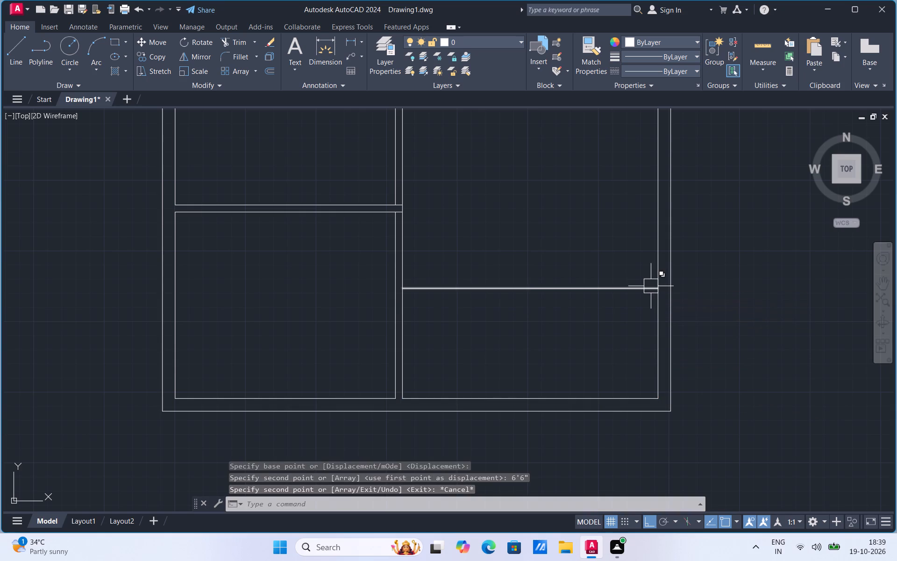
Copy the new horizontal line 9" upward to give the wall its second face.
{"action": "left_click", "coordinate": [651, 286]}
{"action": "right_click", "coordinate": [651, 286]}
{"action": "left_click", "coordinate": [724, 101]}
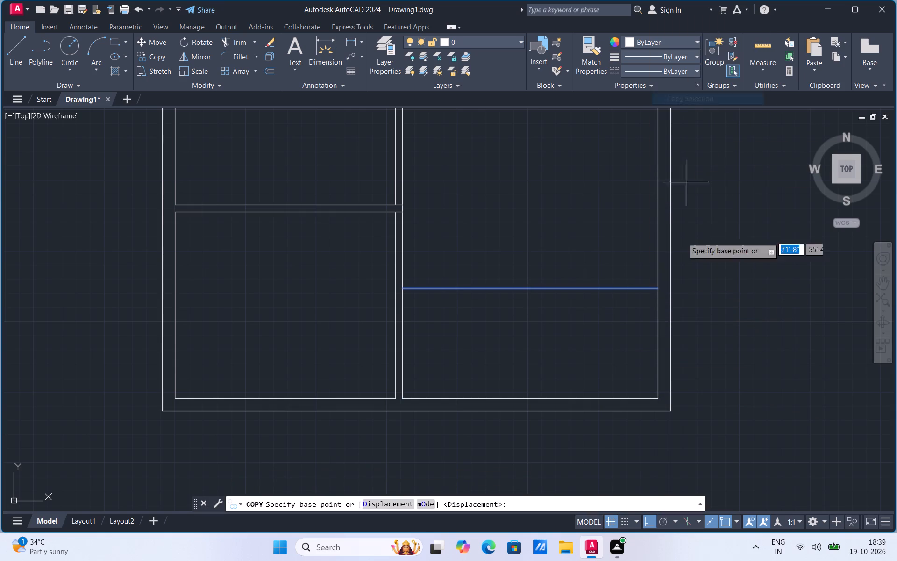
{"action": "left_click", "coordinate": [656, 287]}
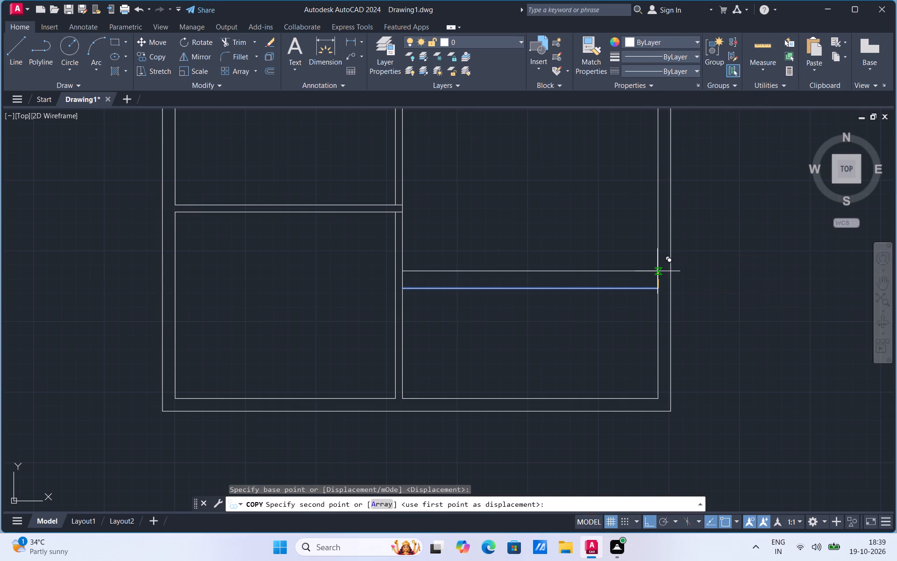
{"action": "key", "text": "9"}
{"action": "key", "text": "Return"}
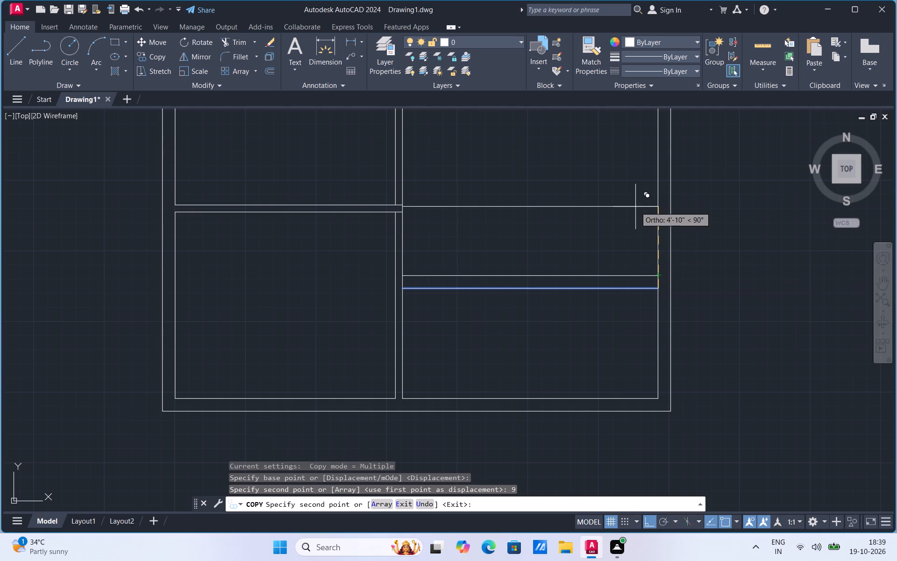
{"action": "key", "text": "Escape"}
Extend both new horizontal wall lines leftward to the far line of the vertical partition.
{"action": "type", "text": "ex"}
{"action": "left_click", "coordinate": [551, 288]}
{"action": "left_click", "coordinate": [492, 267]}
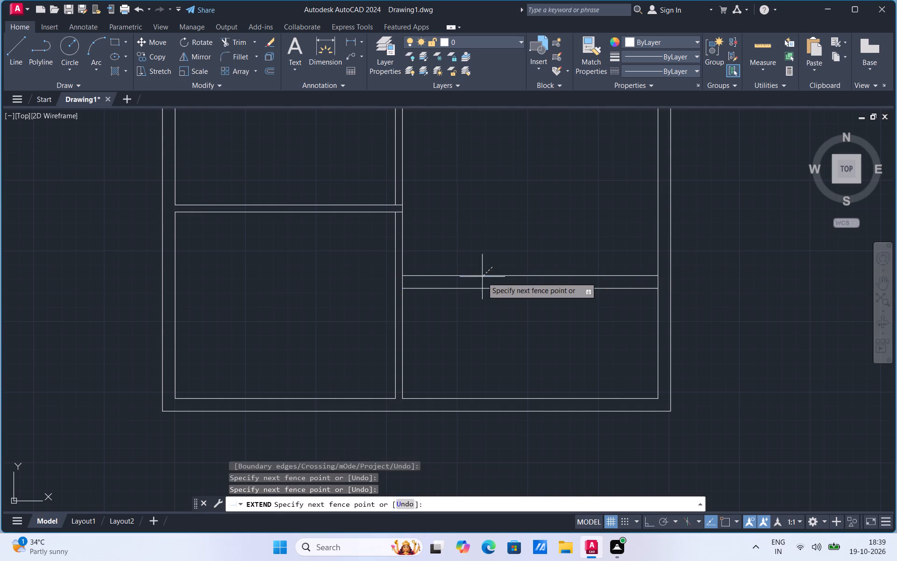
{"action": "left_click", "coordinate": [477, 281]}
{"action": "left_click", "coordinate": [468, 288]}
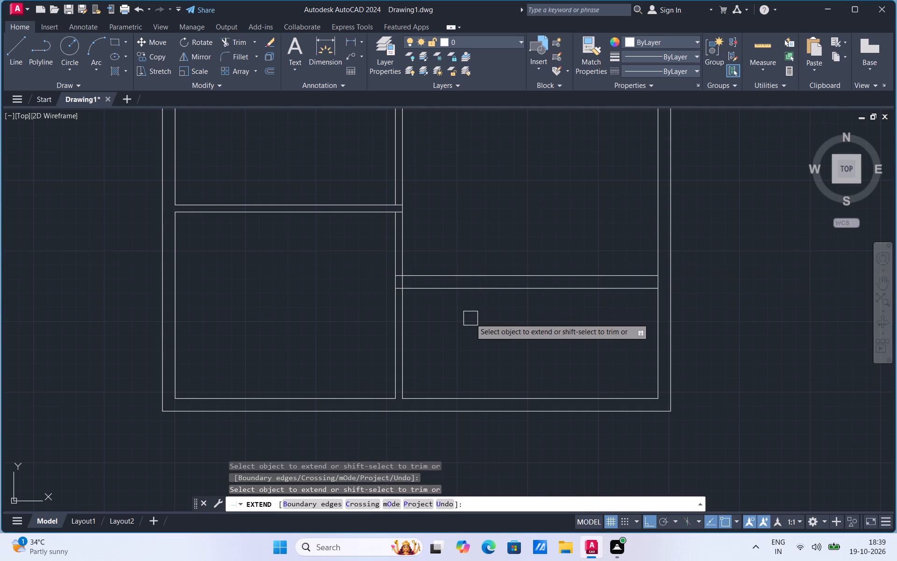
Trim the right wall's inner line between the two new horizontal wall lines.
{"action": "left_click", "coordinate": [244, 43]}
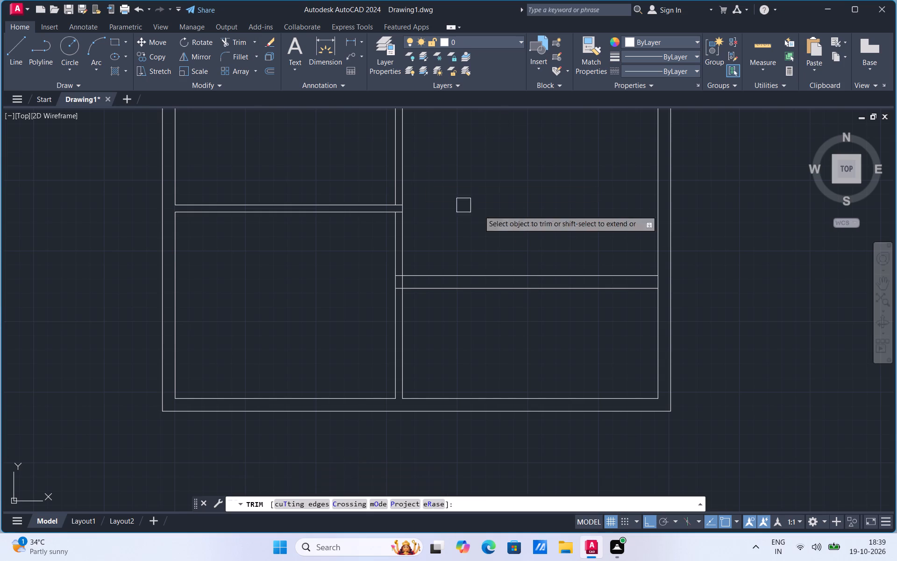
{"action": "scroll", "coordinate": [641, 282], "scroll_direction": "up", "scroll_amount": 3}
{"action": "left_click", "coordinate": [709, 283]}
{"action": "scroll", "coordinate": [632, 240], "scroll_direction": "down", "scroll_amount": 2}
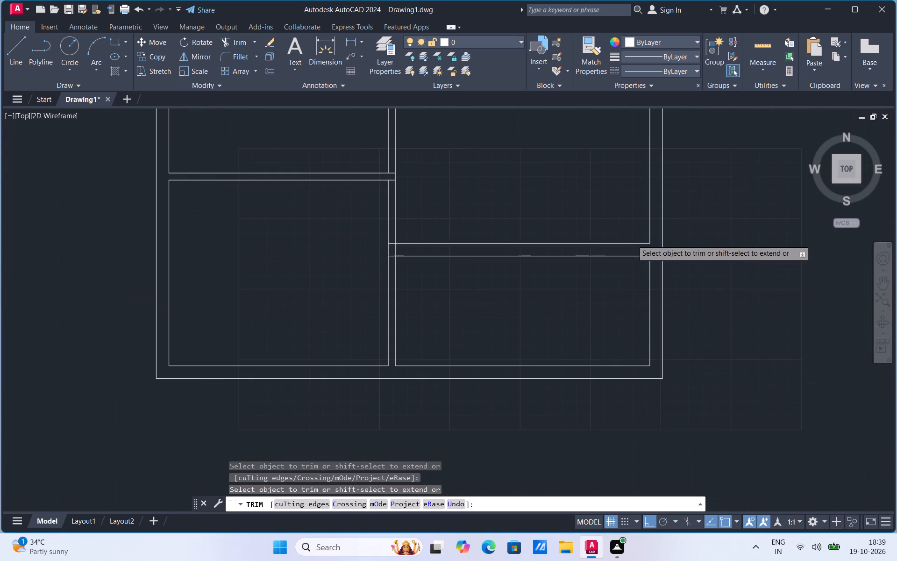
{"action": "scroll", "coordinate": [632, 240], "scroll_direction": "down", "scroll_amount": 1}
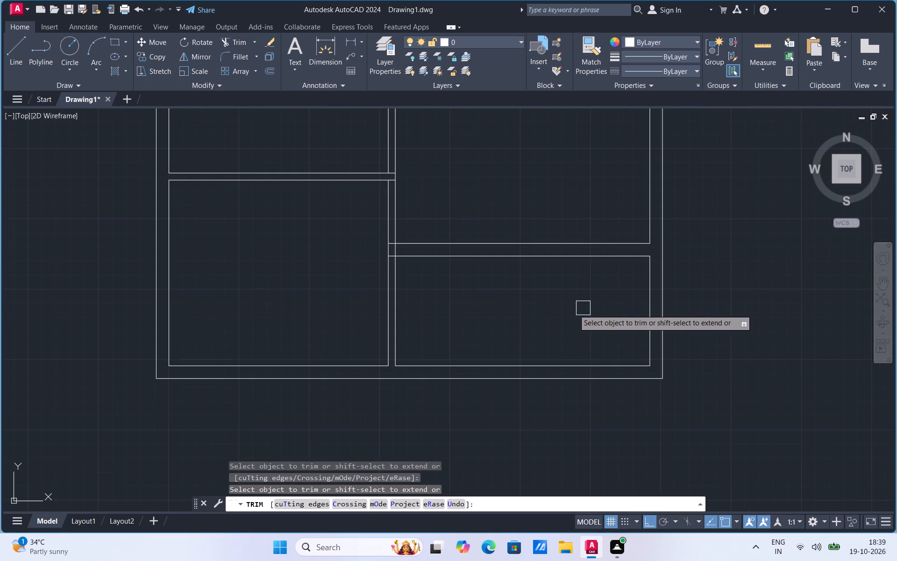
Trim the new wall's lower line where it runs inside the vertical partition.
{"action": "scroll", "coordinate": [386, 258], "scroll_direction": "up", "scroll_amount": 2}
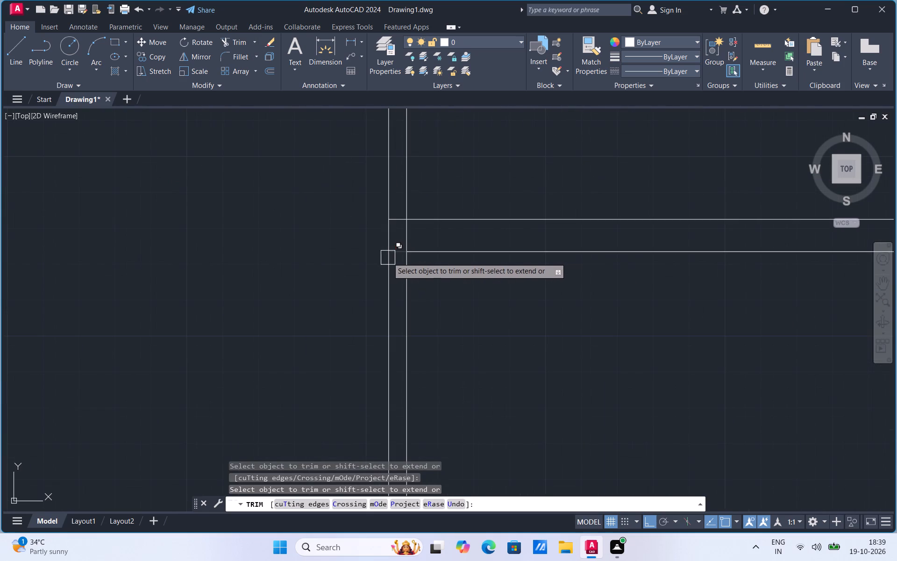
{"action": "scroll", "coordinate": [402, 243], "scroll_direction": "up", "scroll_amount": 2}
{"action": "left_click", "coordinate": [390, 265]}
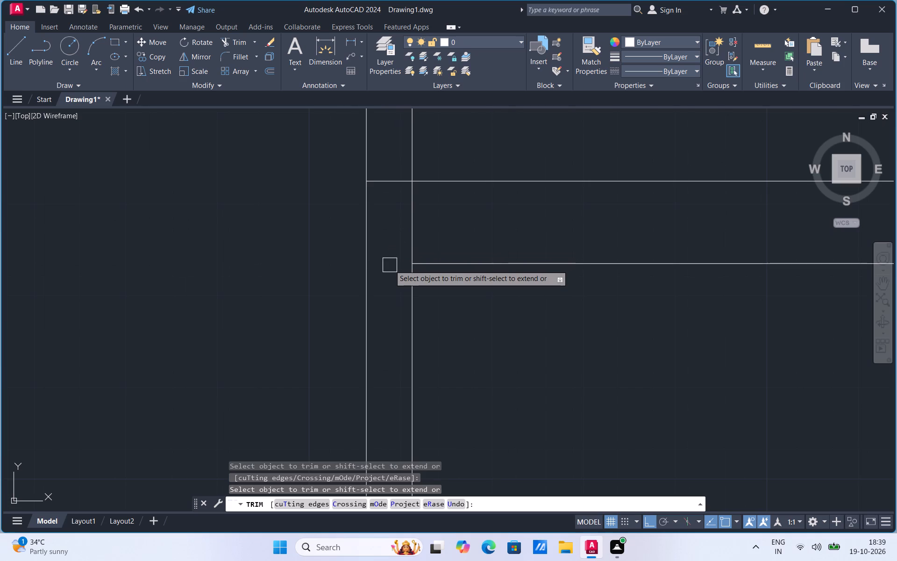
{"action": "scroll", "coordinate": [401, 222], "scroll_direction": "down", "scroll_amount": 3}
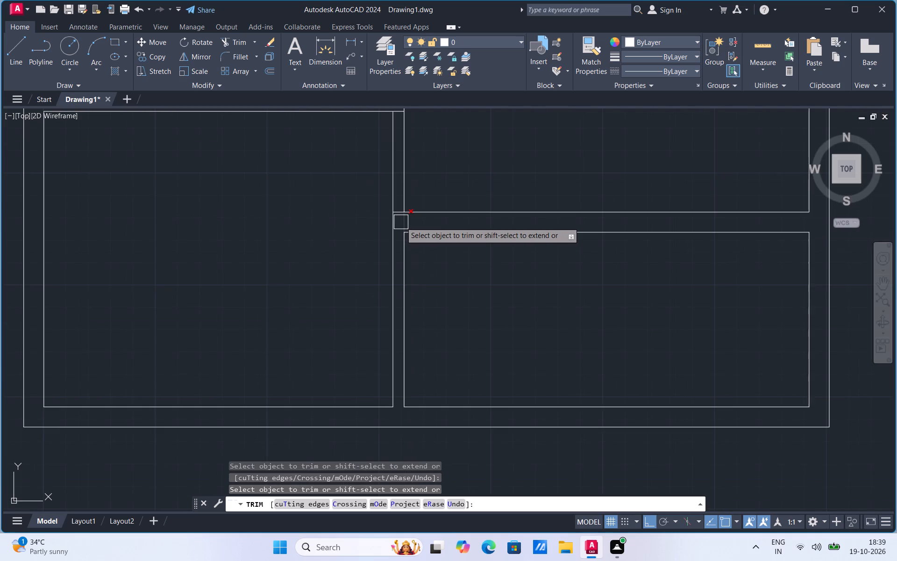
{"action": "scroll", "coordinate": [441, 330], "scroll_direction": "down", "scroll_amount": 1}
{"action": "key", "text": "Escape"}
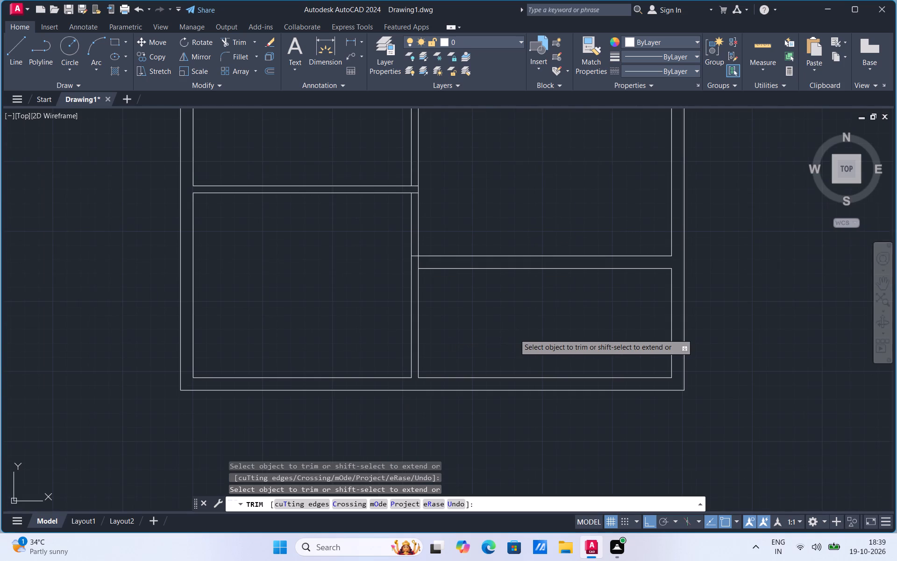
Copy the right wall's inner line in the lower-right room 3' to the left.
{"action": "scroll", "coordinate": [676, 330], "scroll_direction": "up", "scroll_amount": 1}
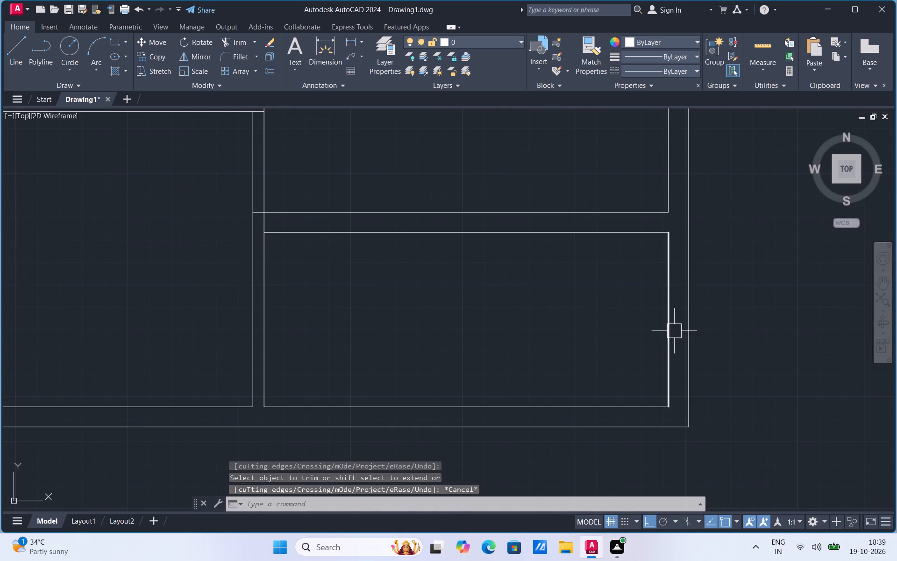
{"action": "left_click", "coordinate": [671, 325]}
{"action": "right_click", "coordinate": [671, 325]}
{"action": "left_click", "coordinate": [706, 135]}
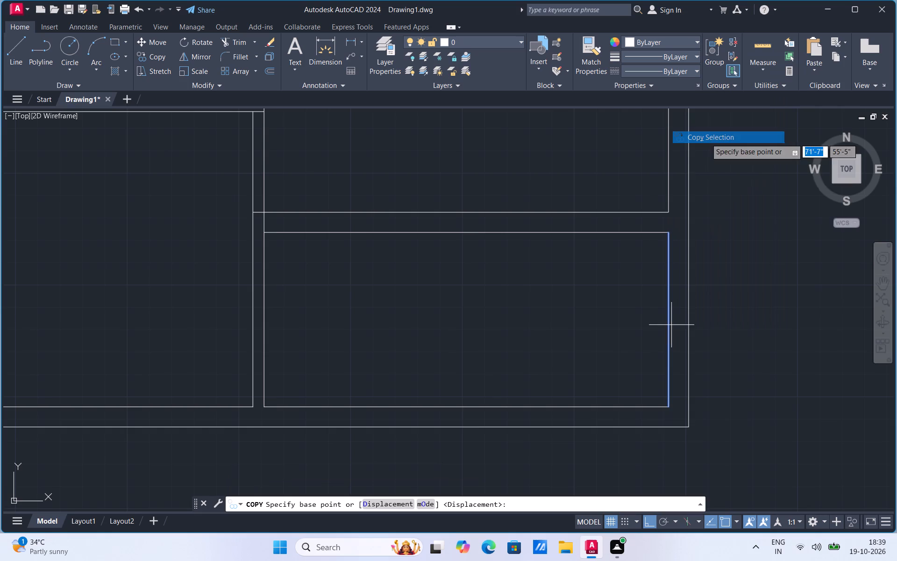
{"action": "left_click", "coordinate": [668, 318]}
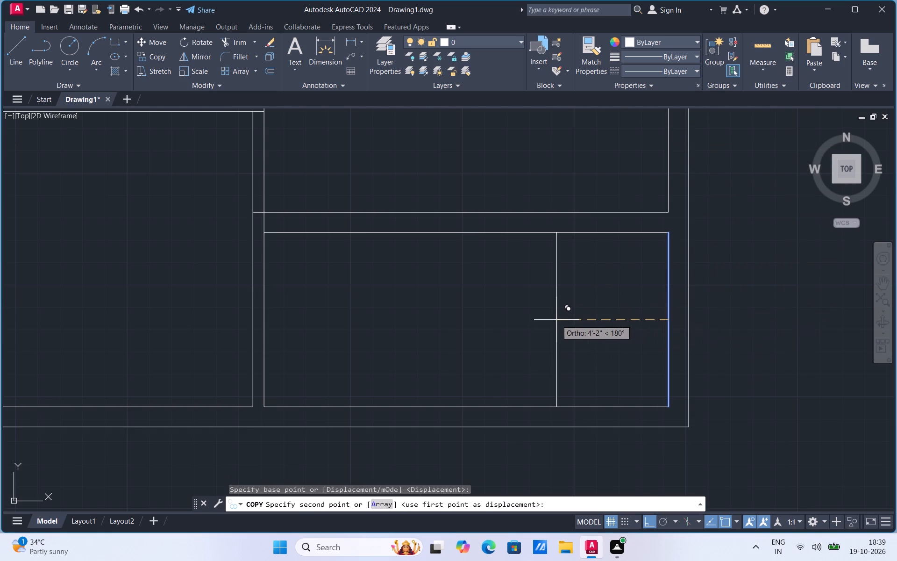
{"action": "type", "text": "3'"}
{"action": "key", "text": "Return"}
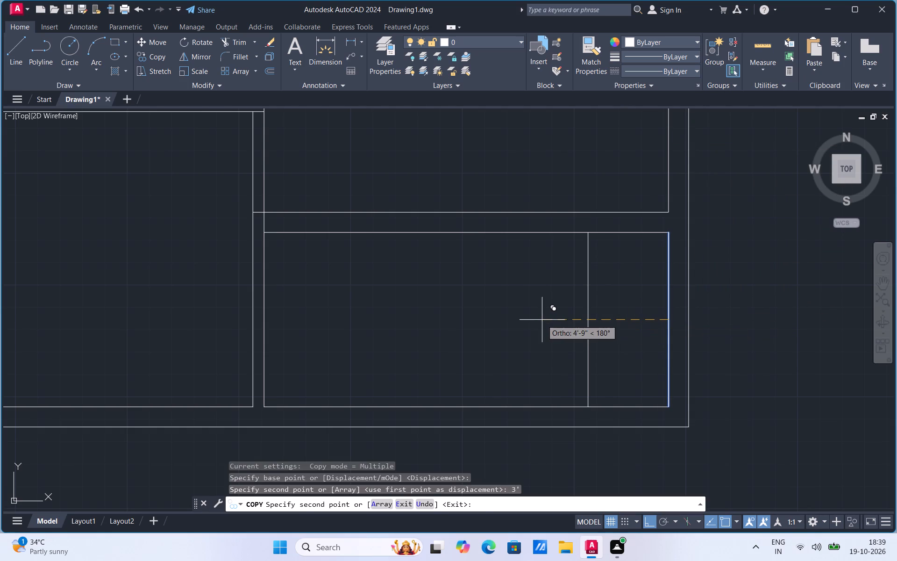
{"action": "key", "text": "Escape"}
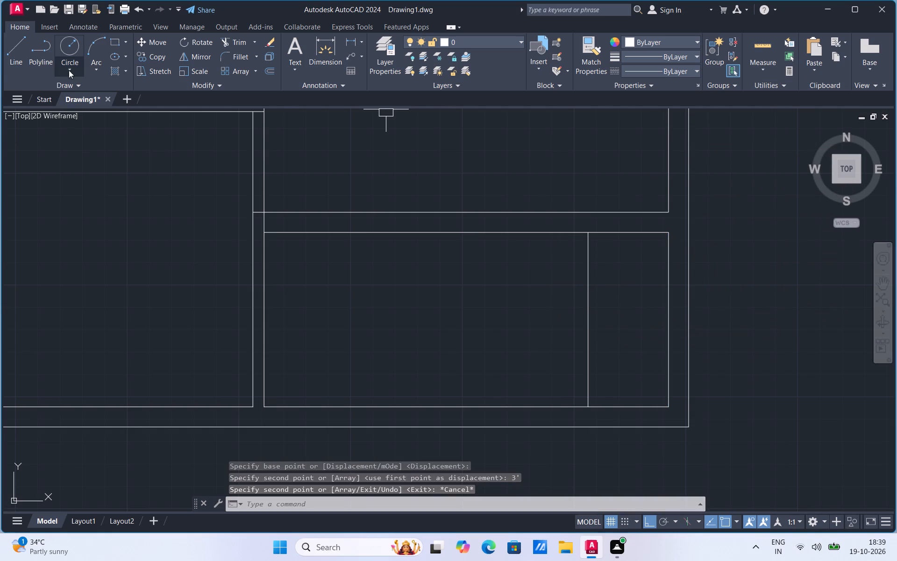
Draw a horizontal line from the midpoint of the lower-right room's right inner line across to the vertical partition.
{"action": "left_click", "coordinate": [13, 60]}
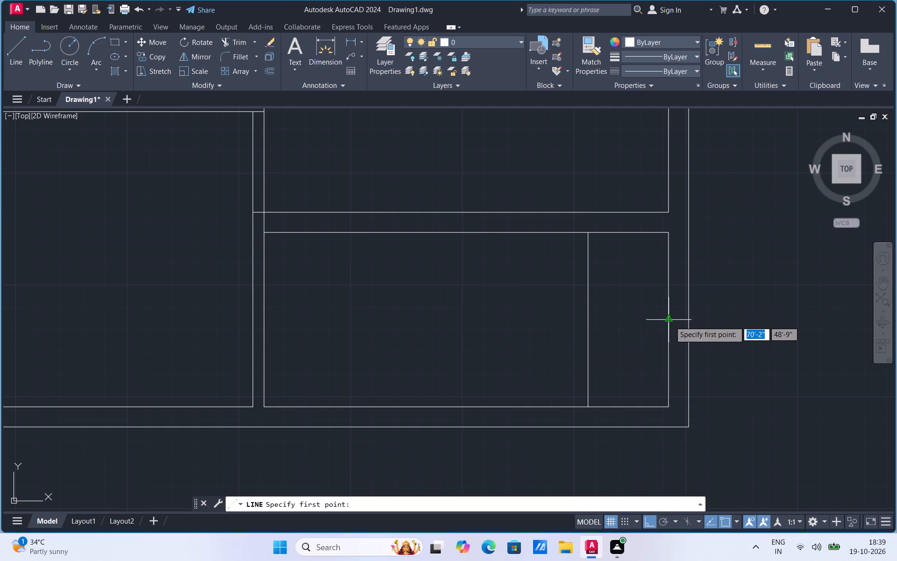
{"action": "left_click", "coordinate": [670, 321]}
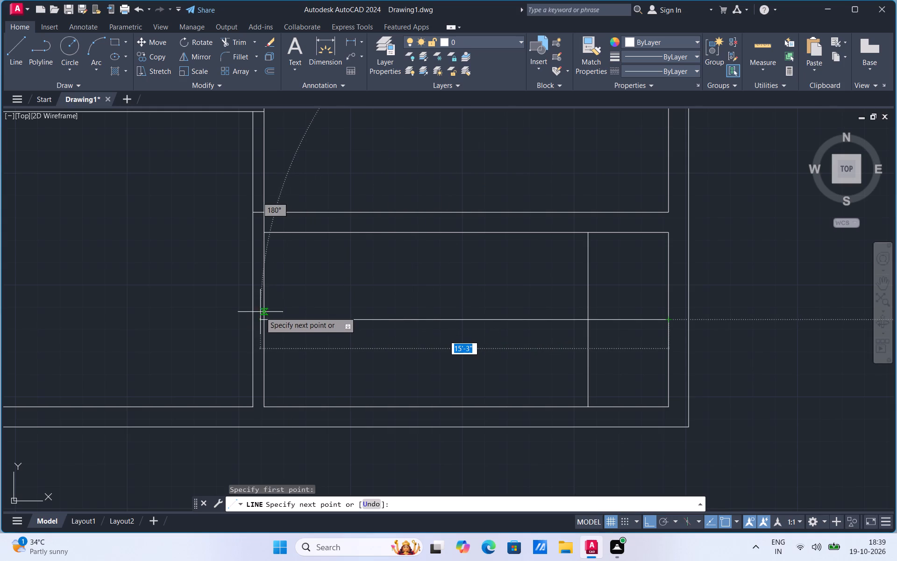
{"action": "left_click", "coordinate": [264, 324]}
{"action": "key", "text": "Escape"}
Copy the vertical line that stands 3' from the right wall 9" to the left.
{"action": "left_click", "coordinate": [584, 280]}
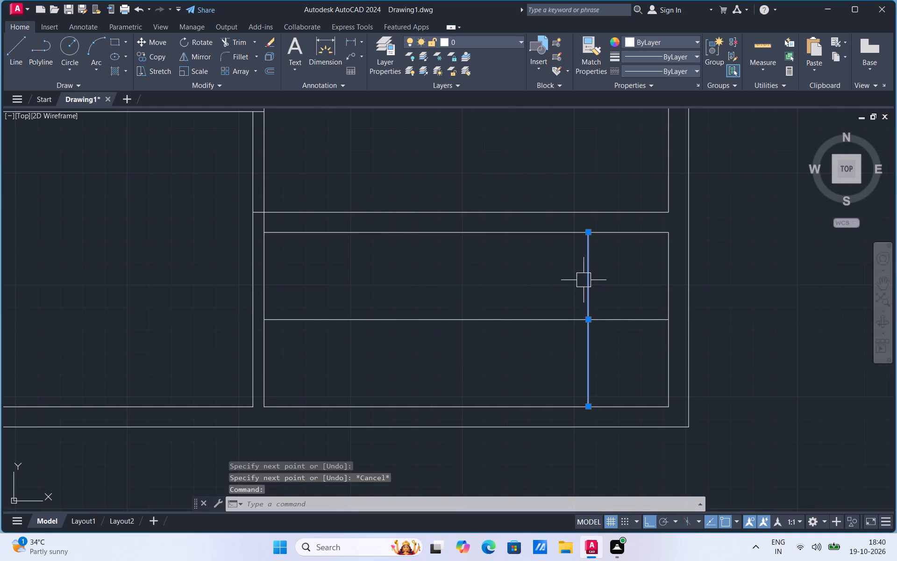
{"action": "right_click", "coordinate": [584, 280]}
{"action": "left_click", "coordinate": [622, 343]}
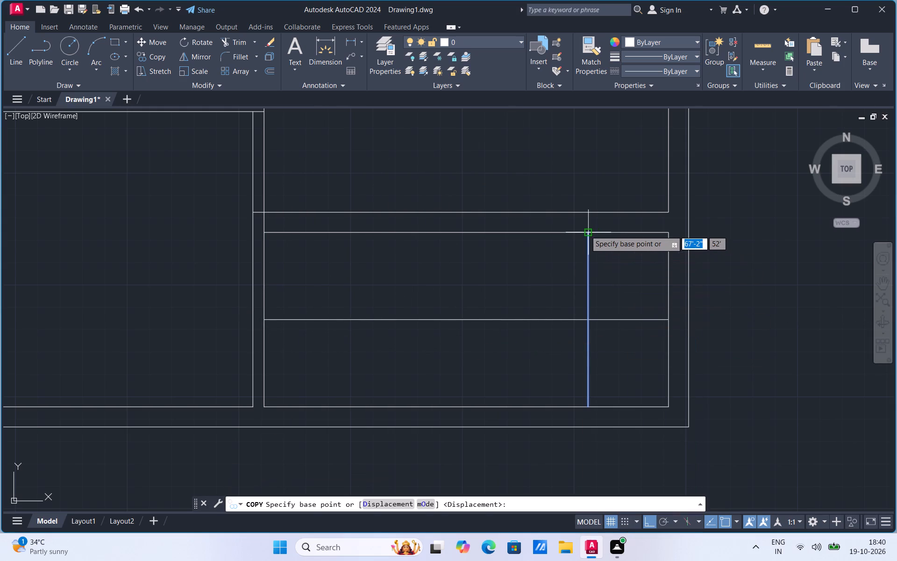
{"action": "left_click", "coordinate": [585, 230]}
{"action": "key", "text": "9"}
{"action": "key", "text": "Return"}
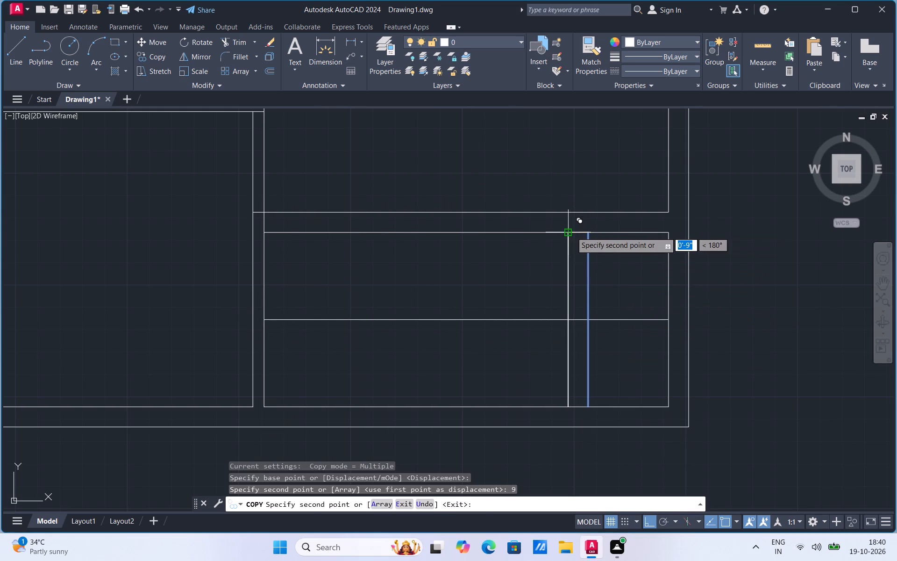
{"action": "key", "text": "Escape"}
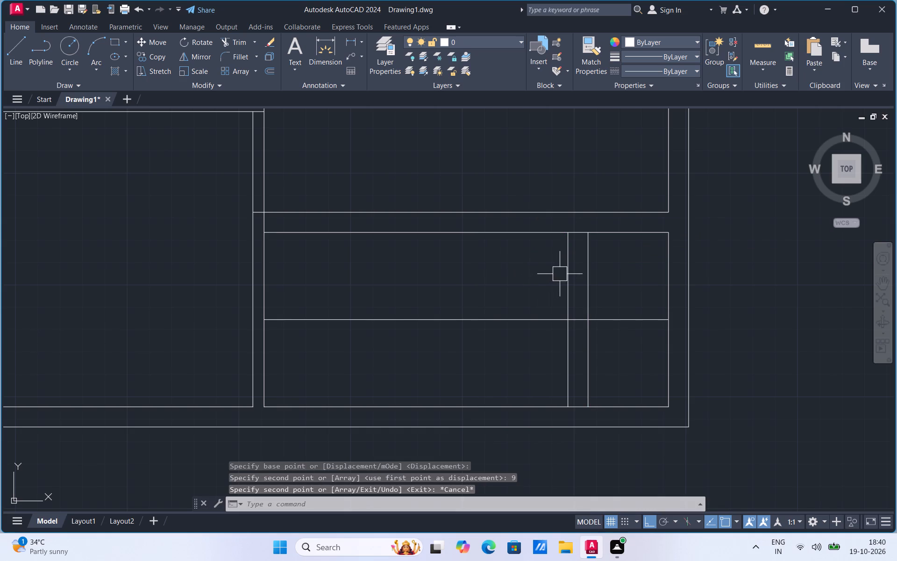
Copy the newest vertical line another 9" to the left as the third line of the row.
{"action": "left_click", "coordinate": [563, 272]}
{"action": "right_click", "coordinate": [563, 272]}
{"action": "left_click", "coordinate": [603, 346]}
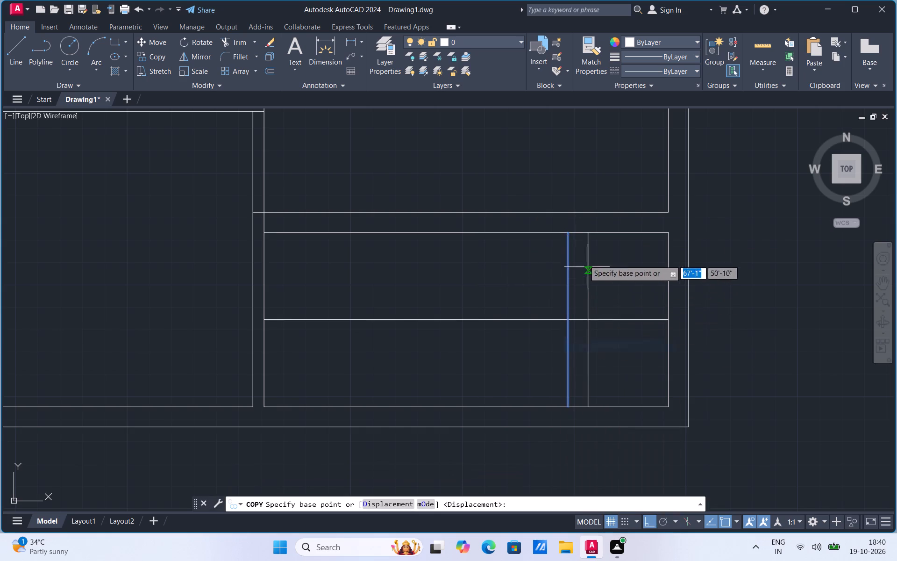
{"action": "left_click", "coordinate": [567, 230]}
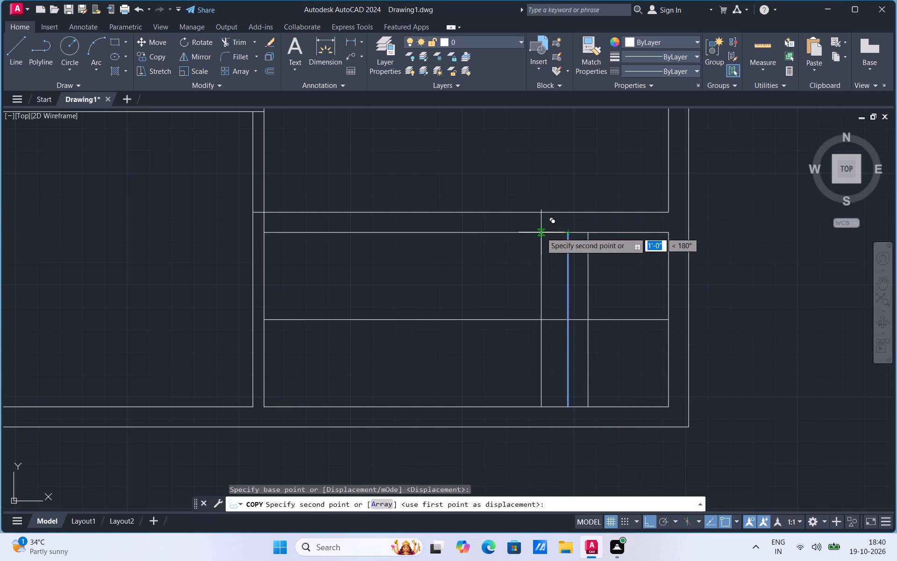
{"action": "key", "text": "9"}
{"action": "key", "text": "Return"}
{"action": "key", "text": "Escape"}
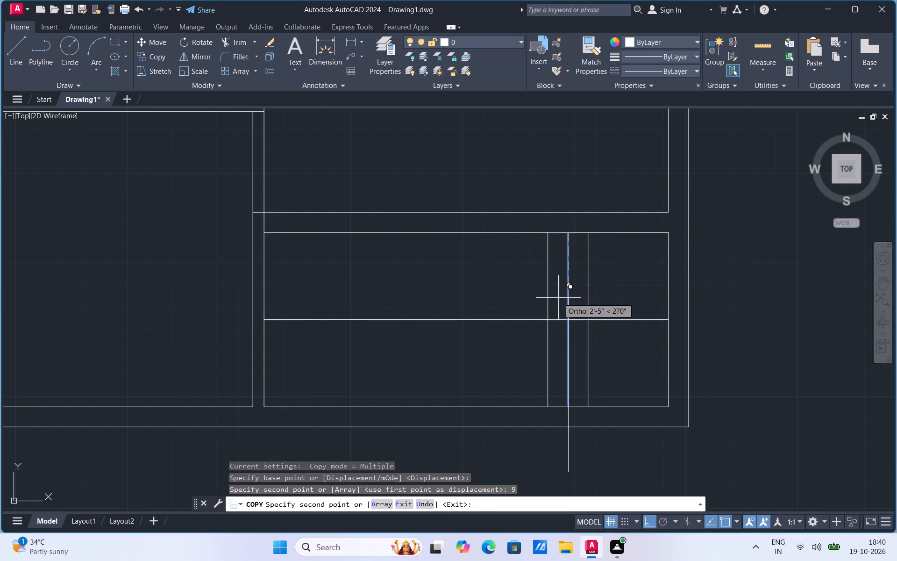
Copy the third vertical line 9" to the left to add a fourth line.
{"action": "left_click", "coordinate": [549, 278]}
{"action": "right_click", "coordinate": [549, 278]}
{"action": "left_click", "coordinate": [585, 347]}
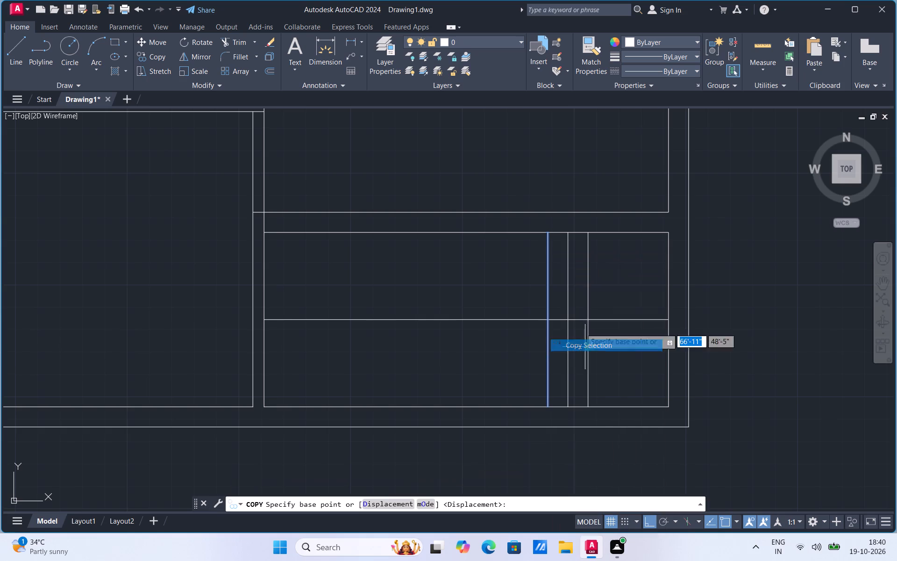
{"action": "left_click", "coordinate": [548, 234]}
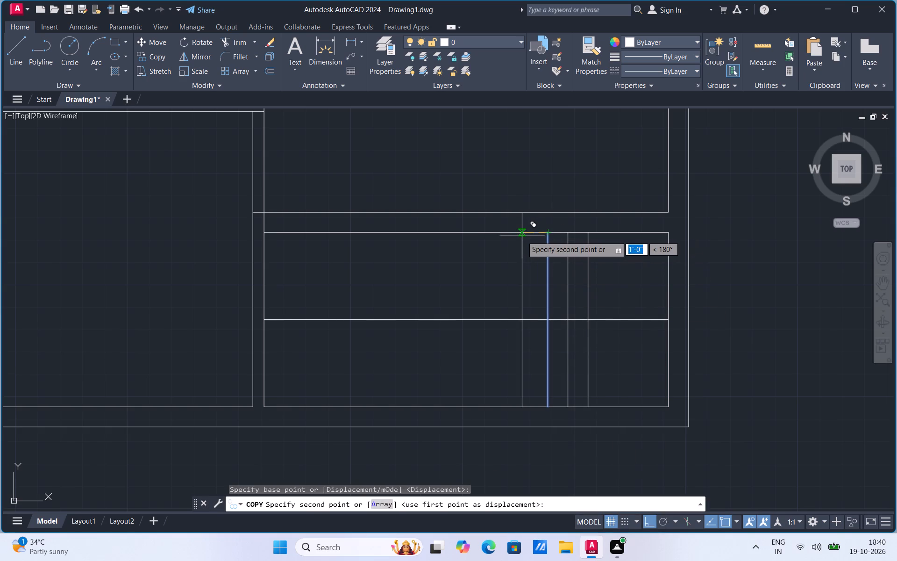
{"action": "key", "text": "9"}
{"action": "key", "text": "Return"}
{"action": "key", "text": "Escape"}
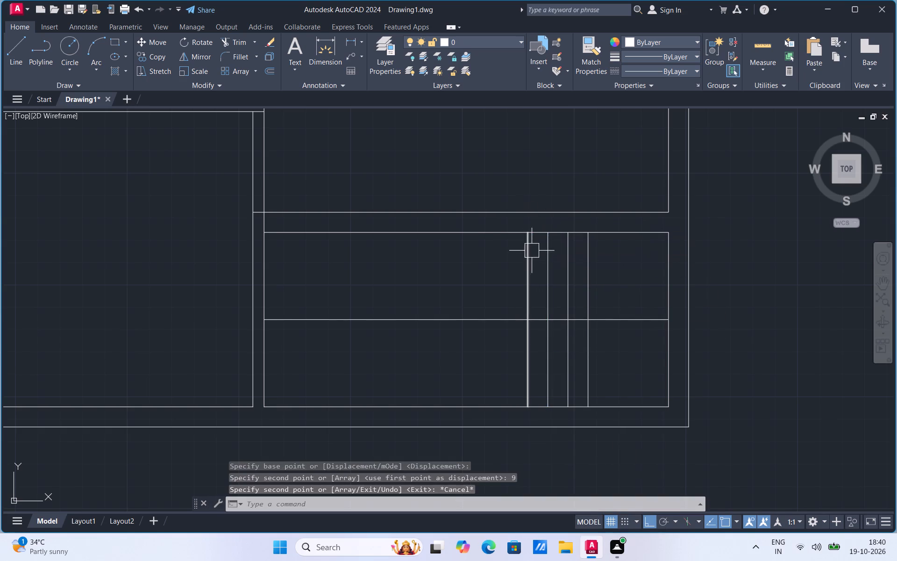
Copy the fourth vertical stair line 9" to the left to add a fifth line.
{"action": "left_click", "coordinate": [526, 264]}
{"action": "right_click", "coordinate": [526, 264]}
{"action": "left_click", "coordinate": [576, 345]}
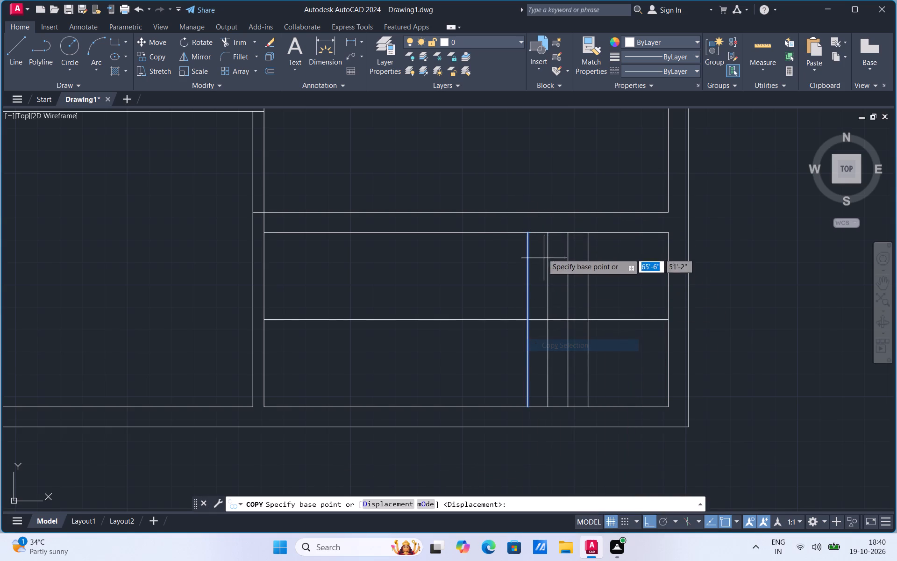
{"action": "left_click", "coordinate": [529, 233]}
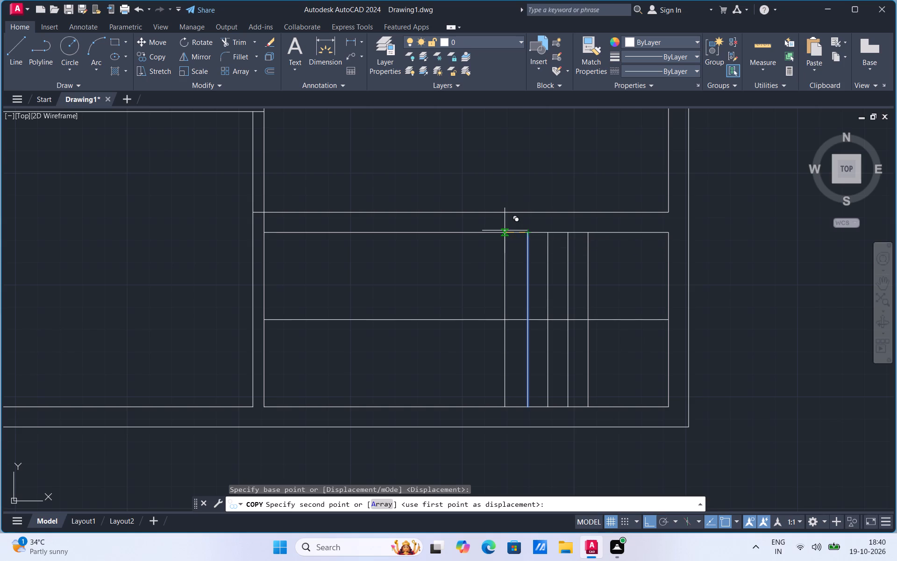
{"action": "key", "text": "9"}
{"action": "key", "text": "Return"}
{"action": "key", "text": "Escape"}
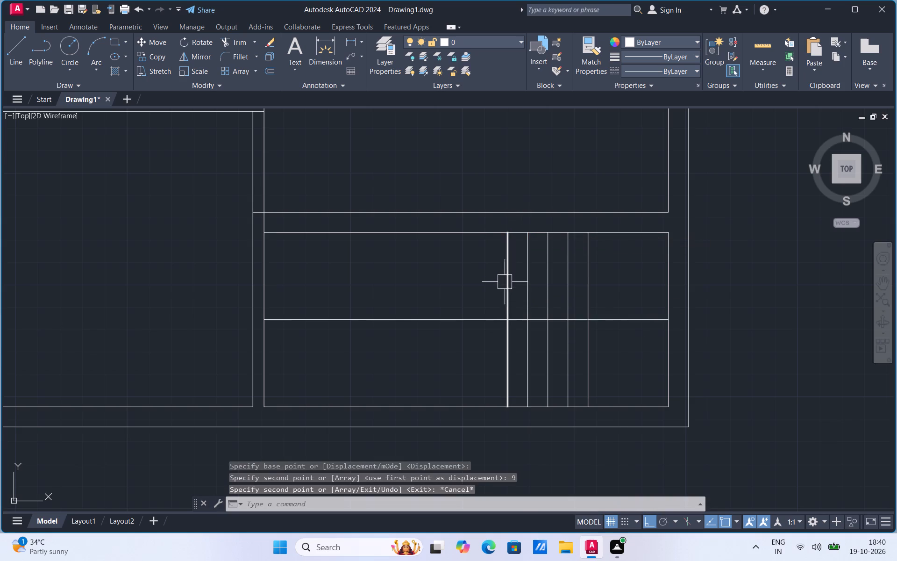
Copy the fifth vertical stair line 9" to the left to add a sixth line.
{"action": "left_click", "coordinate": [505, 280]}
{"action": "right_click", "coordinate": [505, 280]}
{"action": "left_click", "coordinate": [544, 345]}
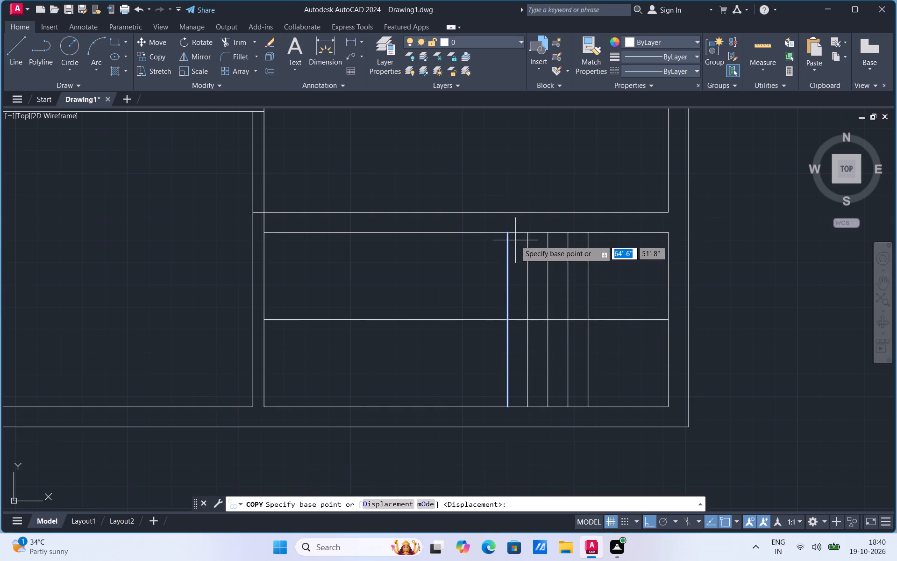
{"action": "left_click", "coordinate": [506, 234]}
{"action": "key", "text": "9"}
{"action": "key", "text": "Return"}
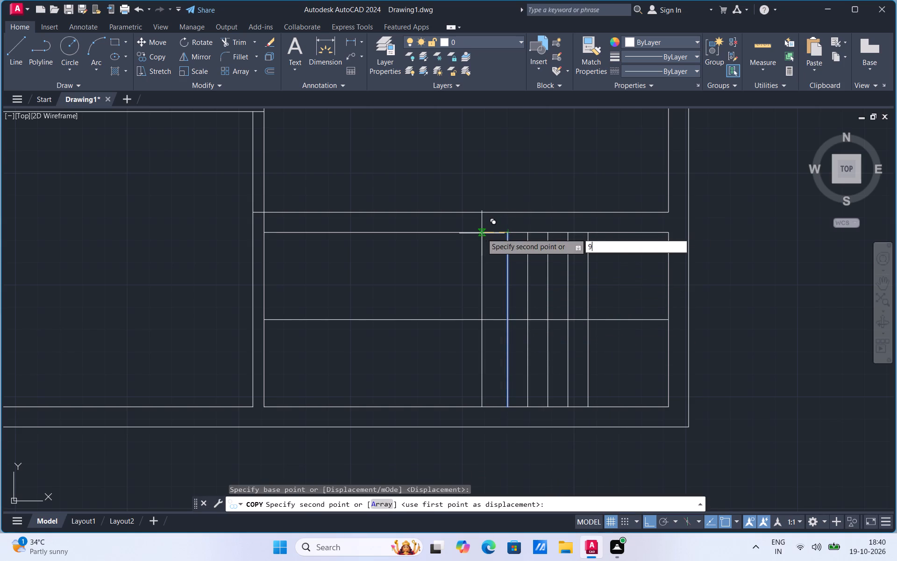
{"action": "key", "text": "Escape"}
Copy the sixth vertical stair line 9" to the left to add a seventh line.
{"action": "left_click", "coordinate": [483, 277]}
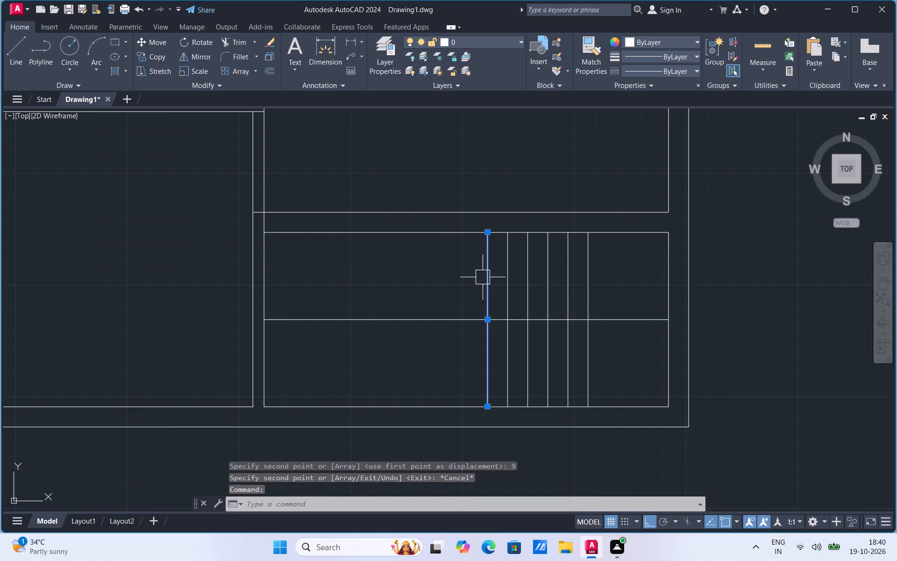
{"action": "right_click", "coordinate": [483, 277]}
{"action": "left_click", "coordinate": [516, 348]}
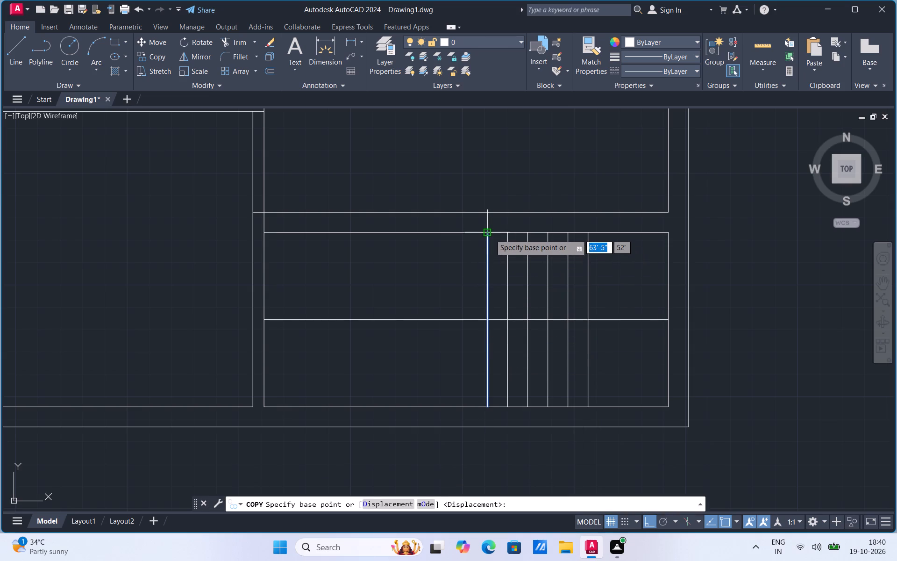
{"action": "left_click", "coordinate": [490, 234]}
{"action": "key", "text": "9"}
{"action": "key", "text": "Return"}
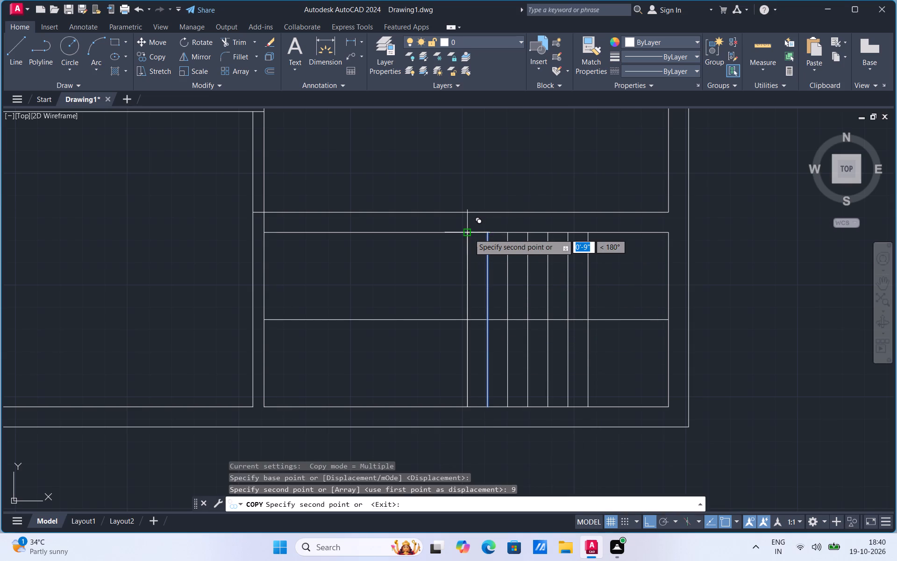
{"action": "key", "text": "Escape"}
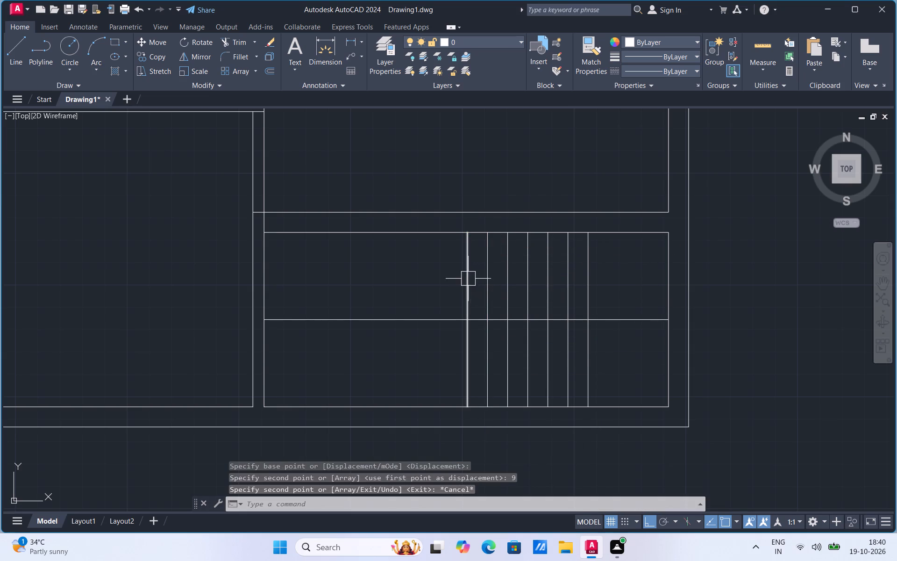
Copy the seventh vertical stair line 9" to the left to add an eighth line.
{"action": "left_click", "coordinate": [467, 278]}
{"action": "right_click", "coordinate": [467, 278]}
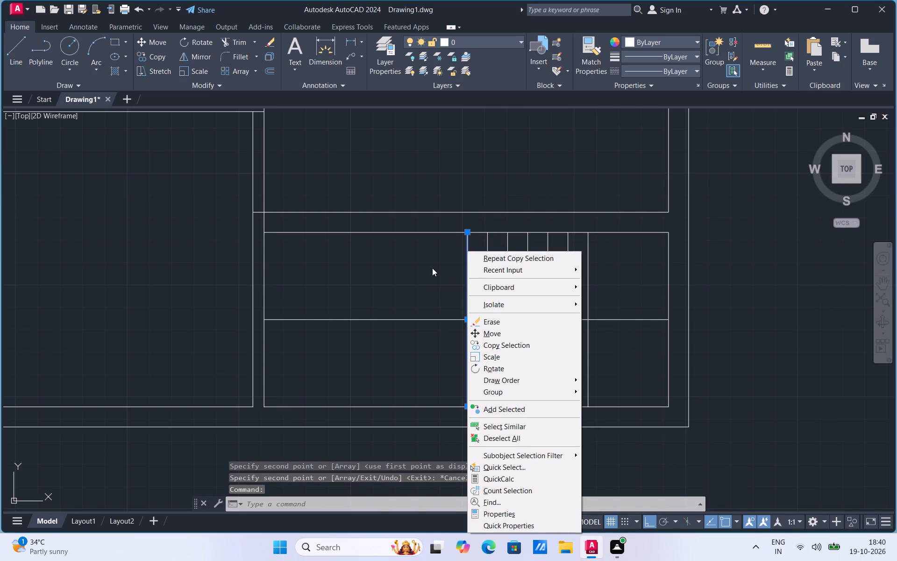
{"action": "left_click", "coordinate": [432, 268]}
{"action": "key", "text": "Escape"}
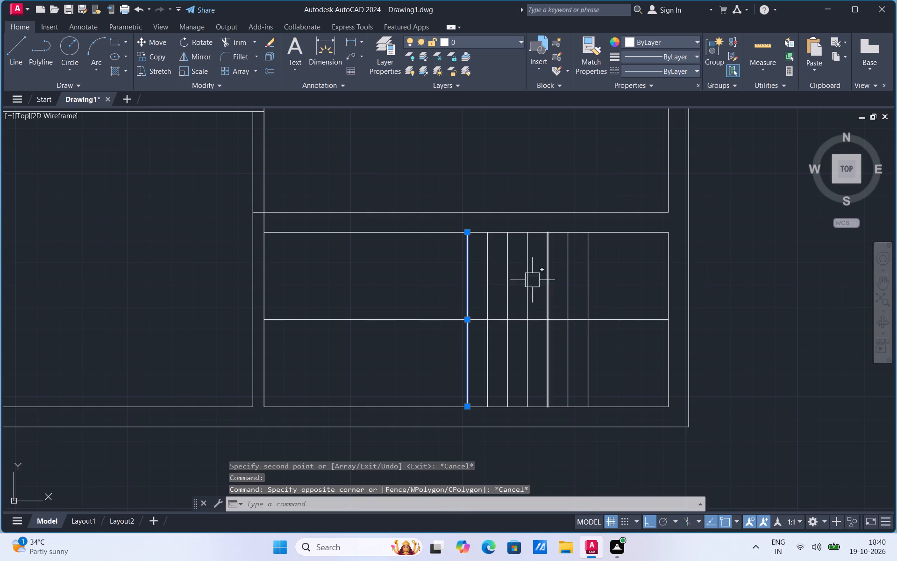
{"action": "right_click", "coordinate": [459, 275]}
{"action": "left_click", "coordinate": [490, 346]}
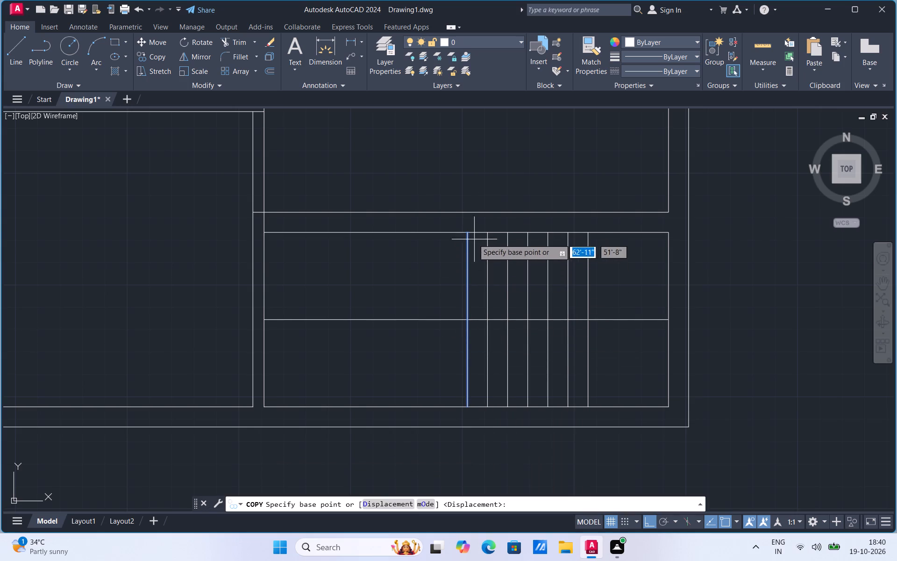
{"action": "left_click", "coordinate": [467, 231]}
{"action": "key", "text": "9"}
{"action": "key", "text": "Return"}
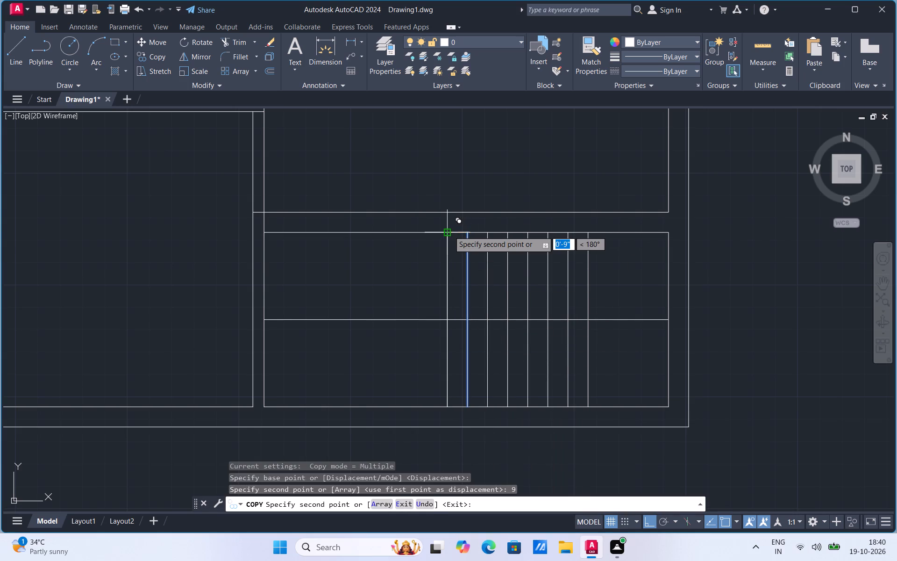
{"action": "left_click", "coordinate": [10, 58]}
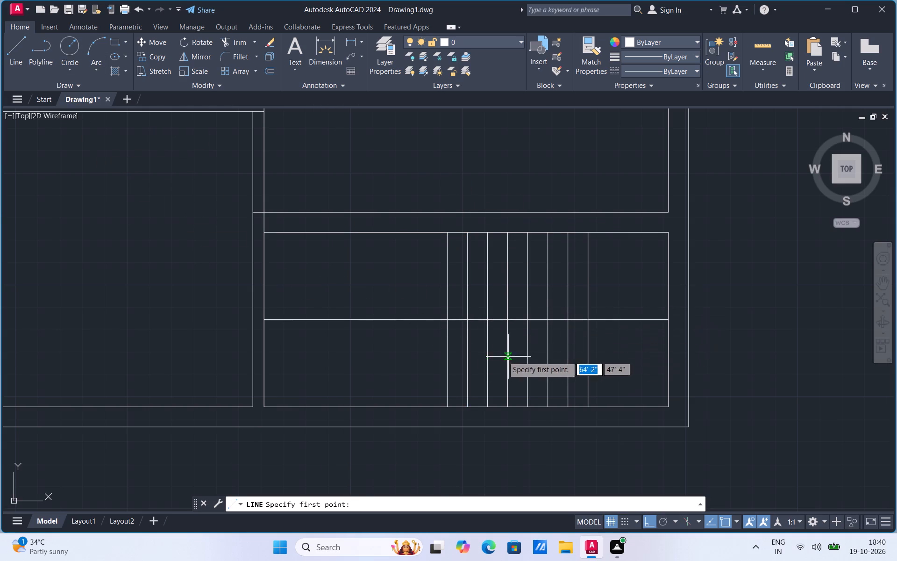
{"action": "key", "text": "Escape"}
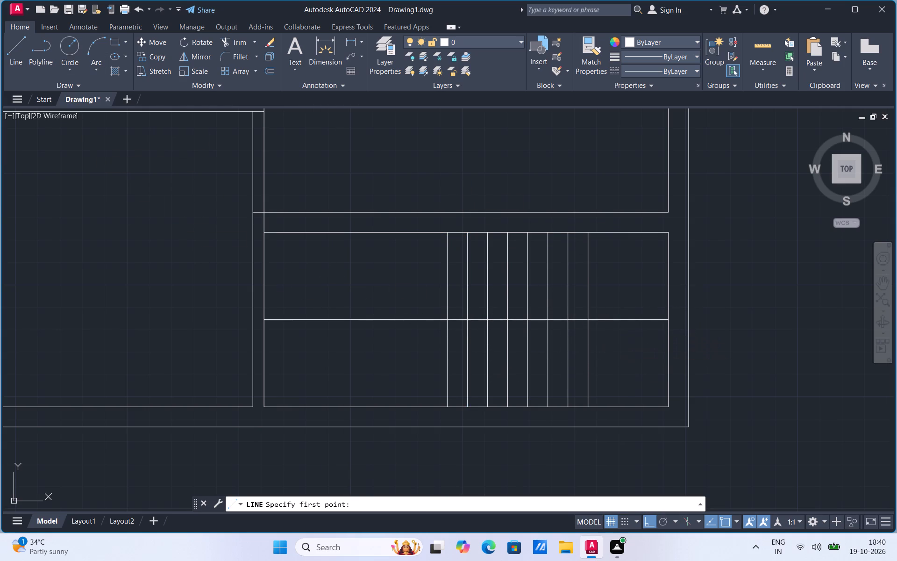
Trim the horizontal middle line between the first vertical stair line and the right wall.
{"action": "left_click", "coordinate": [237, 46]}
{"action": "left_click", "coordinate": [631, 320]}
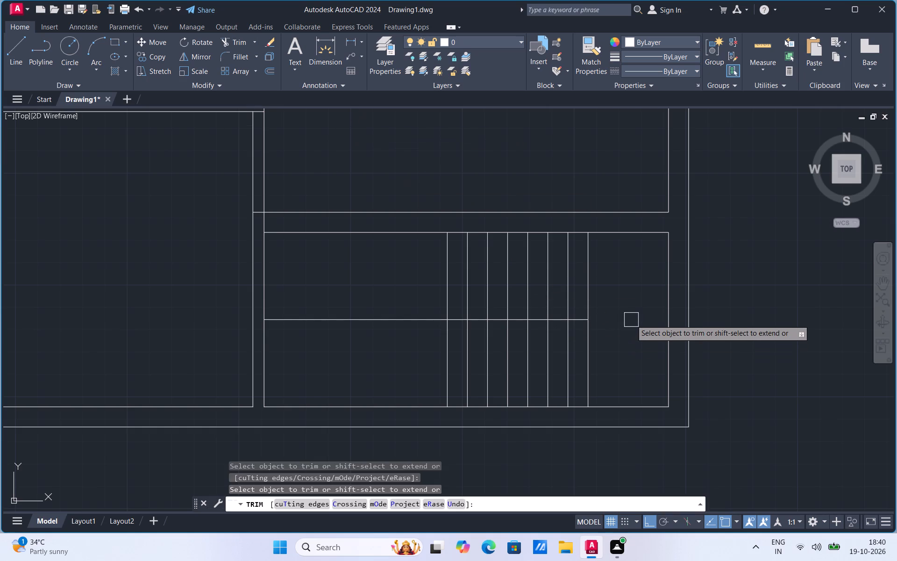
{"action": "key", "text": "Escape"}
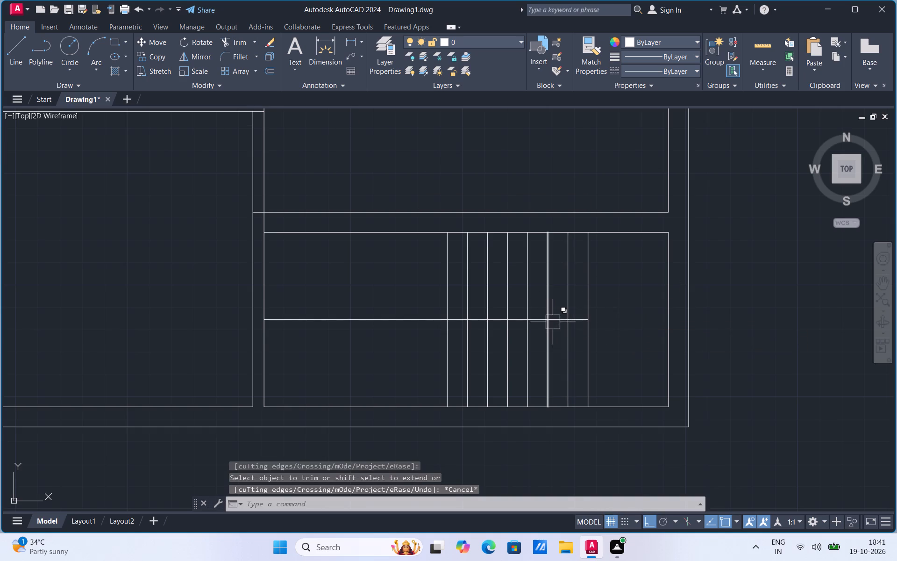
Copy the trimmed horizontal middle line 2" upward from its right endpoint.
{"action": "scroll", "coordinate": [553, 322], "scroll_direction": "up", "scroll_amount": 2}
{"action": "left_click", "coordinate": [554, 315]}
{"action": "right_click", "coordinate": [554, 315]}
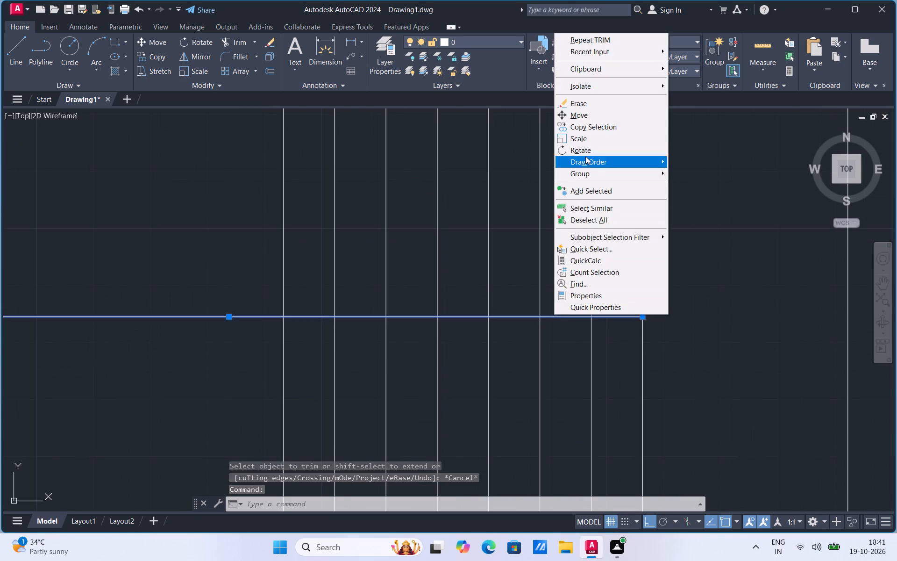
{"action": "left_click", "coordinate": [591, 129]}
{"action": "left_click", "coordinate": [641, 317]}
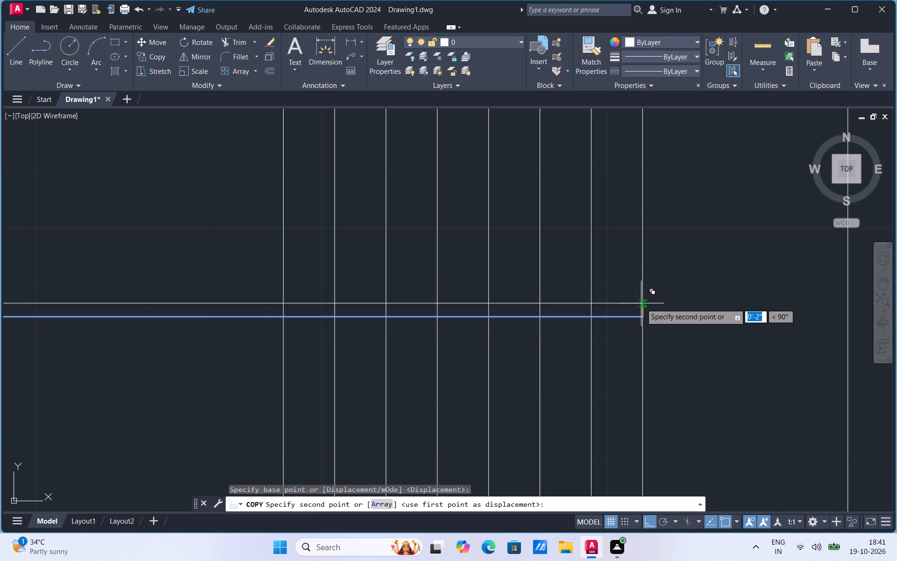
{"action": "key", "text": "1"}
{"action": "key", "text": "Return"}
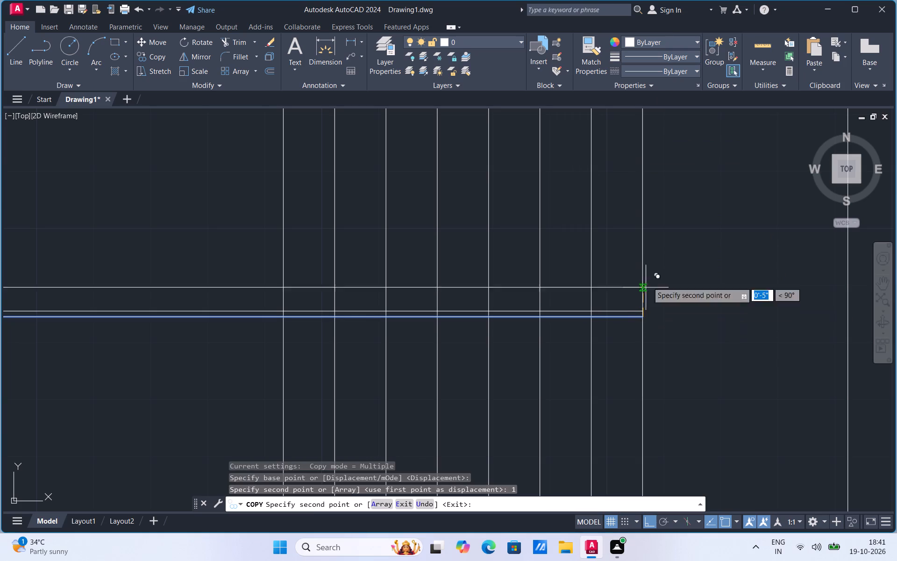
{"action": "key", "text": "ctrl+z"}
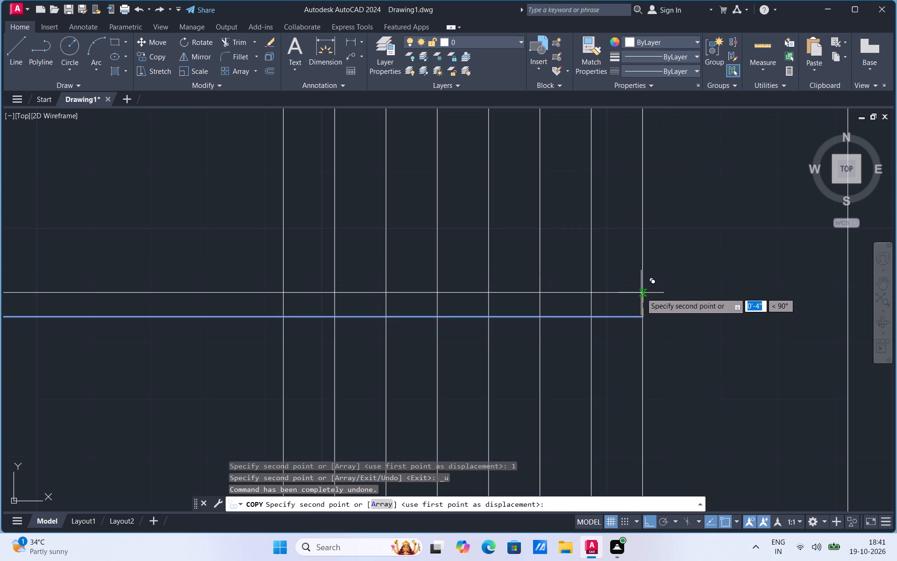
{"action": "key", "text": "2"}
{"action": "key", "text": "Return"}
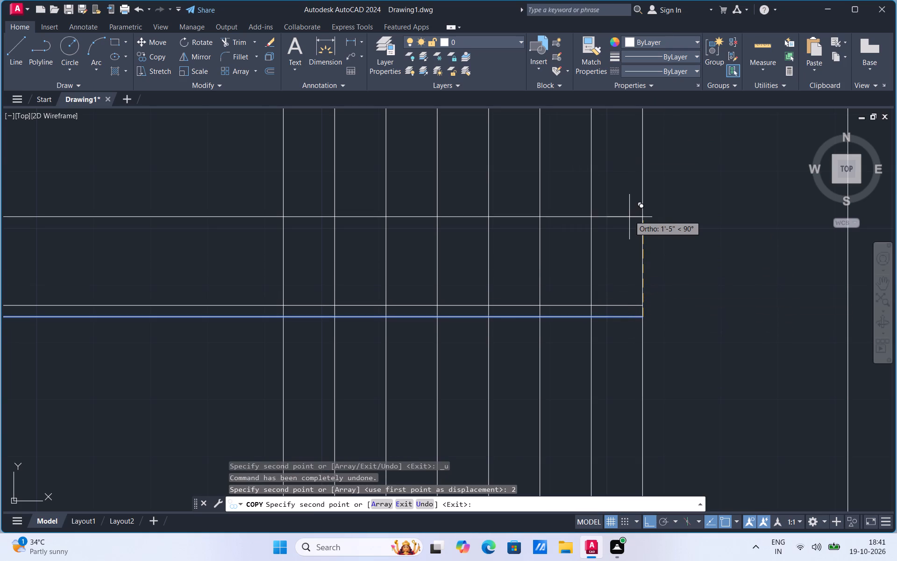
{"action": "key", "text": "Escape"}
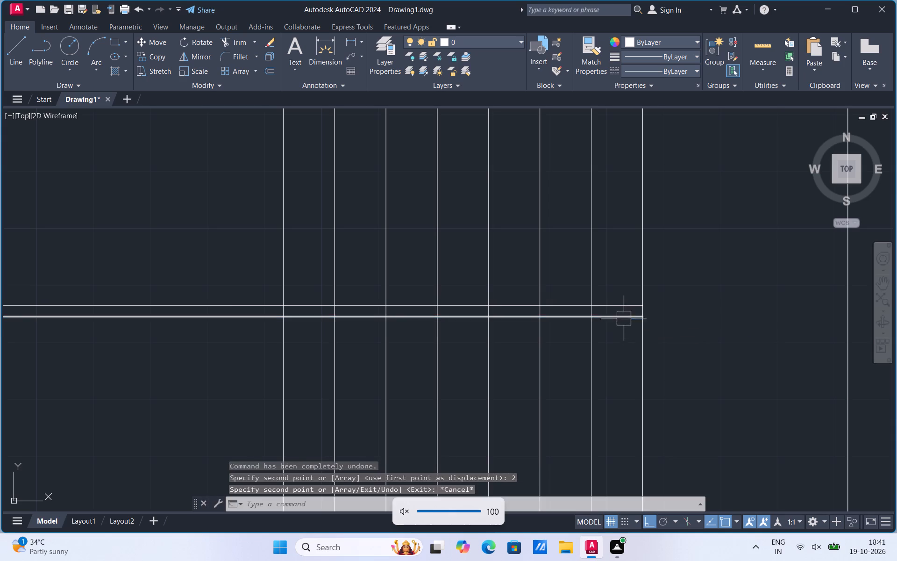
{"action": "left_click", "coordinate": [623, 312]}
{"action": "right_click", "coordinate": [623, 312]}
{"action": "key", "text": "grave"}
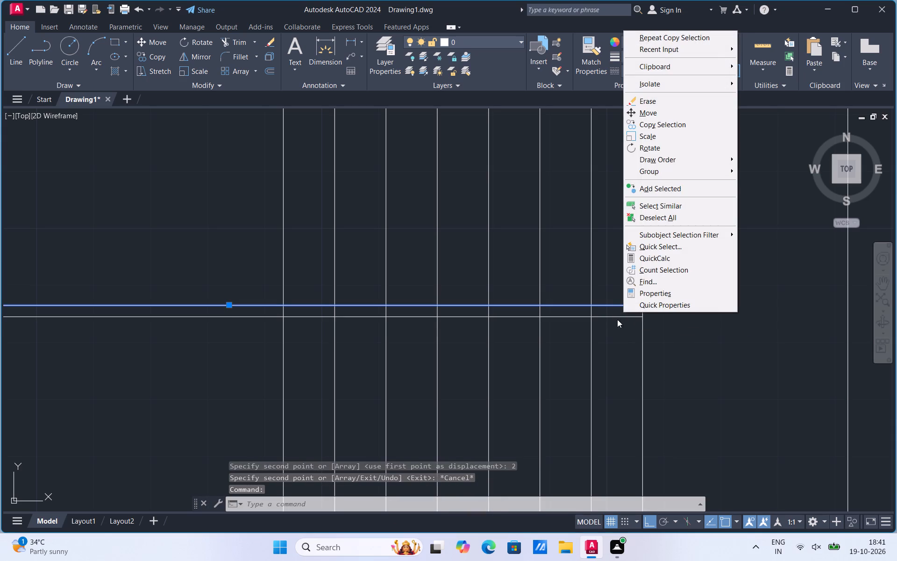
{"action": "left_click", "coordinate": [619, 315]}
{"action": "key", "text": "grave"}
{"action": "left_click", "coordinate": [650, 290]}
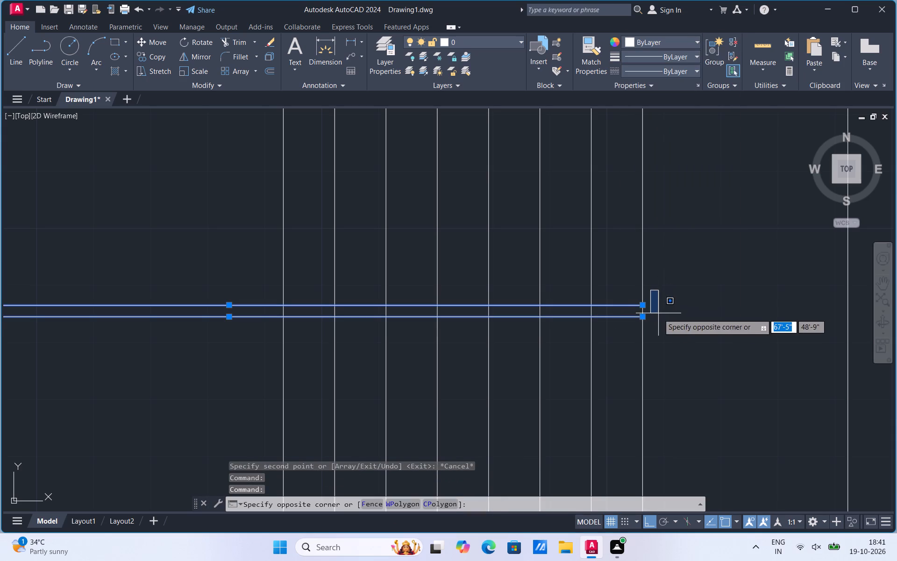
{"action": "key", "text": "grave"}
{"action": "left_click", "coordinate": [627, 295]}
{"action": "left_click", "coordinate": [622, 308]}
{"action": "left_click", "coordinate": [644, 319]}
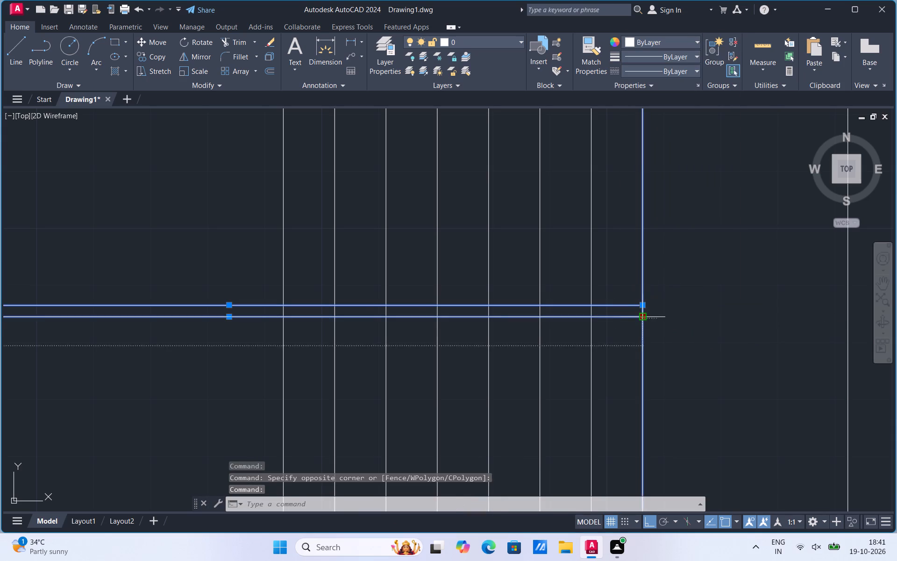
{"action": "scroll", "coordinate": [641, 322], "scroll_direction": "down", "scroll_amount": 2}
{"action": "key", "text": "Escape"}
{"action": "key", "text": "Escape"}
Copy the original horizontal middle line 2" downward from its right endpoint.
{"action": "scroll", "coordinate": [651, 332], "scroll_direction": "up", "scroll_amount": 1}
{"action": "left_click", "coordinate": [626, 315]}
{"action": "right_click", "coordinate": [626, 315]}
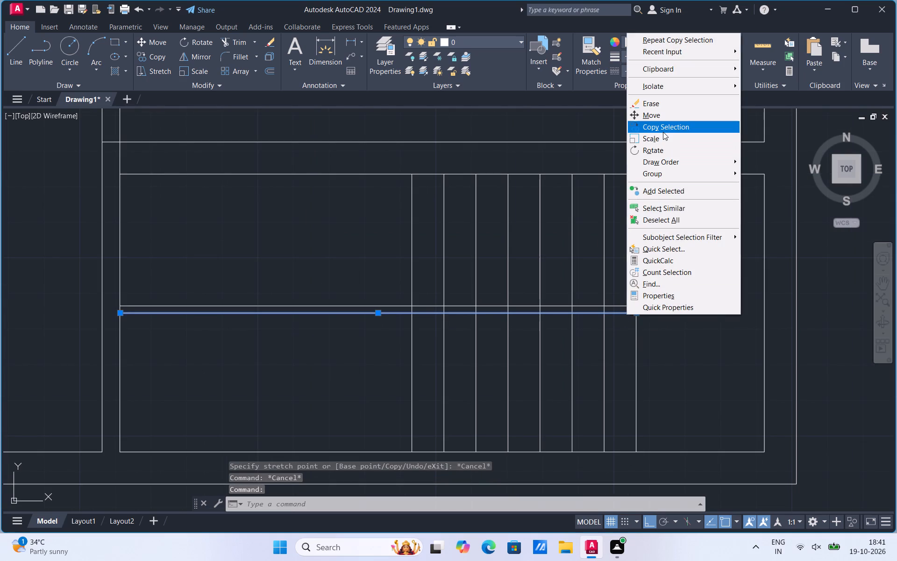
{"action": "left_click", "coordinate": [664, 129]}
{"action": "left_click", "coordinate": [638, 314]}
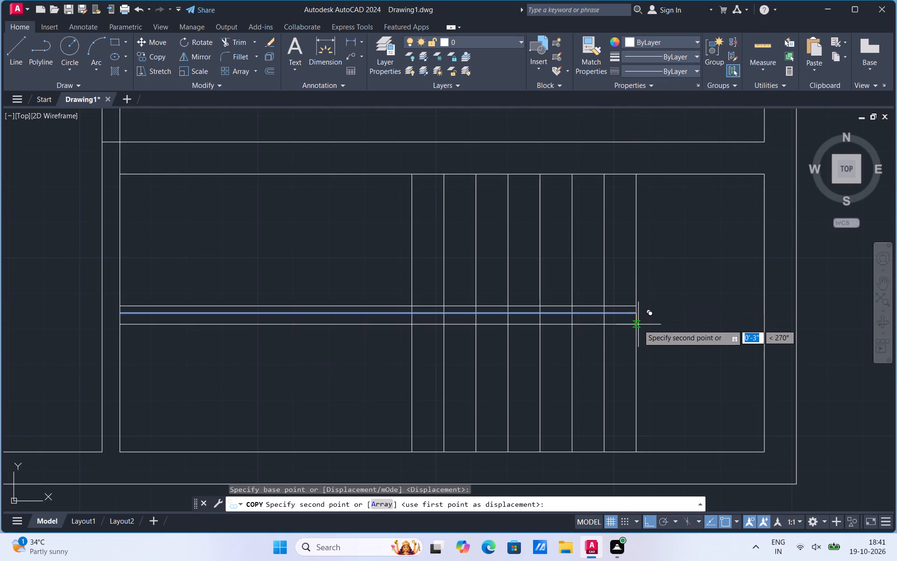
{"action": "key", "text": "2"}
{"action": "key", "text": "Return"}
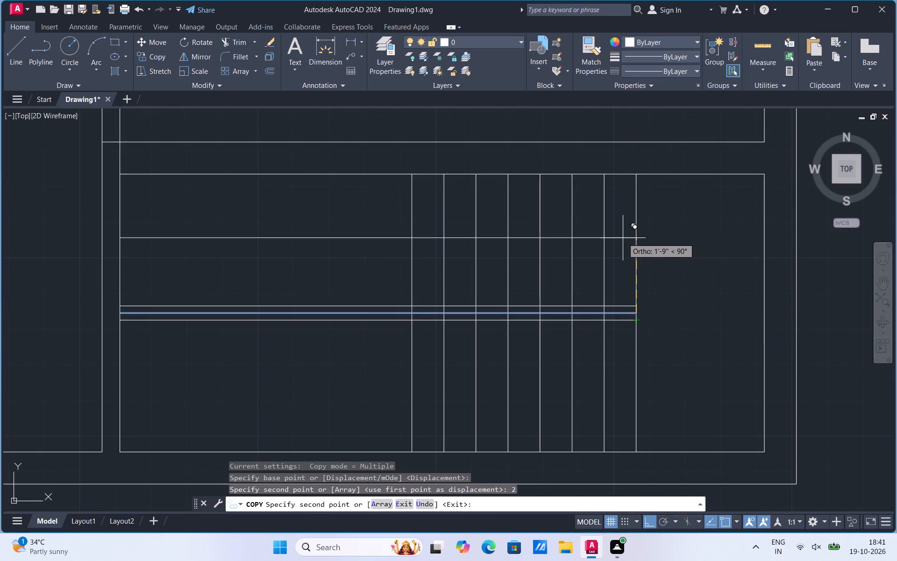
{"action": "key", "text": "Escape"}
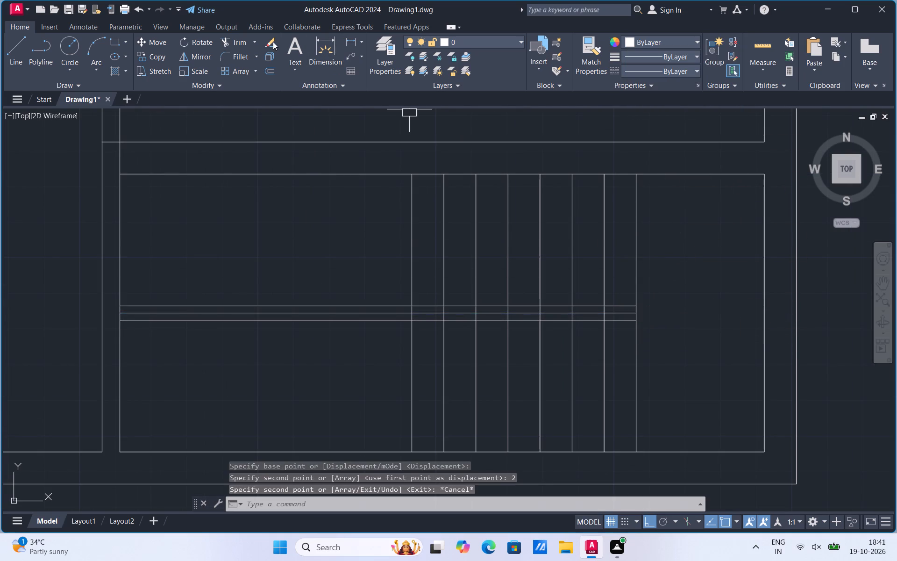
Trim the three horizontal middle lines where they run left of the leftmost vertical stair line.
{"action": "left_click", "coordinate": [247, 42]}
{"action": "left_click_drag", "start_coordinate": [322, 250], "coordinate": [331, 329]}
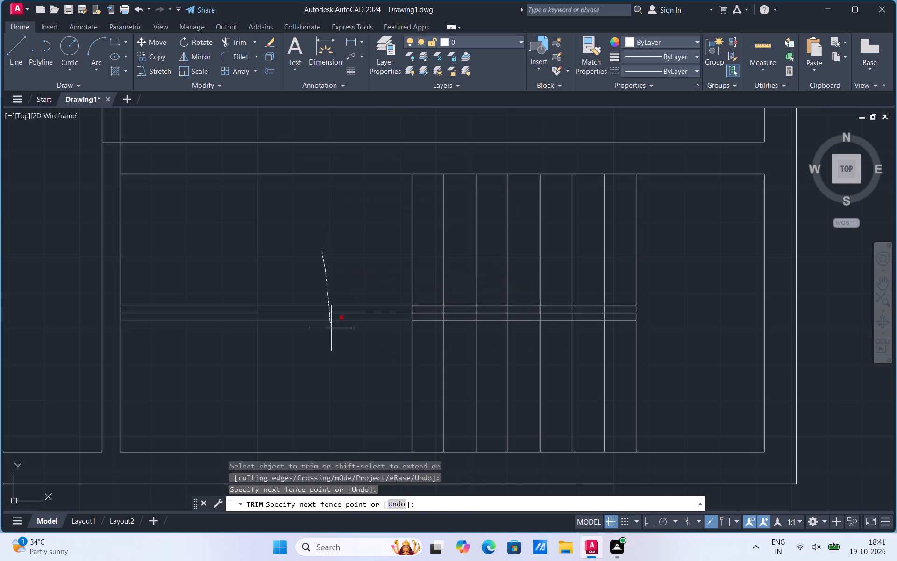
{"action": "left_click_drag", "start_coordinate": [331, 329], "coordinate": [331, 333]}
Trim the centre line across the first three treads and the second and third tread lines inside the stair divider.
{"action": "scroll", "coordinate": [440, 318], "scroll_direction": "up", "scroll_amount": 2}
{"action": "left_click", "coordinate": [428, 308]}
{"action": "left_click", "coordinate": [467, 305]}
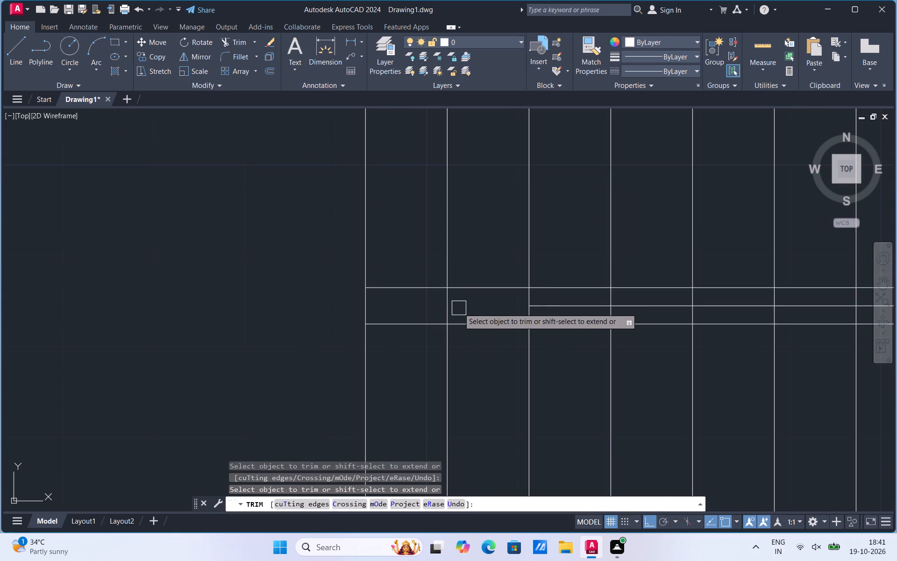
{"action": "left_click", "coordinate": [448, 306]}
{"action": "left_click", "coordinate": [534, 307]}
{"action": "left_click", "coordinate": [557, 303]}
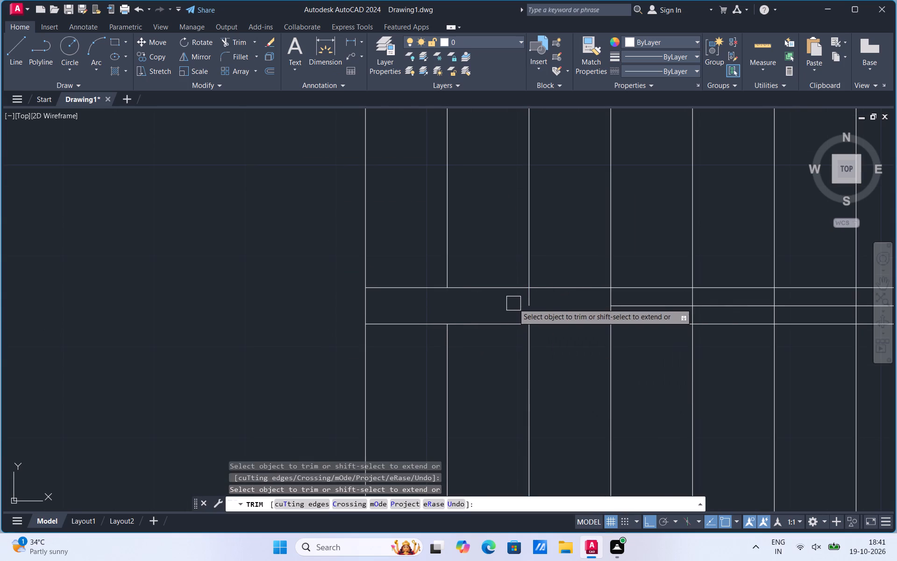
{"action": "left_click", "coordinate": [513, 303]}
{"action": "left_click", "coordinate": [536, 302]}
{"action": "scroll", "coordinate": [327, 315], "scroll_direction": "down", "scroll_amount": 1}
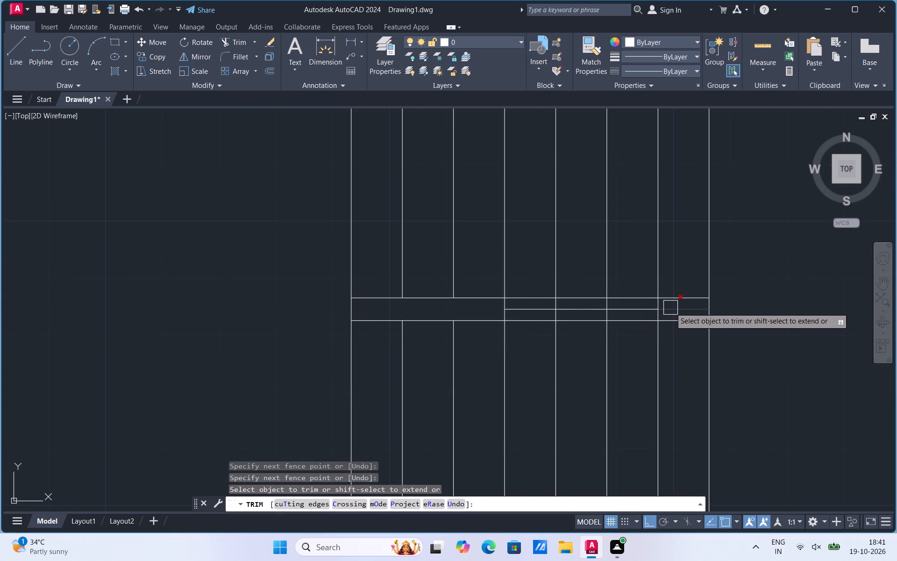
Trim the rest of the centre line and the remaining intermediate tread lines between the two stair divider lines.
{"action": "scroll", "coordinate": [670, 307], "scroll_direction": "up", "scroll_amount": 1}
{"action": "left_click", "coordinate": [670, 307]}
{"action": "left_click", "coordinate": [636, 308]}
{"action": "left_click_drag", "start_coordinate": [551, 309], "coordinate": [546, 310]}
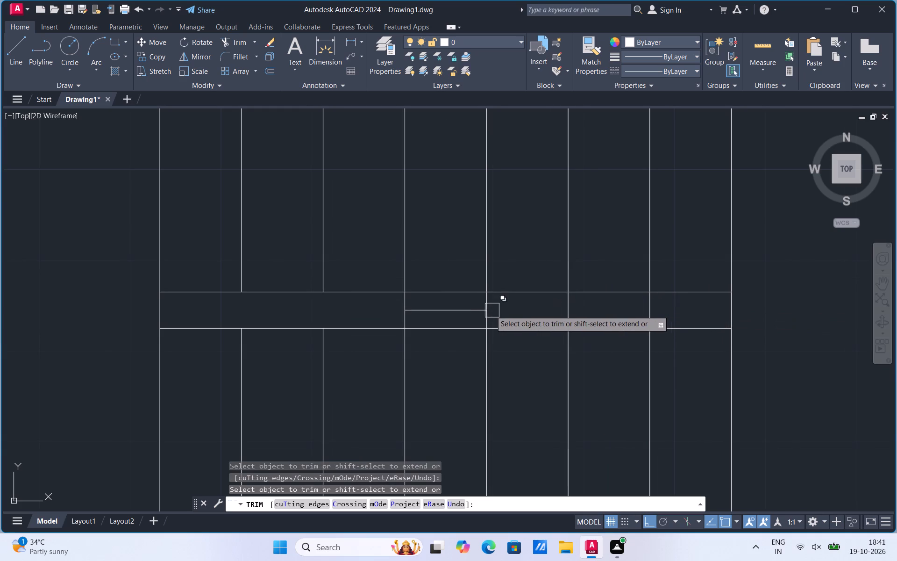
{"action": "left_click", "coordinate": [490, 310]}
{"action": "left_click", "coordinate": [462, 311]}
{"action": "left_click", "coordinate": [408, 312]}
{"action": "left_click", "coordinate": [487, 305]}
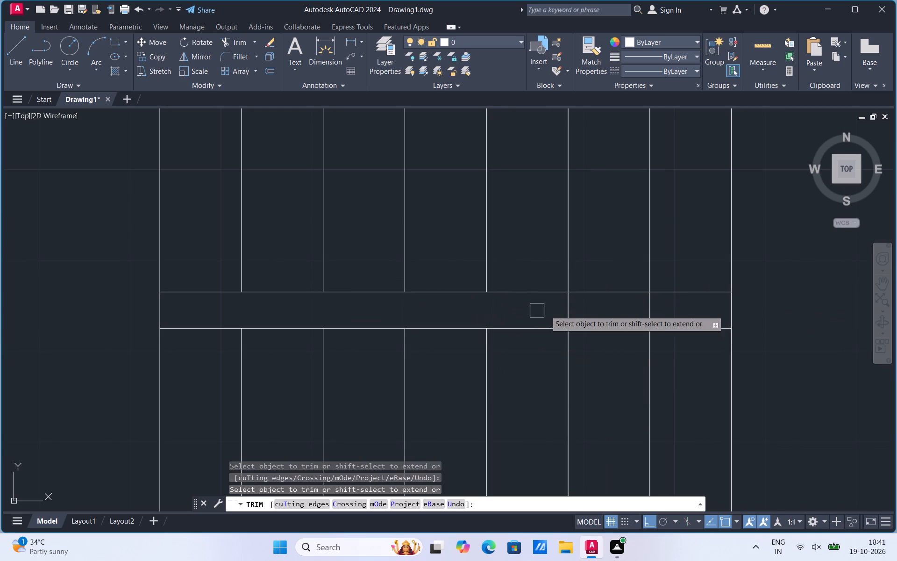
{"action": "left_click", "coordinate": [571, 309]}
{"action": "left_click", "coordinate": [664, 309]}
{"action": "left_click", "coordinate": [635, 311]}
{"action": "scroll", "coordinate": [586, 315], "scroll_direction": "down", "scroll_amount": 1}
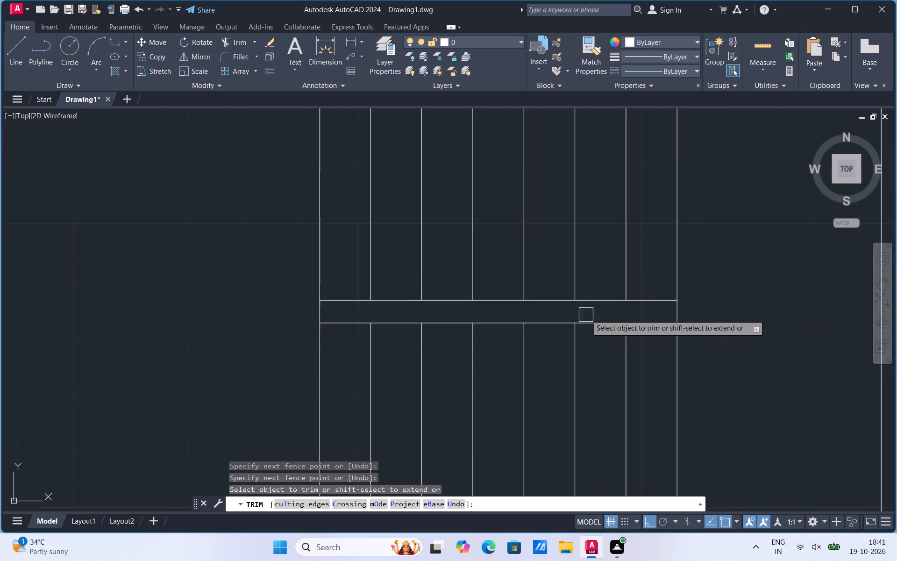
{"action": "scroll", "coordinate": [507, 374], "scroll_direction": "down", "scroll_amount": 2}
{"action": "scroll", "coordinate": [597, 373], "scroll_direction": "up", "scroll_amount": 1}
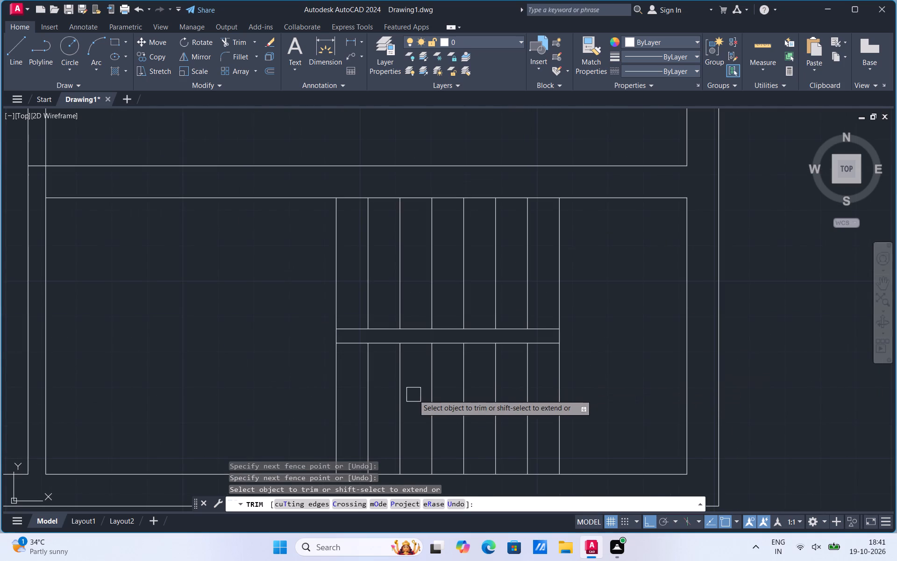
{"action": "key", "text": "Escape"}
Copy the leftmost vertical stair line 9" to the left.
{"action": "left_click", "coordinate": [337, 381]}
{"action": "right_click", "coordinate": [337, 381]}
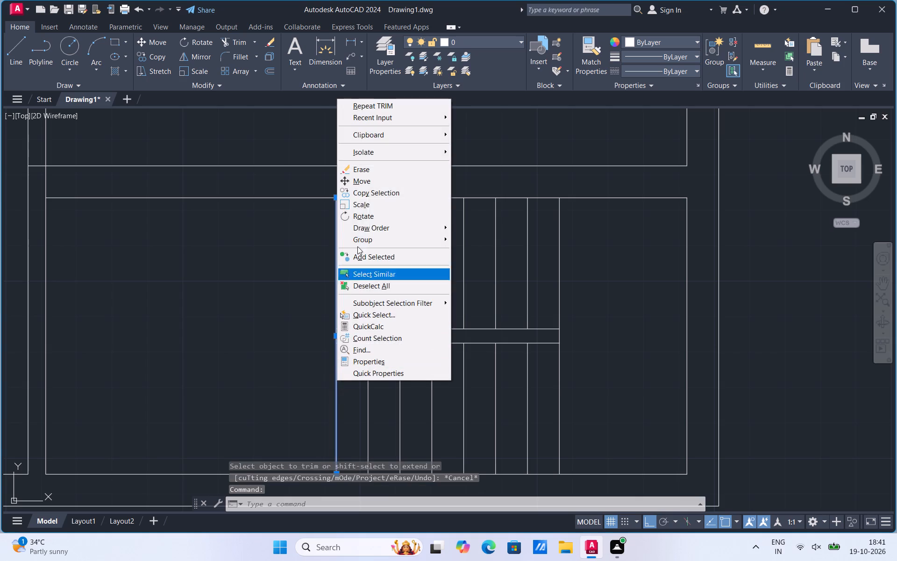
{"action": "left_click", "coordinate": [374, 193]}
{"action": "left_click", "coordinate": [334, 345]}
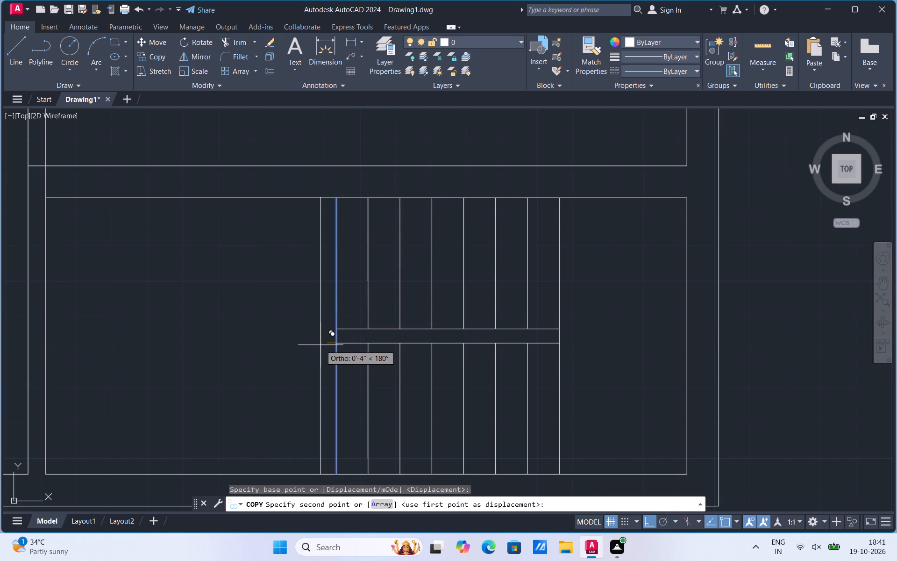
{"action": "key", "text": "6"}
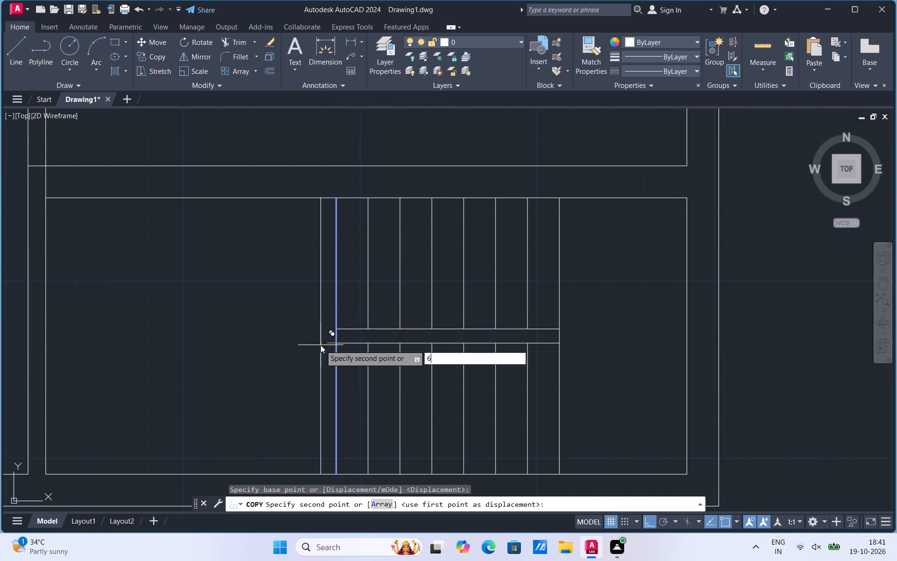
{"action": "key", "text": "BackSpace"}
{"action": "key", "text": "9"}
{"action": "key", "text": "Return"}
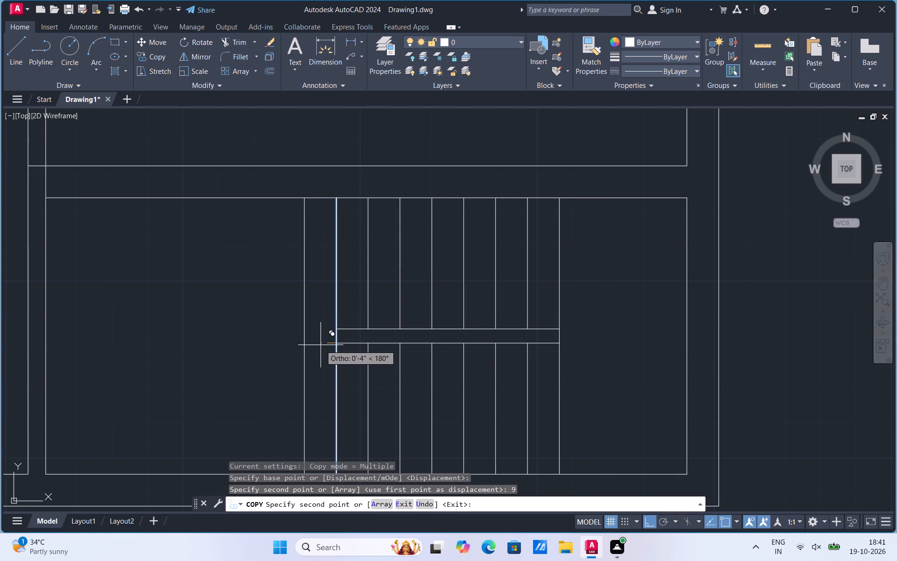
{"action": "key", "text": "Escape"}
Extend both horizontal divider lines left to the new leftmost stair line.
{"action": "type", "text": "ex"}
{"action": "left_click", "coordinate": [389, 381]}
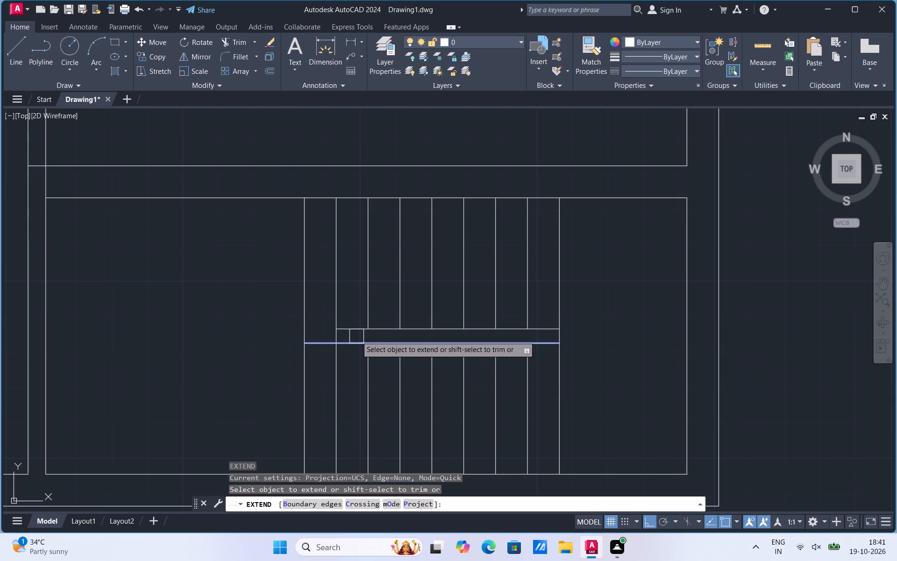
{"action": "left_click", "coordinate": [356, 332]}
{"action": "left_click", "coordinate": [344, 346]}
Trim the second stair line inside the divider and the leftmost stair line above the divider.
{"action": "left_click", "coordinate": [235, 44]}
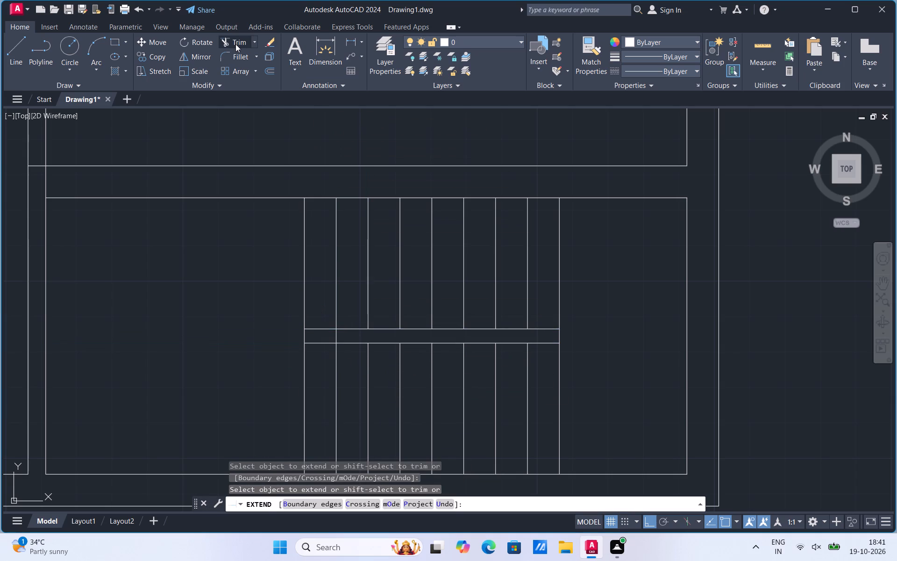
{"action": "scroll", "coordinate": [338, 334], "scroll_direction": "up", "scroll_amount": 2}
{"action": "left_click", "coordinate": [332, 340]}
{"action": "scroll", "coordinate": [332, 340], "scroll_direction": "down", "scroll_amount": 1}
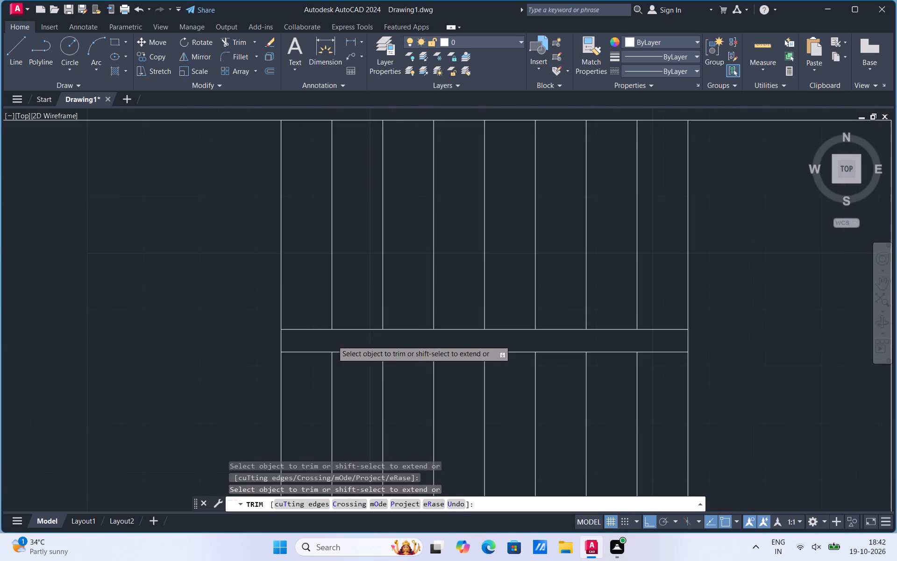
{"action": "left_click", "coordinate": [287, 291]}
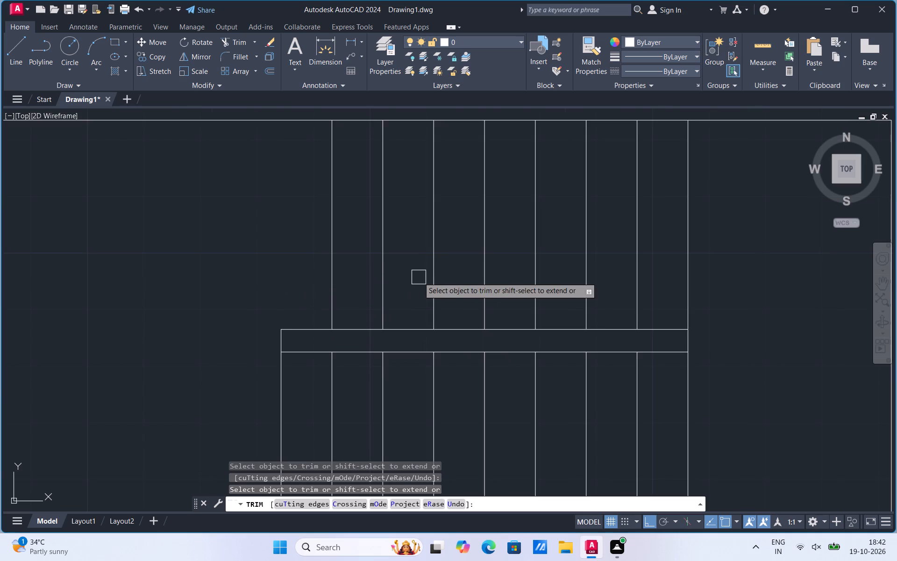
{"action": "scroll", "coordinate": [419, 277], "scroll_direction": "down", "scroll_amount": 2}
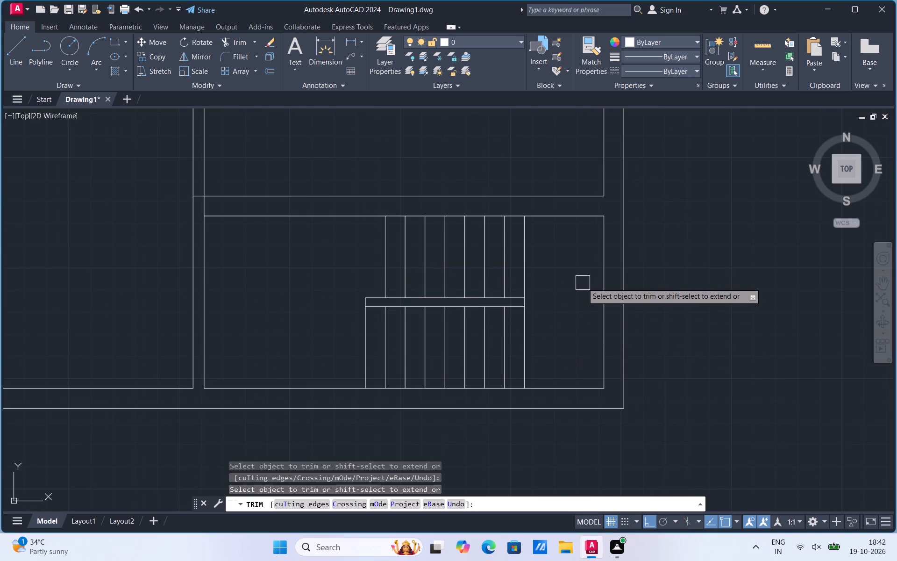
Draw a horizontal line from the midpoint of the divider's right end to the right wall of the stair room.
{"action": "left_click", "coordinate": [14, 60]}
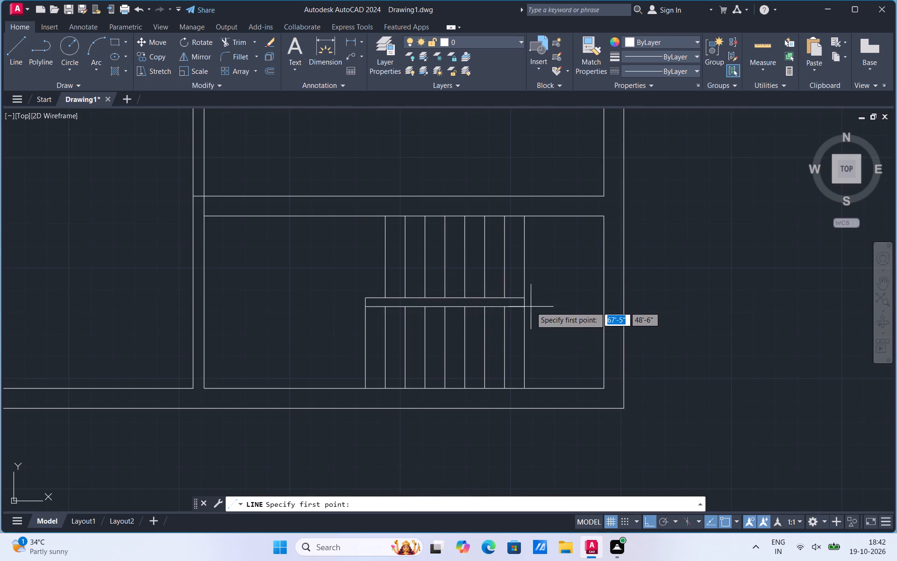
{"action": "scroll", "coordinate": [522, 296], "scroll_direction": "up", "scroll_amount": 2}
{"action": "left_click", "coordinate": [527, 312]}
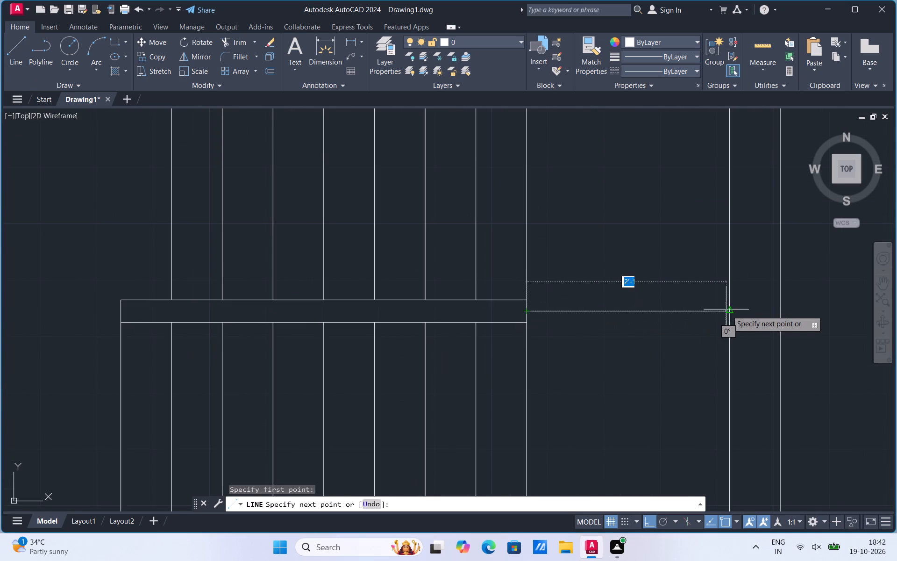
{"action": "left_click", "coordinate": [730, 315]}
{"action": "scroll", "coordinate": [518, 444], "scroll_direction": "down", "scroll_amount": 1}
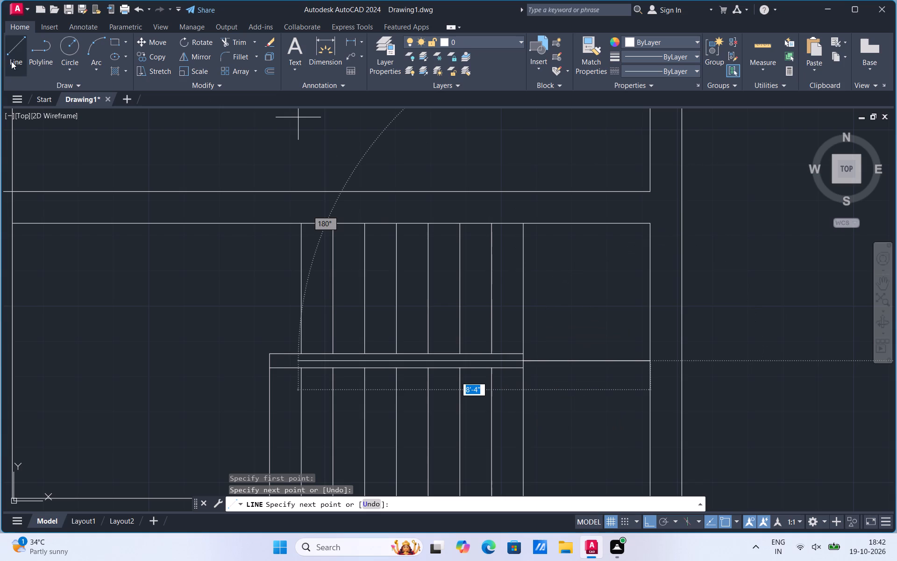
With Ortho off, draw a diagonal line from the divider's upper right corner to the stair room's upper right corner.
{"action": "left_click", "coordinate": [17, 54]}
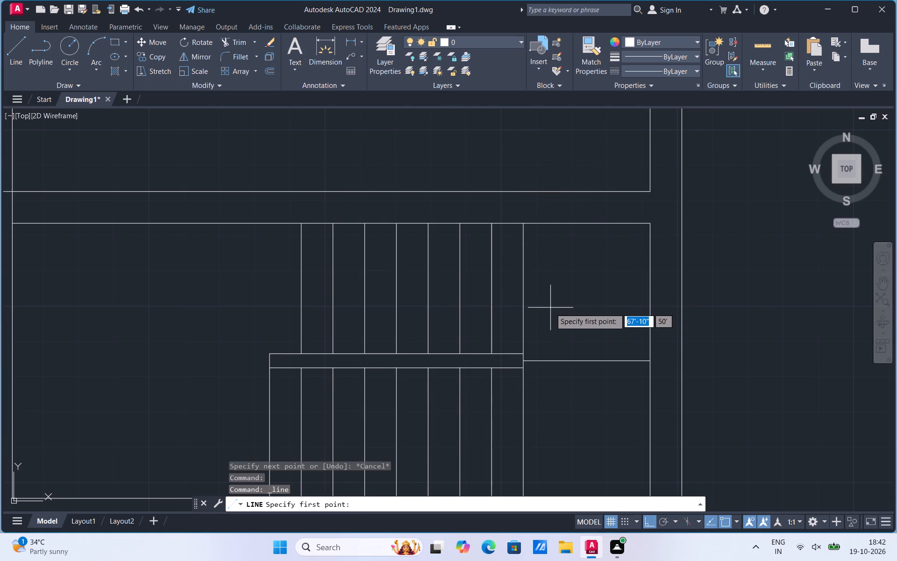
{"action": "scroll", "coordinate": [569, 324], "scroll_direction": "up", "scroll_amount": 1}
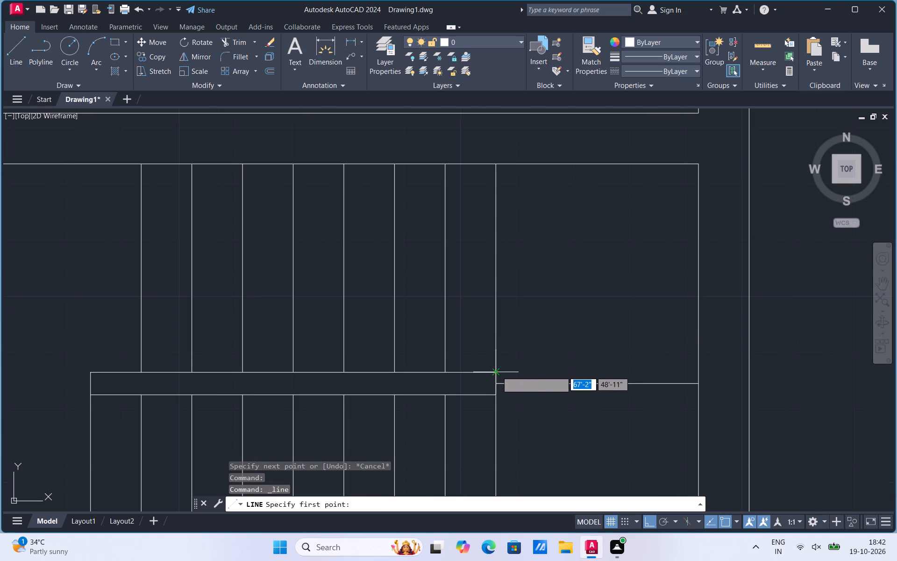
{"action": "left_click", "coordinate": [497, 371]}
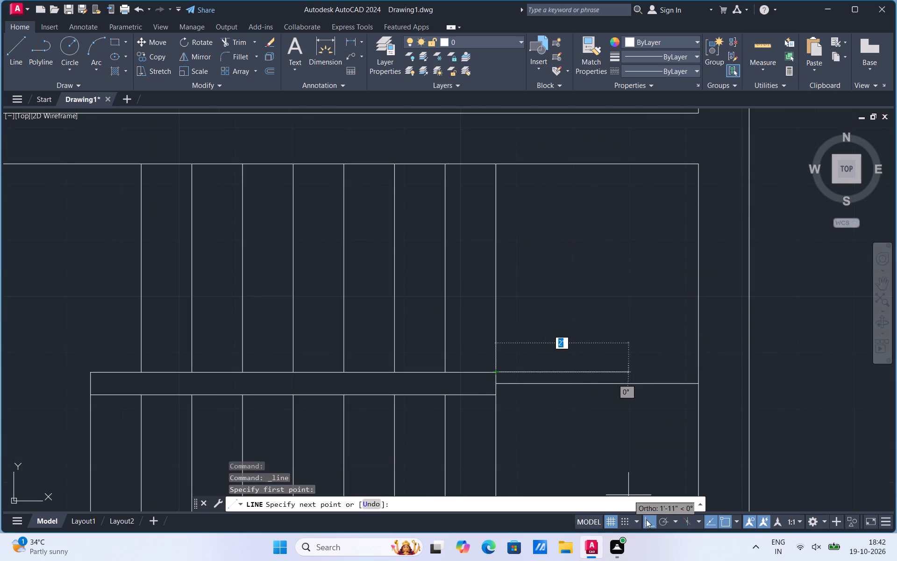
{"action": "left_click", "coordinate": [648, 520]}
{"action": "left_click", "coordinate": [697, 165]}
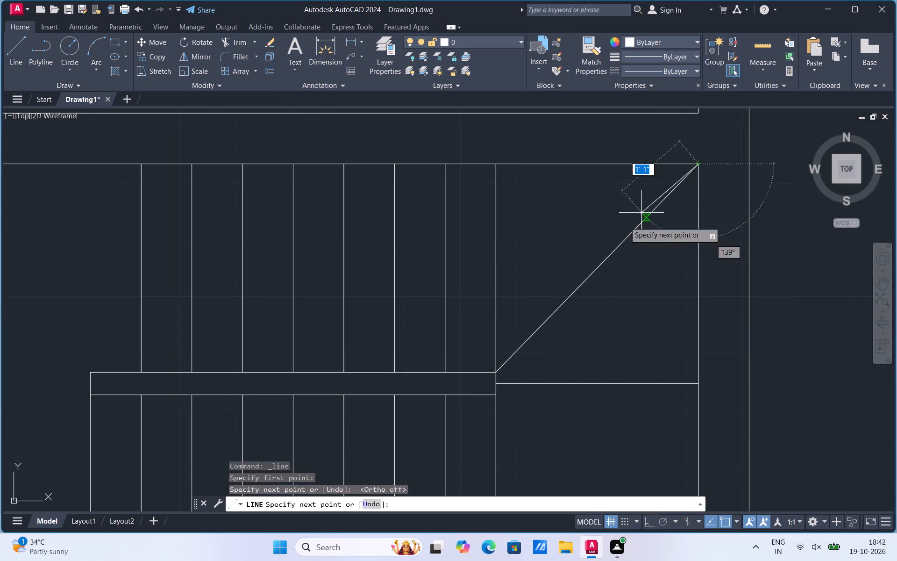
Draw a diagonal line from the divider's lower right corner to the stair room's lower right corner.
{"action": "left_click", "coordinate": [10, 47]}
{"action": "scroll", "coordinate": [392, 264], "scroll_direction": "down", "scroll_amount": 1}
{"action": "scroll", "coordinate": [461, 386], "scroll_direction": "up", "scroll_amount": 1}
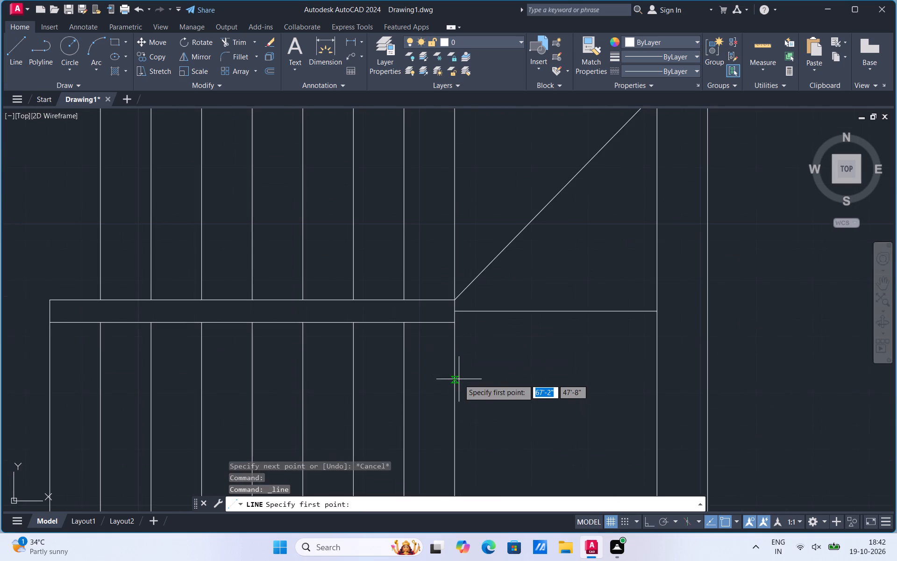
{"action": "left_click", "coordinate": [455, 323]}
{"action": "scroll", "coordinate": [455, 323], "scroll_direction": "down", "scroll_amount": 2}
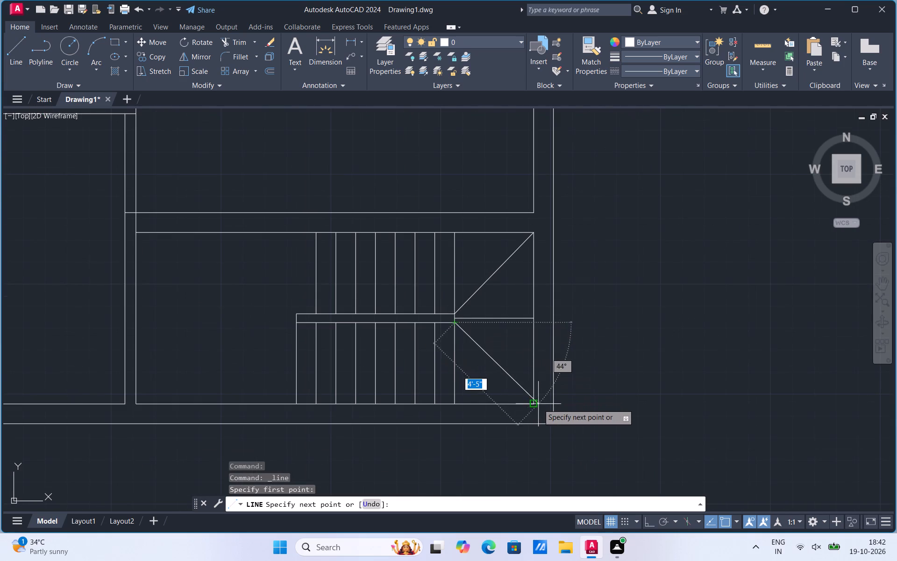
{"action": "left_click", "coordinate": [535, 405]}
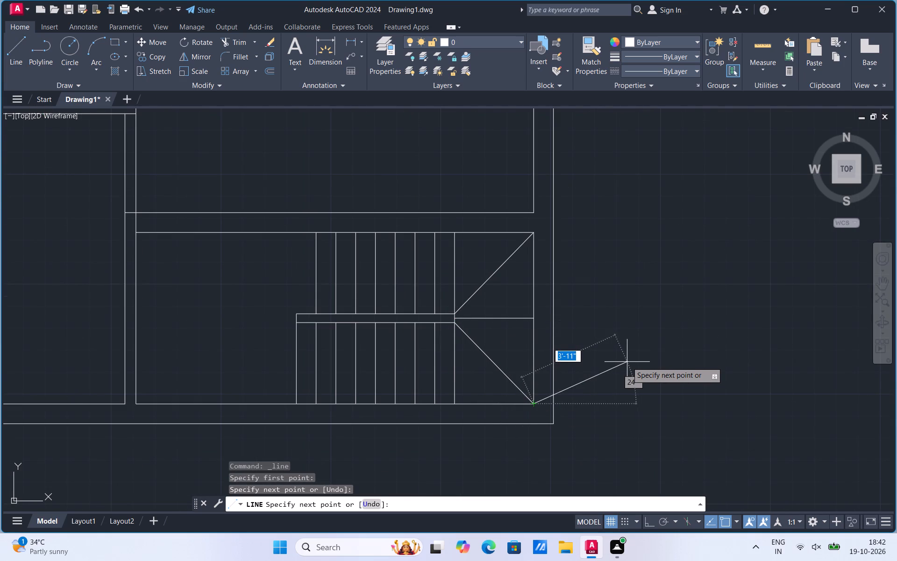
{"action": "key", "text": "Escape"}
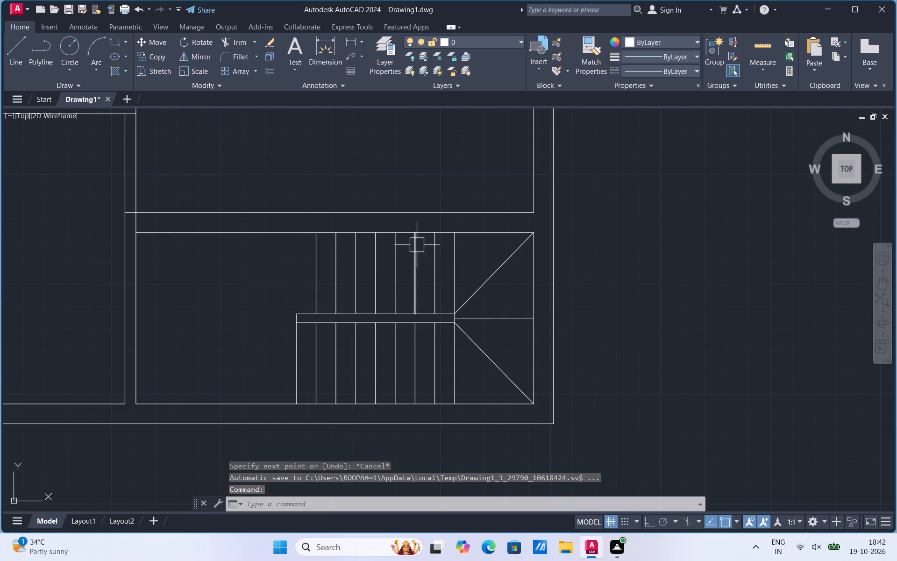
With Ortho on, draw a horizontal direction line about 7'-10" long through the middle of the upper stair flight, ending past the last tread line.
{"action": "left_click", "coordinate": [14, 53]}
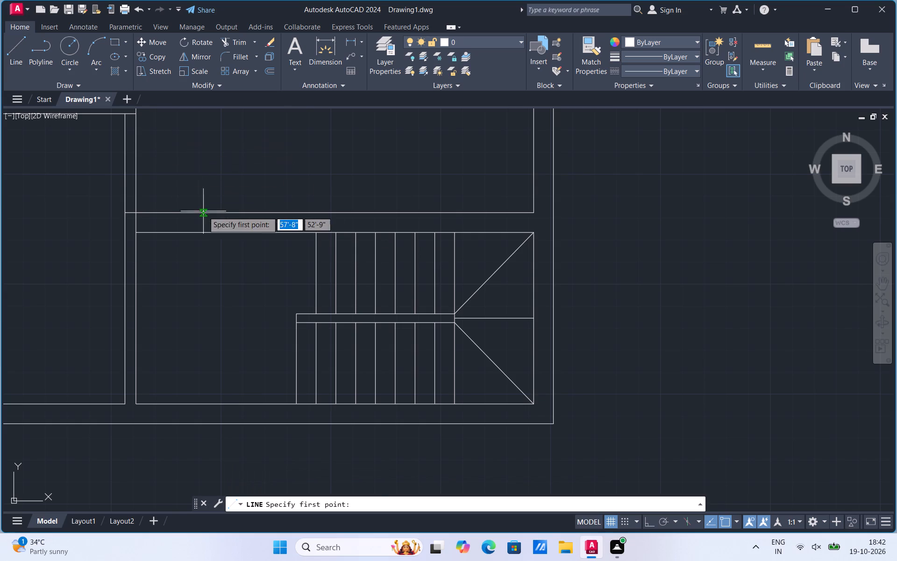
{"action": "scroll", "coordinate": [207, 217], "scroll_direction": "up", "scroll_amount": 1}
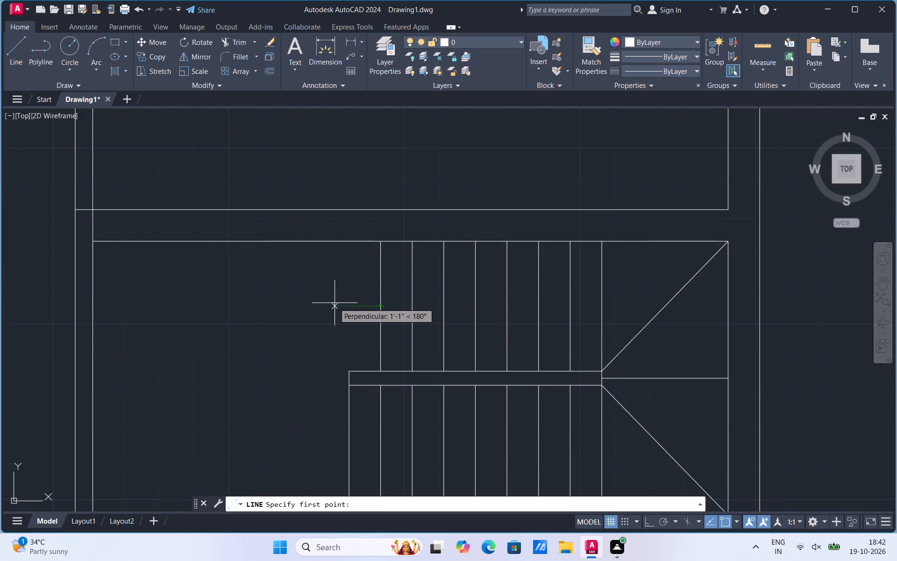
{"action": "left_click", "coordinate": [311, 306]}
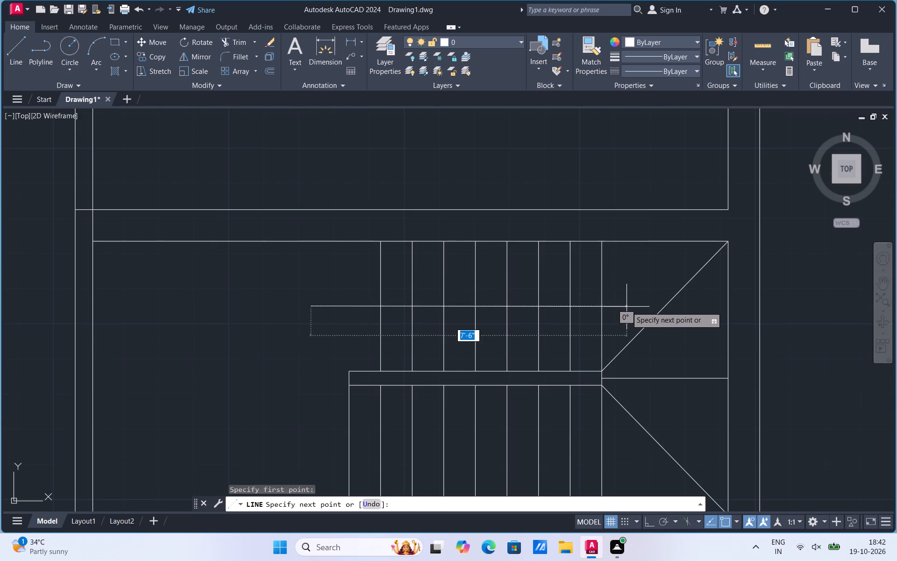
{"action": "left_click", "coordinate": [648, 522]}
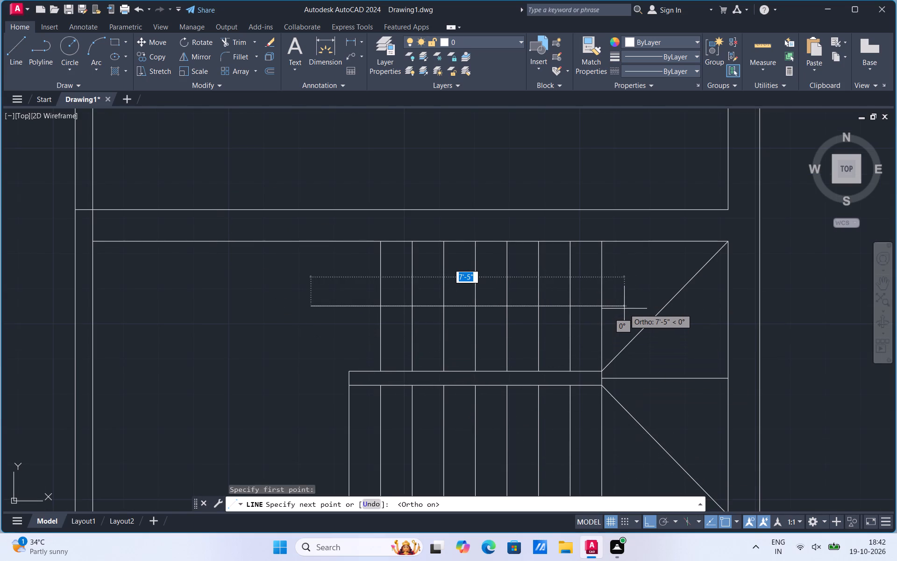
{"action": "scroll", "coordinate": [632, 307], "scroll_direction": "up", "scroll_amount": 2}
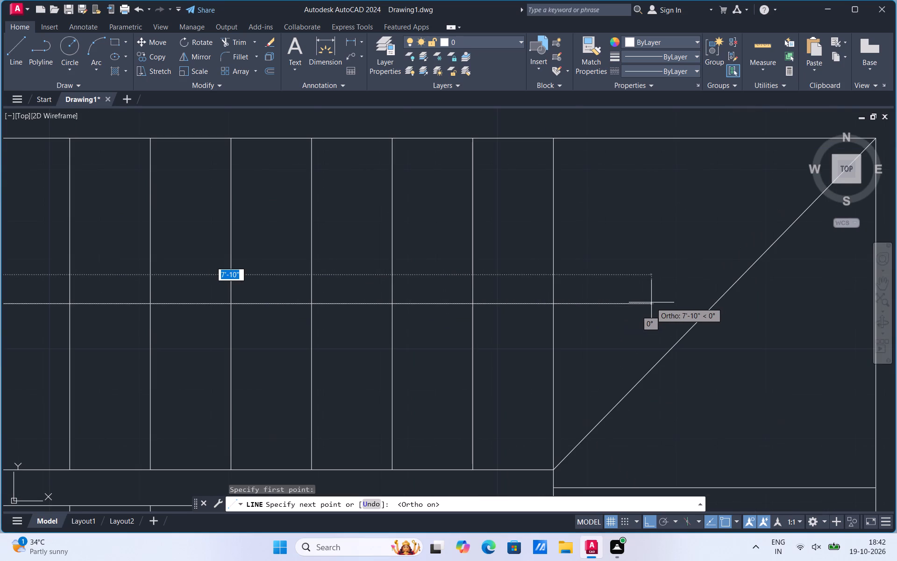
{"action": "left_click", "coordinate": [653, 302]}
With Ortho off, draw a closed triangular arrowhead at the right end of the stair direction line, with a vertical back edge.
{"action": "left_click", "coordinate": [647, 520]}
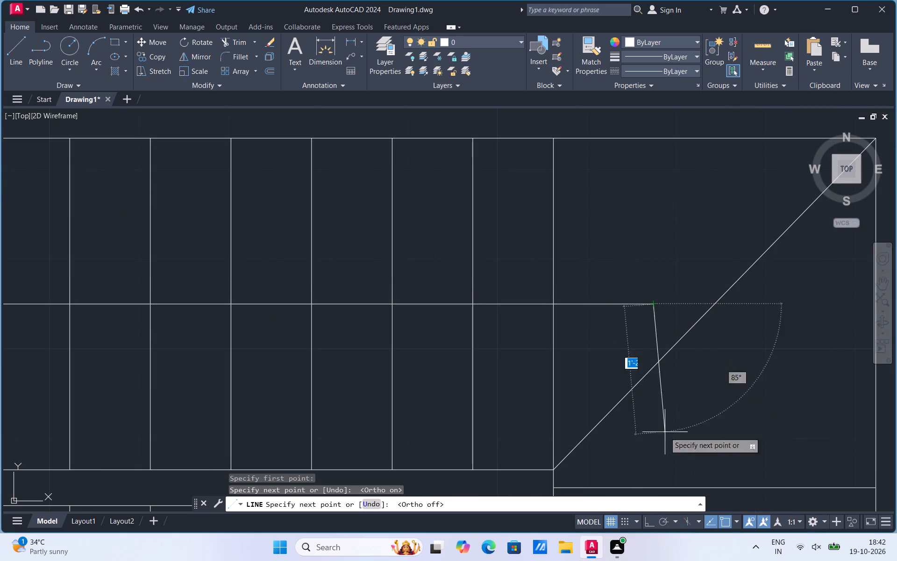
{"action": "left_click", "coordinate": [607, 251]}
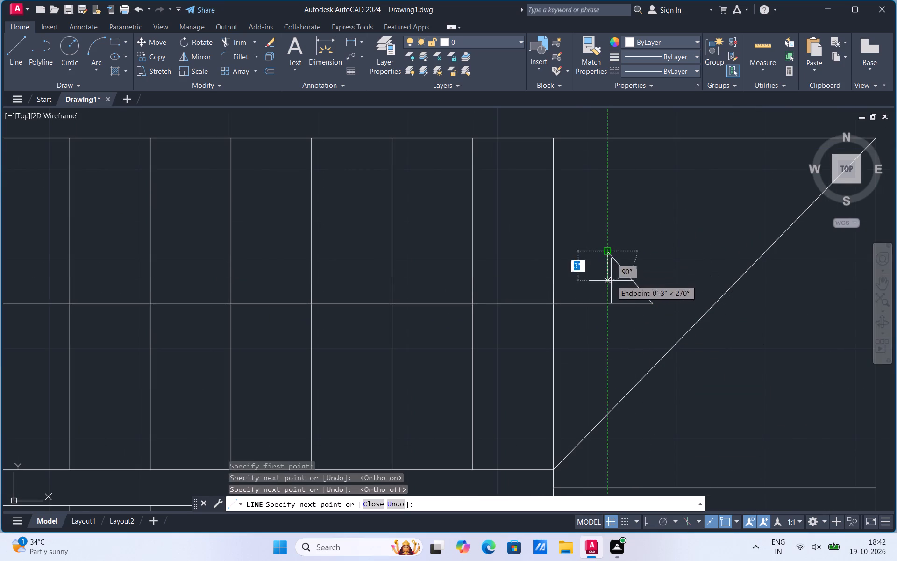
{"action": "left_click", "coordinate": [609, 343]}
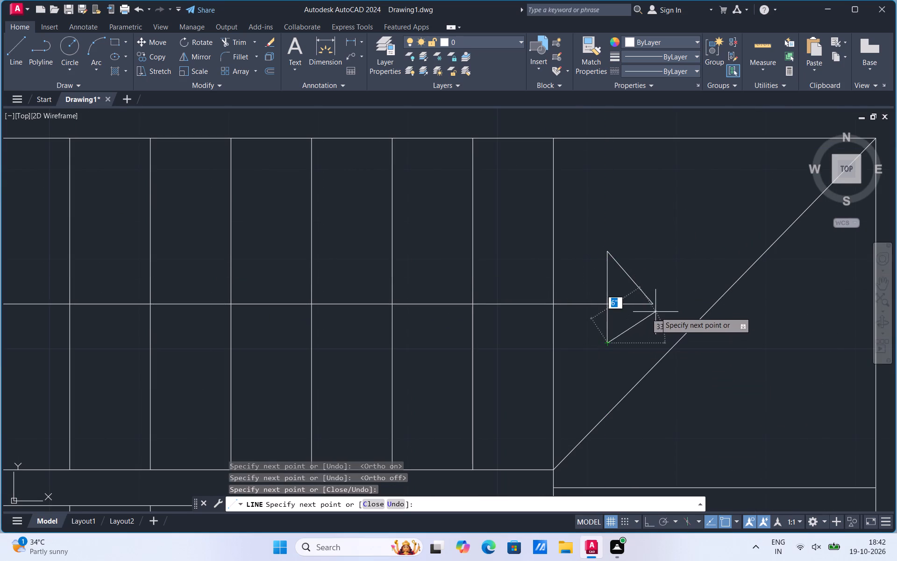
{"action": "left_click", "coordinate": [655, 305]}
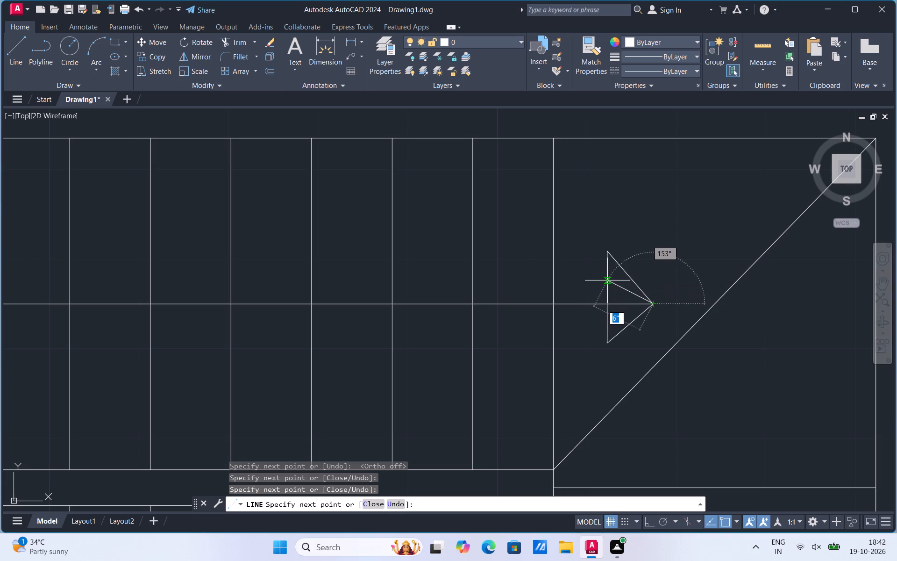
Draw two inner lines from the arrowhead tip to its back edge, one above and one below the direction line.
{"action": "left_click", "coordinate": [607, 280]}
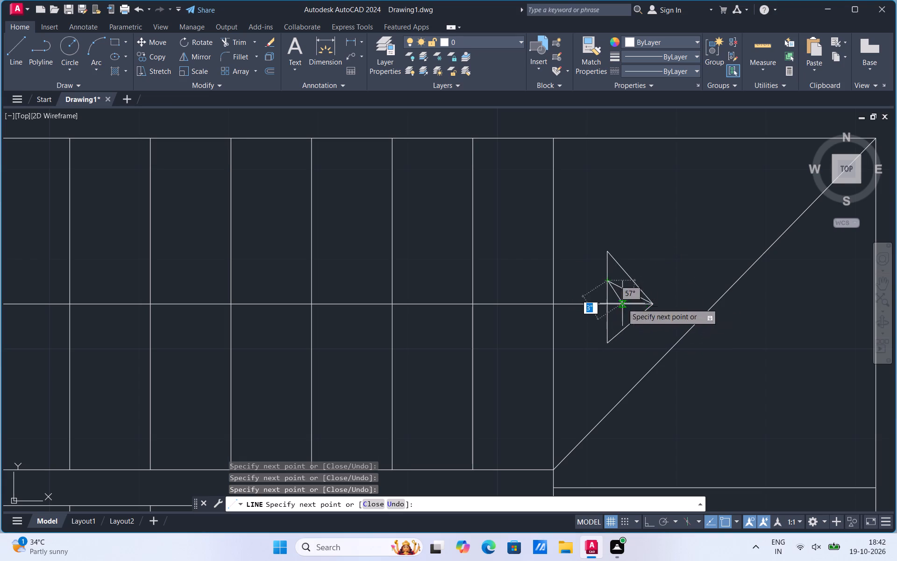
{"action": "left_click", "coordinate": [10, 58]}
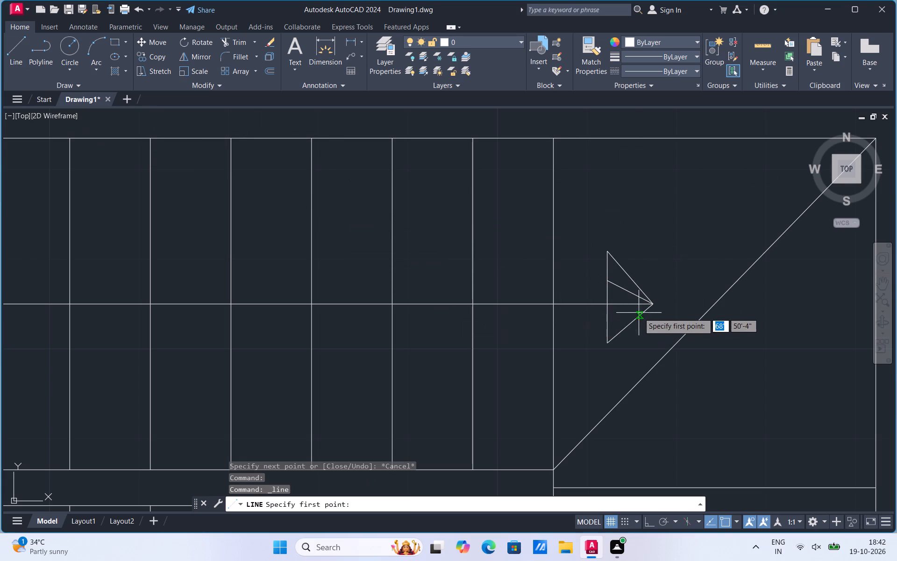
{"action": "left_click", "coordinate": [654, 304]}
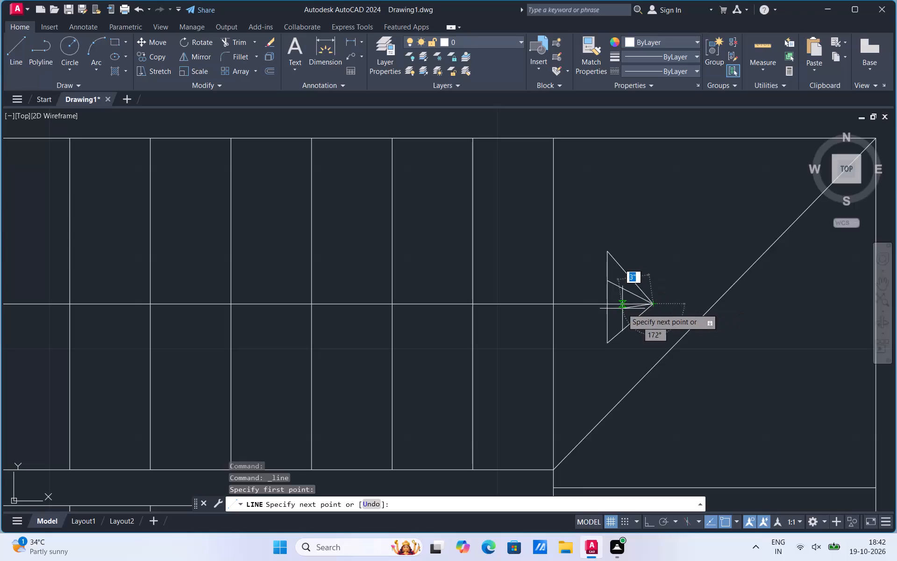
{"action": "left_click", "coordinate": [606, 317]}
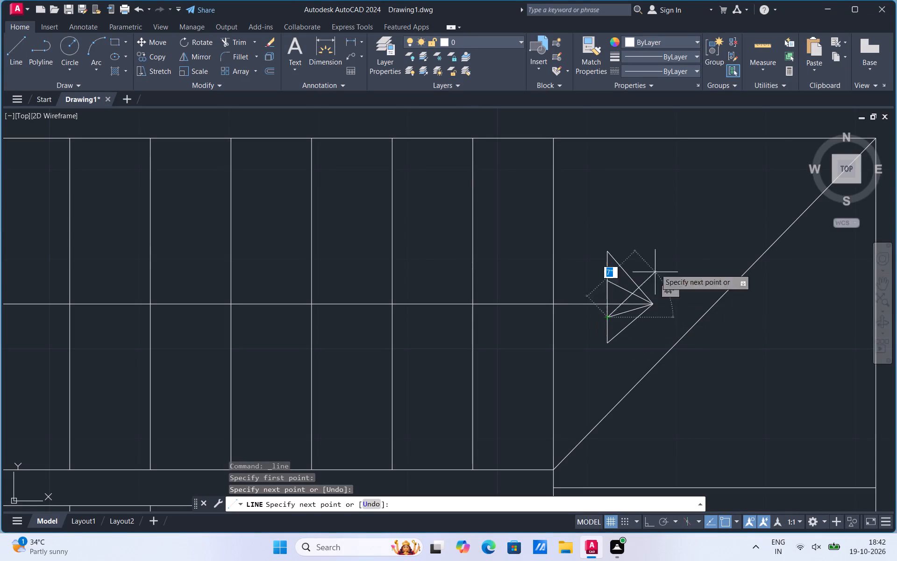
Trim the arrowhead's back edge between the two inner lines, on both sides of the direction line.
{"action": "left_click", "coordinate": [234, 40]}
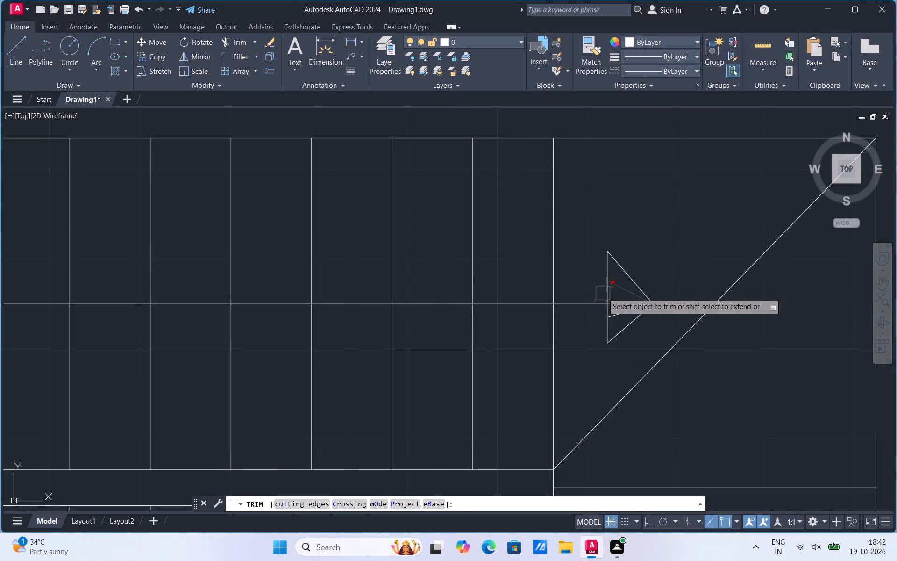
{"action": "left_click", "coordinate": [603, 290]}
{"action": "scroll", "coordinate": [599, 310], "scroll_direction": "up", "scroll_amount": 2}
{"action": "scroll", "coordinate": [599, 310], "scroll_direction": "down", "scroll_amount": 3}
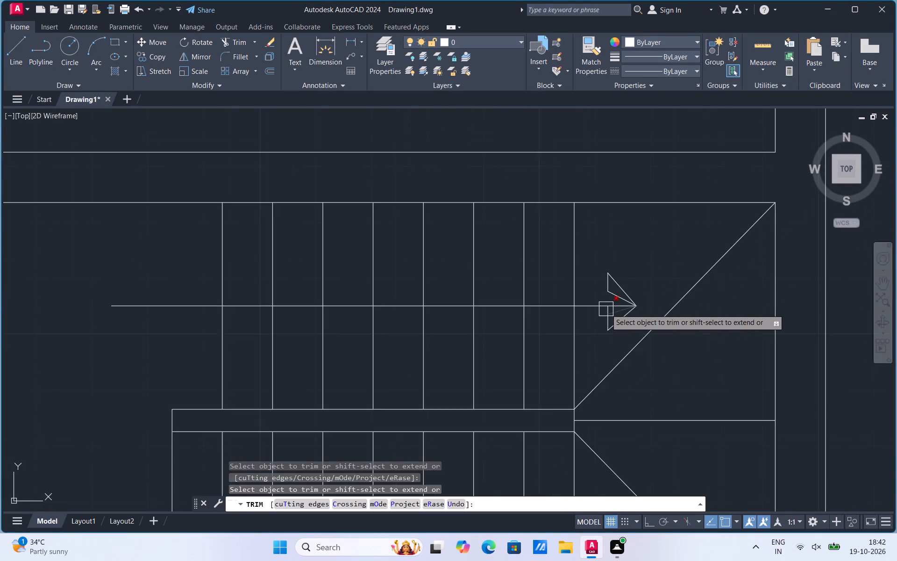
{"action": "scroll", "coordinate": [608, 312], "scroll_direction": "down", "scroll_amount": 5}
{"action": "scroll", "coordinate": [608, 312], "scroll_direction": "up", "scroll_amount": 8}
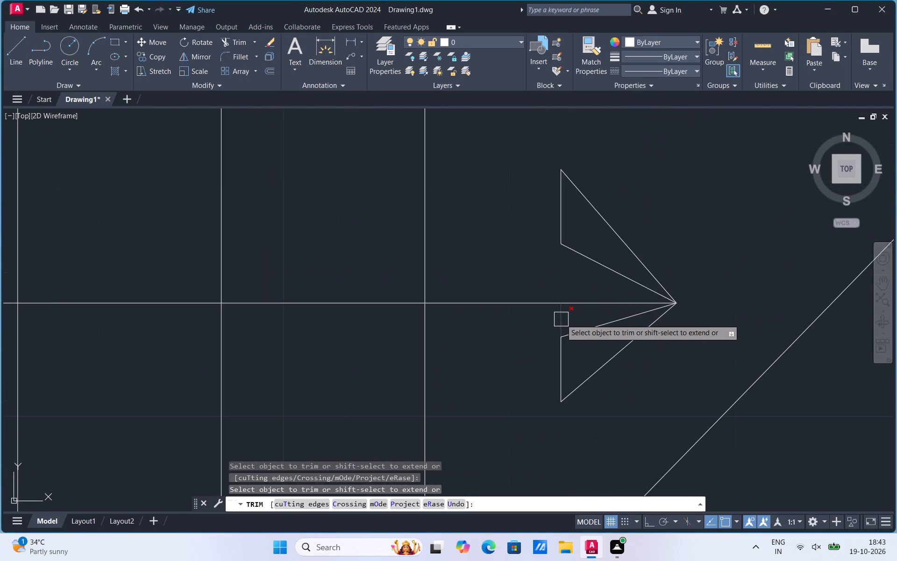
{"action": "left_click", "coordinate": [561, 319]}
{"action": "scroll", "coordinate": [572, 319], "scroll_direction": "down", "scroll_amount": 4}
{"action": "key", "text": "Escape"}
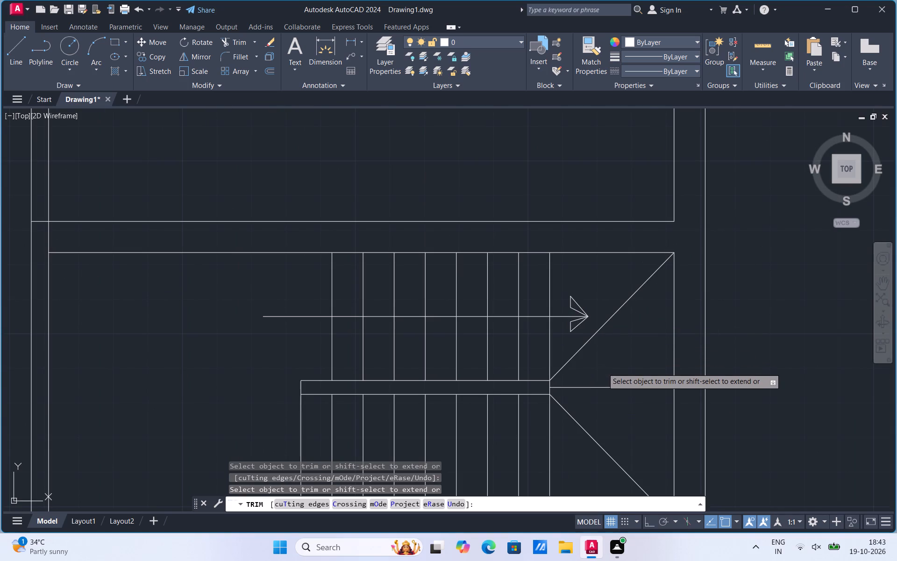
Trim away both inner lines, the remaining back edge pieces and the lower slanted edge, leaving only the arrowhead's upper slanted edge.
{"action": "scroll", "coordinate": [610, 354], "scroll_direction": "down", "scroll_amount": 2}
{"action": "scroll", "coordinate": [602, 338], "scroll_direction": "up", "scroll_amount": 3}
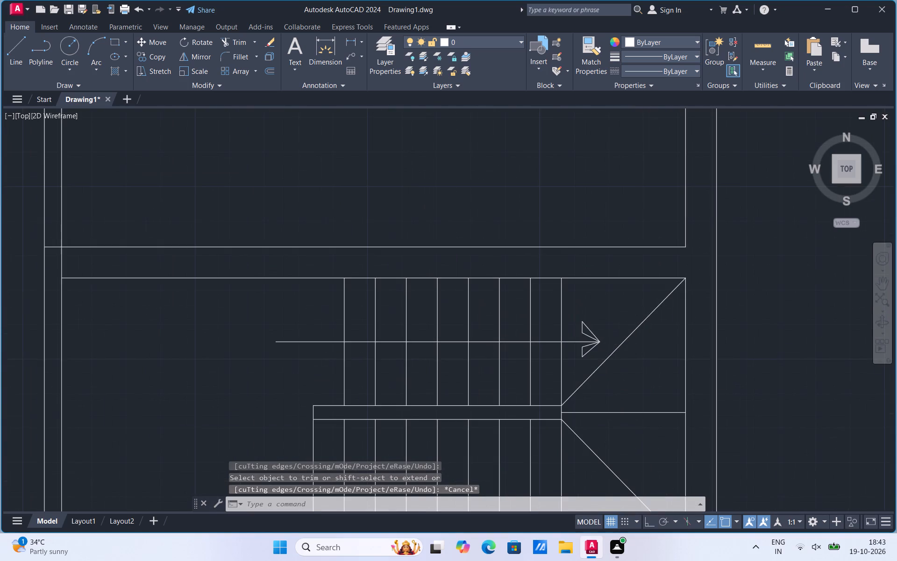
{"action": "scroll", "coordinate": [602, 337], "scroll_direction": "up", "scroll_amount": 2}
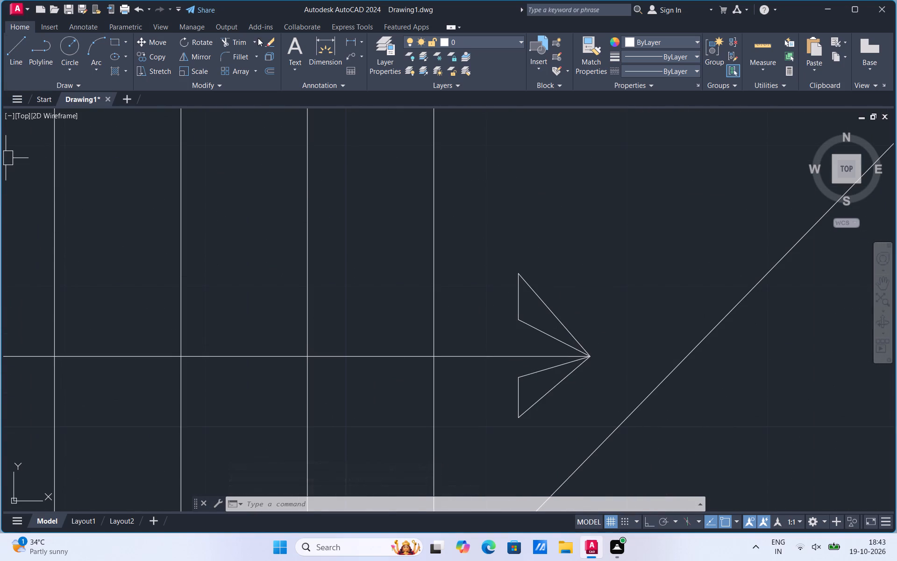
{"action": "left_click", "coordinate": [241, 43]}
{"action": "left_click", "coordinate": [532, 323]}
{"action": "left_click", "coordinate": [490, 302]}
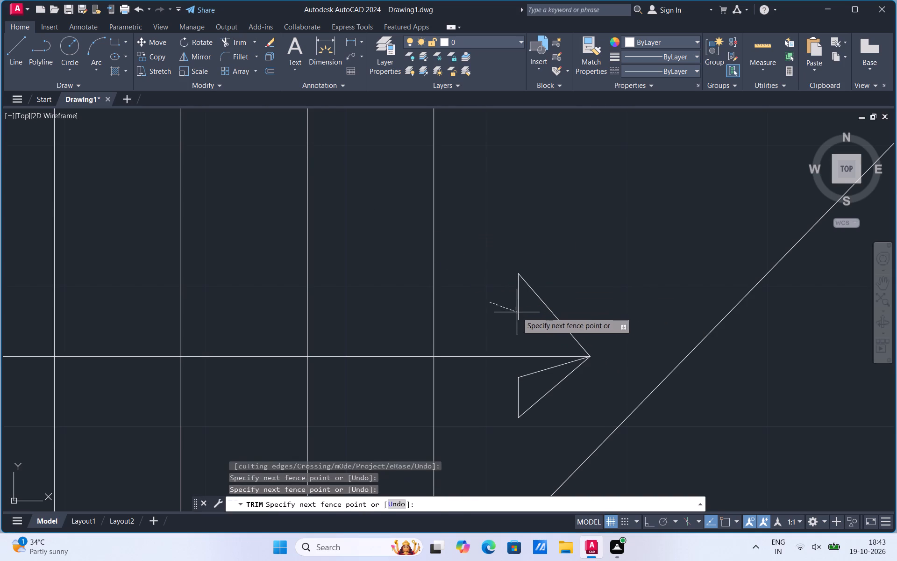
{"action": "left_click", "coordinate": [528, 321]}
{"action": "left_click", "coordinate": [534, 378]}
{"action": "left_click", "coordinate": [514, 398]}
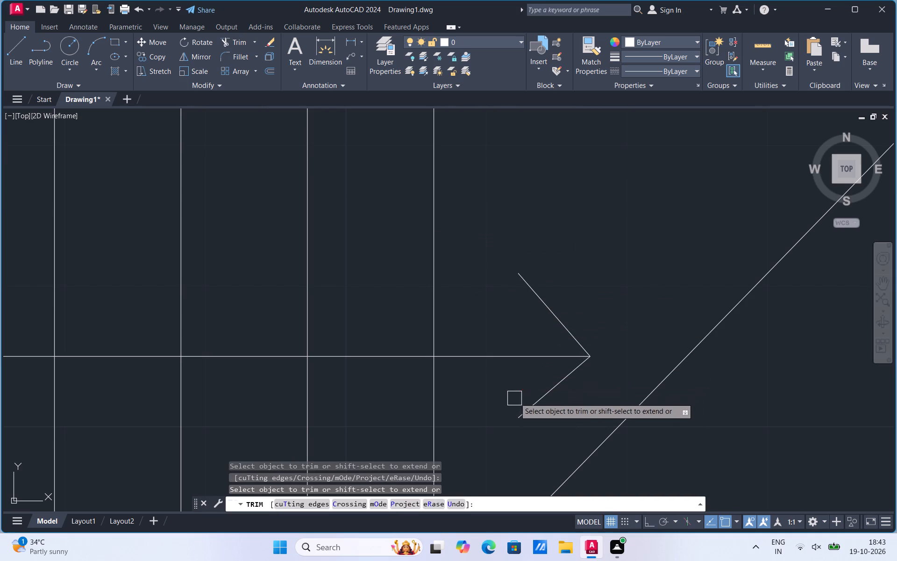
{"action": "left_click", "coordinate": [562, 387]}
With Ortho on, draw the arrowhead's vertical back edge from the upper corner and its lower slanted edge up to the tip.
{"action": "left_click", "coordinate": [20, 56]}
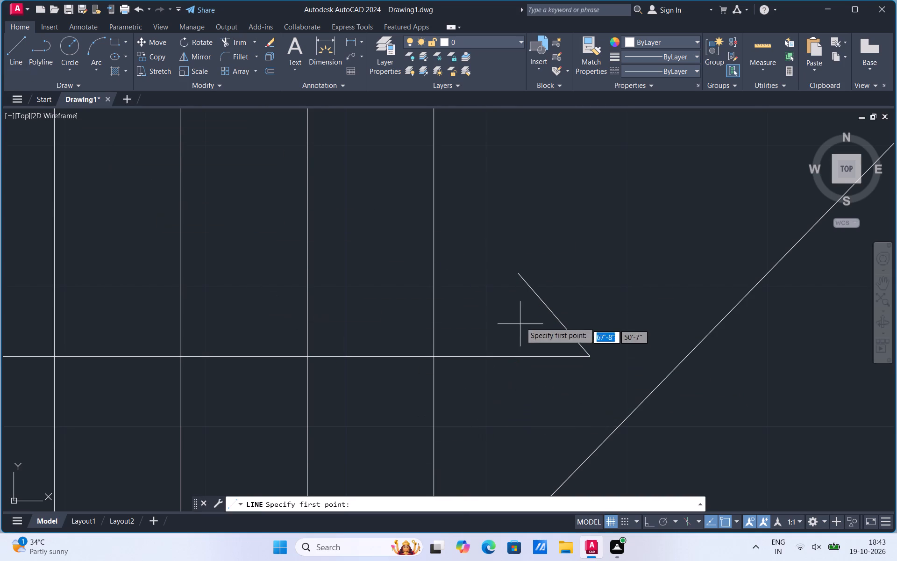
{"action": "left_click", "coordinate": [517, 276]}
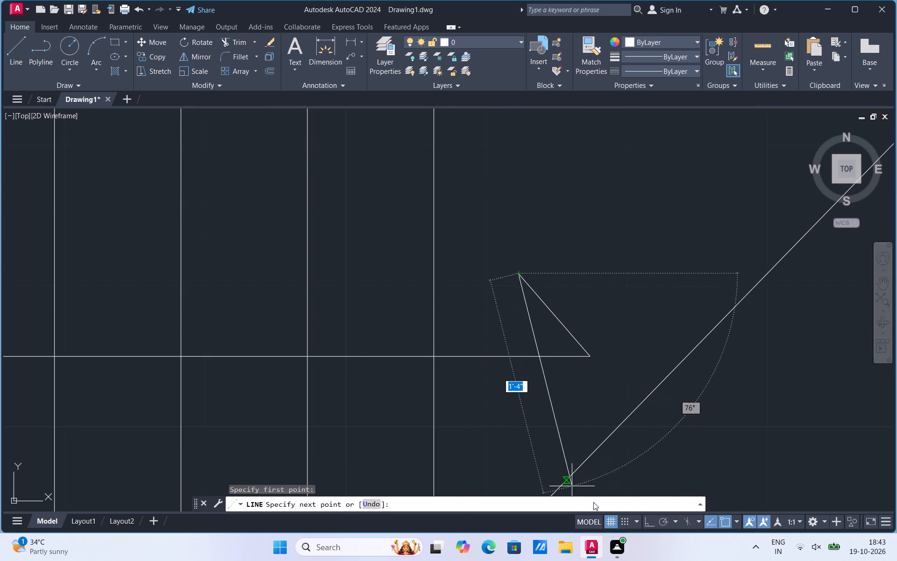
{"action": "left_click", "coordinate": [652, 523]}
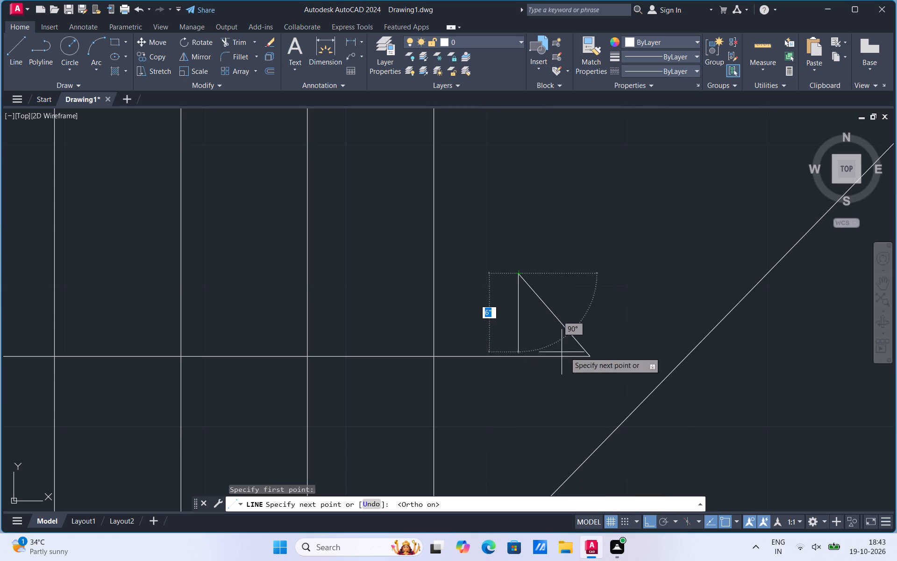
{"action": "left_click", "coordinate": [526, 421]}
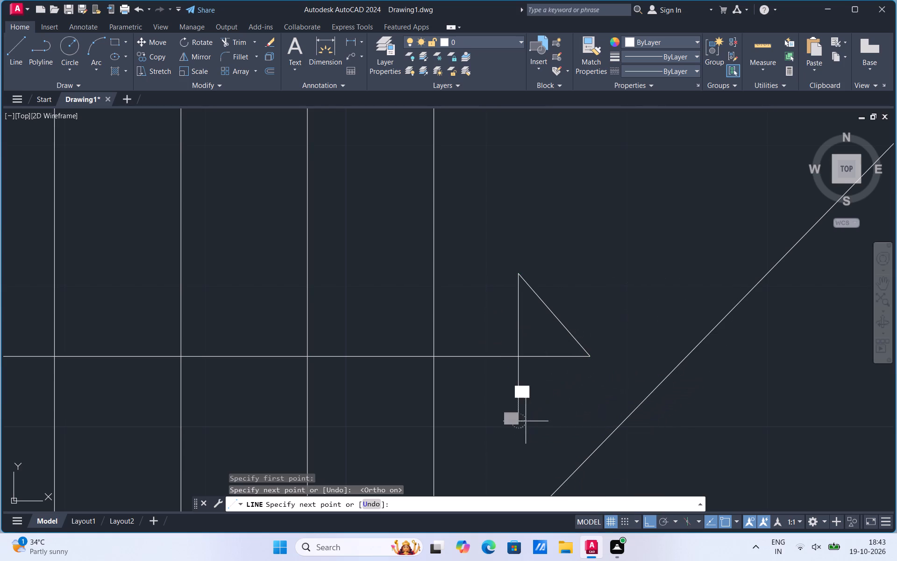
{"action": "left_click", "coordinate": [590, 356]}
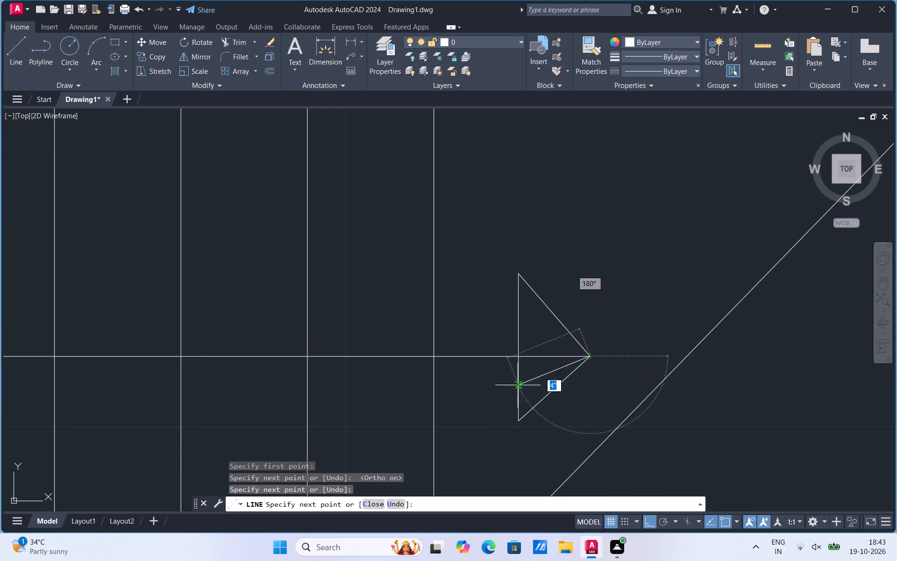
Draw two notch lines from the arrowhead's upper back corner to a point on the direction line and on to the lower back corner.
{"action": "left_click", "coordinate": [20, 57]}
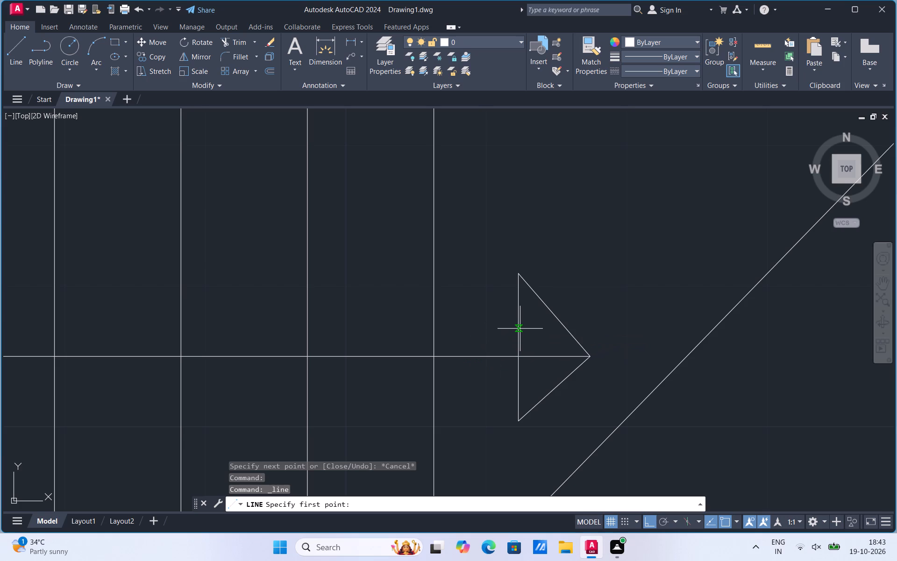
{"action": "left_click", "coordinate": [518, 275]}
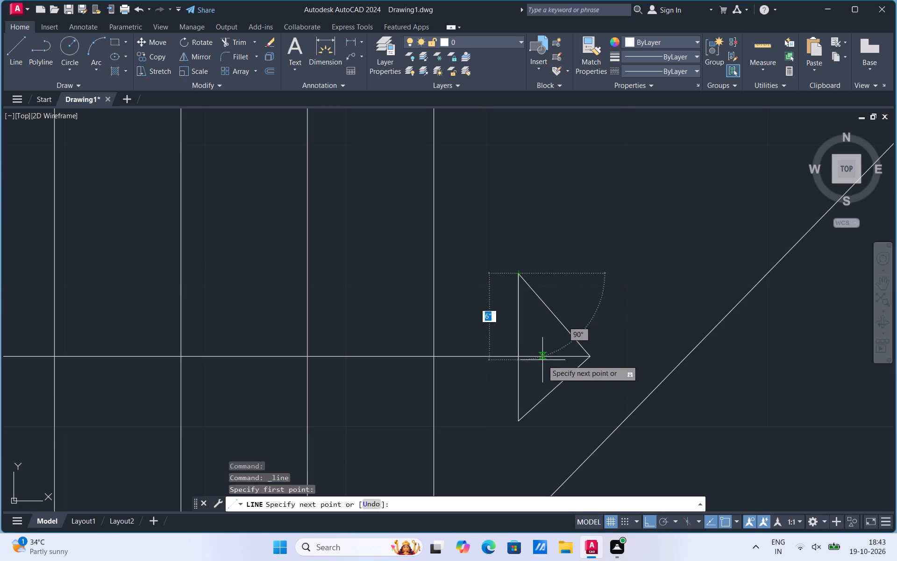
{"action": "left_click", "coordinate": [545, 357]}
{"action": "left_click", "coordinate": [520, 419]}
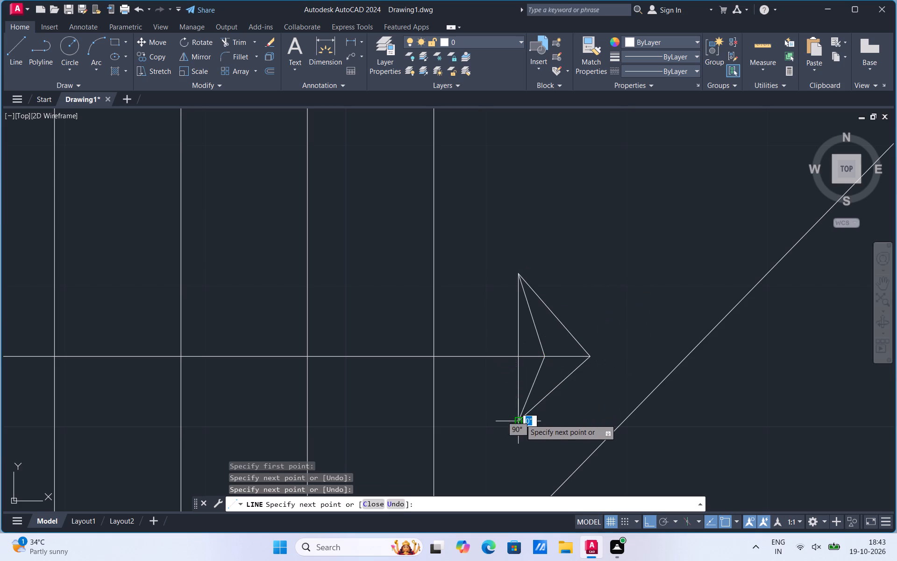
Trim off the arrowhead's vertical back edge and the part of the direction line between the notch and the tip.
{"action": "left_click", "coordinate": [240, 43]}
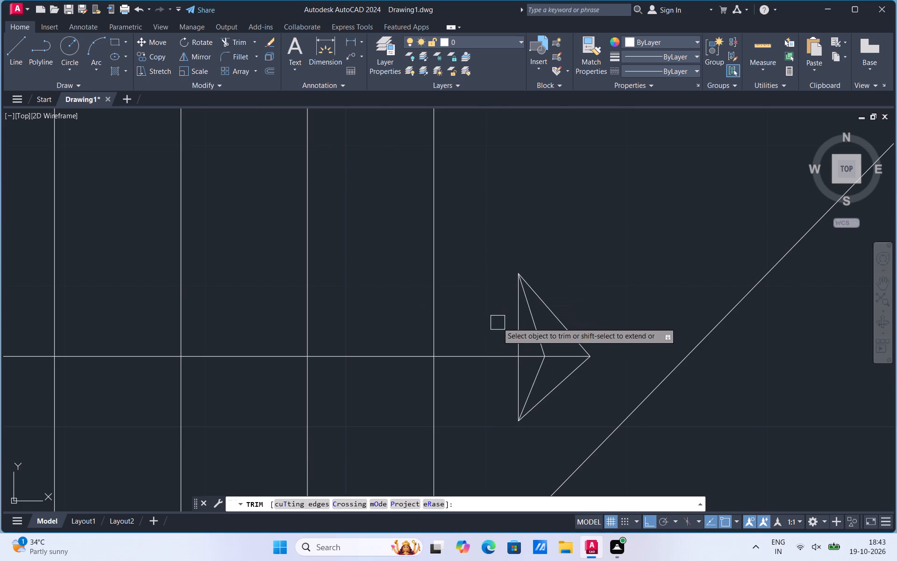
{"action": "left_click", "coordinate": [518, 334]}
{"action": "left_click", "coordinate": [518, 388]}
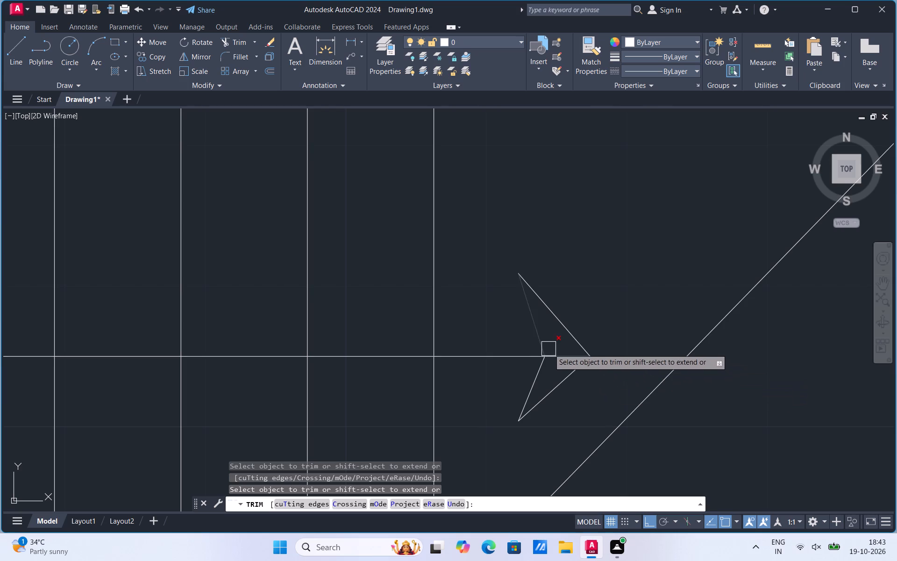
{"action": "left_click", "coordinate": [557, 354]}
{"action": "scroll", "coordinate": [649, 351], "scroll_direction": "down", "scroll_amount": 4}
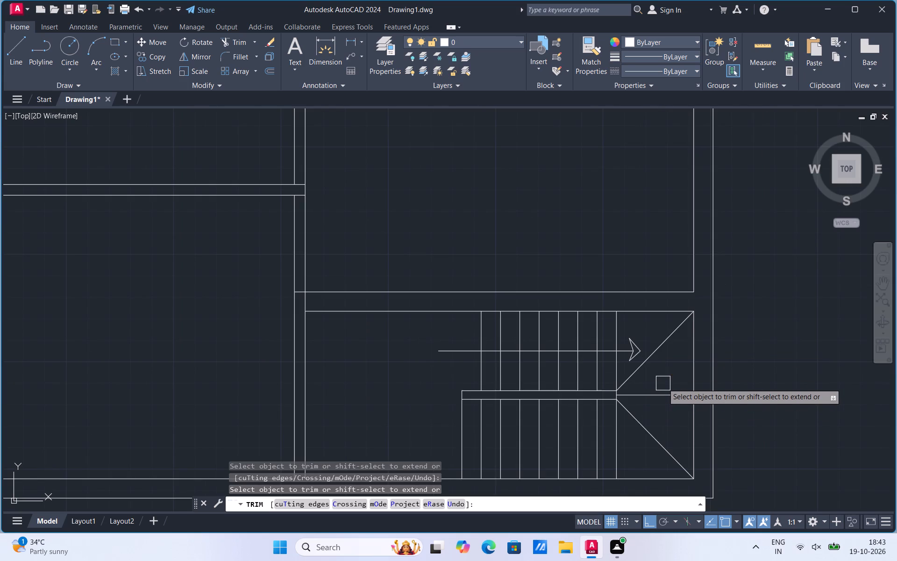
{"action": "key", "text": "Escape"}
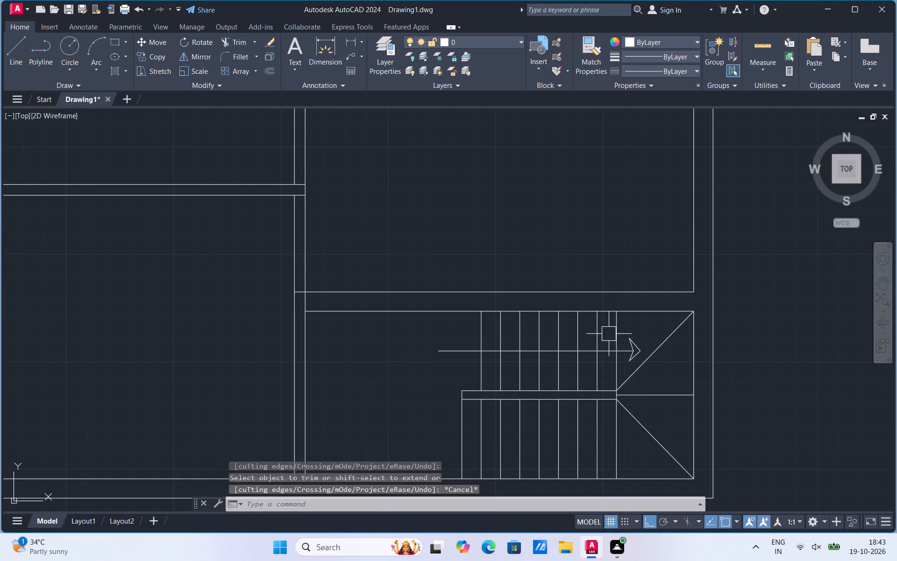
Add a horizontal linear dimension across the upper-left room's inner width, placed just below its top wall.
{"action": "scroll", "coordinate": [515, 439], "scroll_direction": "down", "scroll_amount": 1}
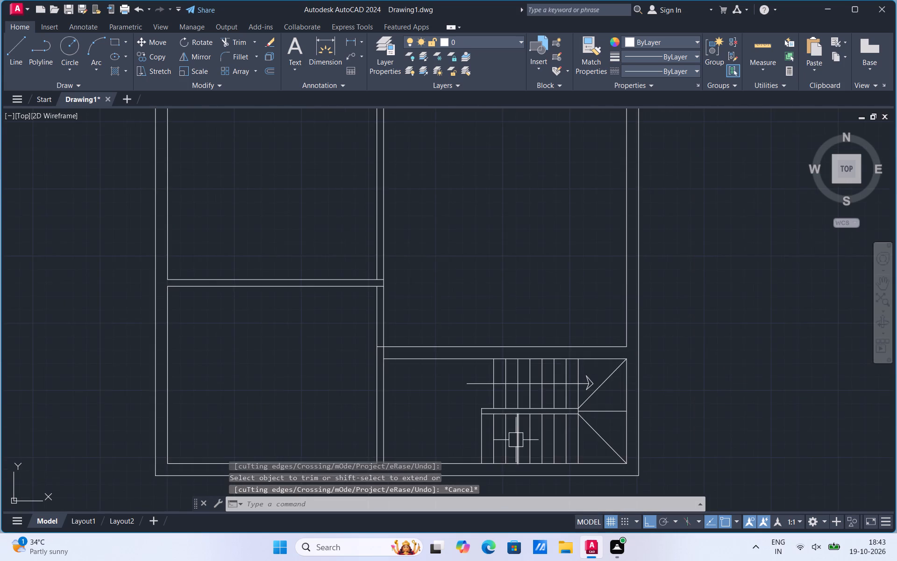
{"action": "scroll", "coordinate": [516, 440], "scroll_direction": "down", "scroll_amount": 2}
{"action": "scroll", "coordinate": [520, 361], "scroll_direction": "up", "scroll_amount": 1}
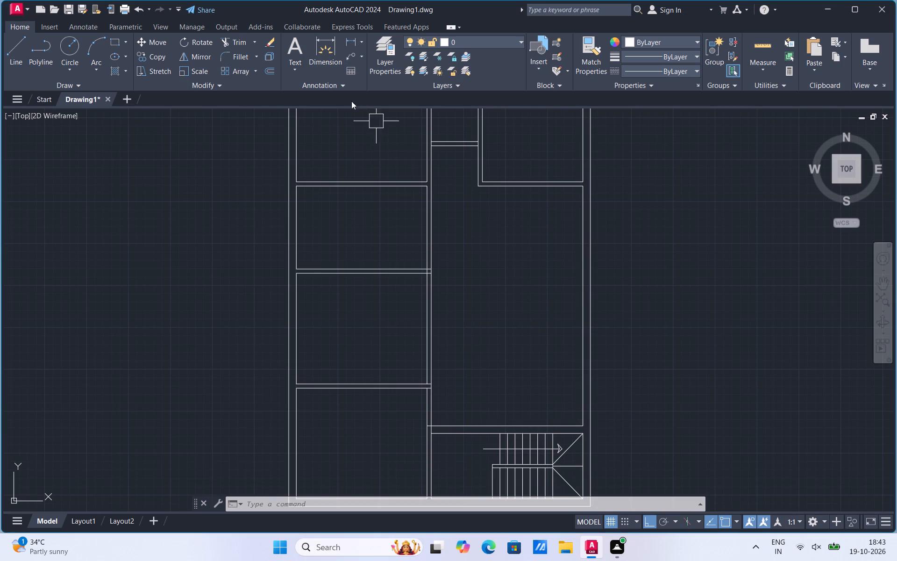
{"action": "left_click", "coordinate": [349, 41]}
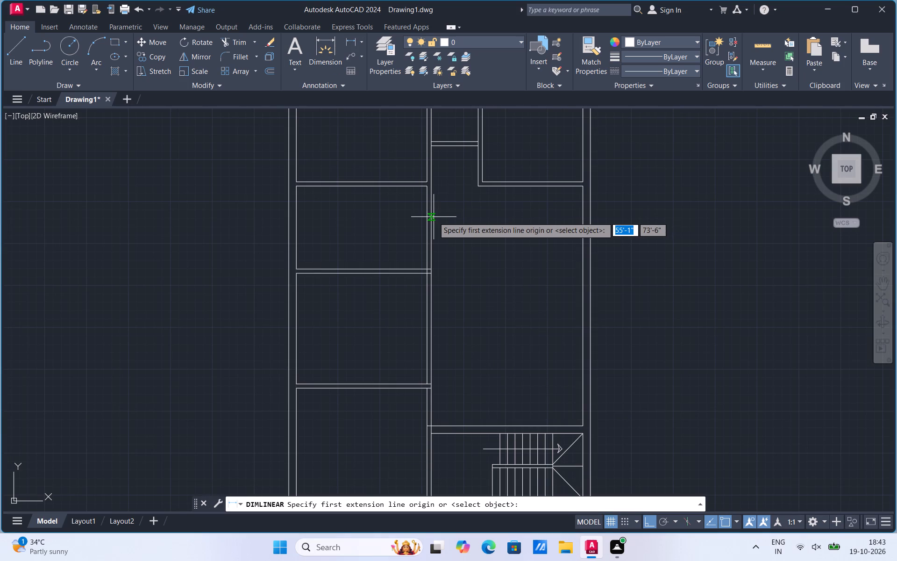
{"action": "scroll", "coordinate": [452, 340], "scroll_direction": "up", "scroll_amount": 2}
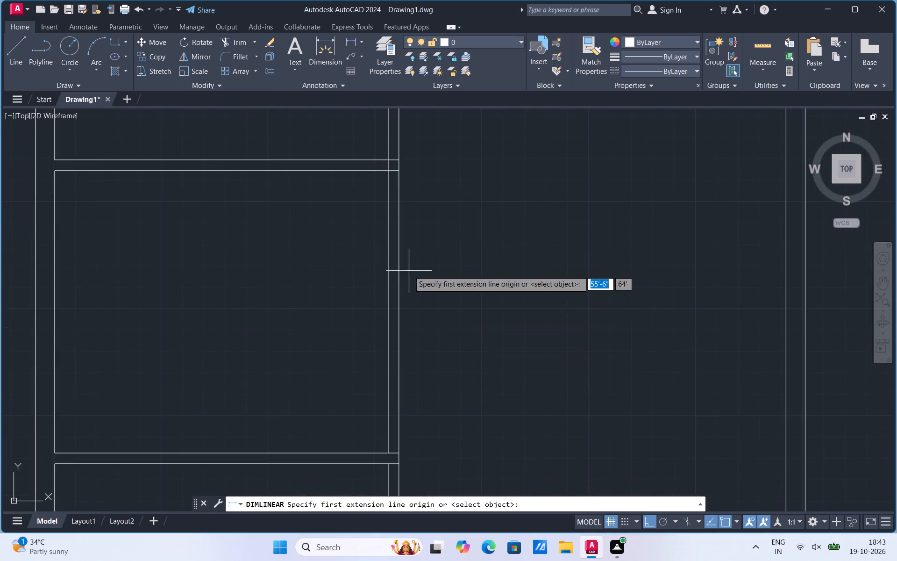
{"action": "scroll", "coordinate": [513, 369], "scroll_direction": "up", "scroll_amount": 5}
{"action": "scroll", "coordinate": [513, 372], "scroll_direction": "down", "scroll_amount": 9}
{"action": "scroll", "coordinate": [516, 265], "scroll_direction": "up", "scroll_amount": 2}
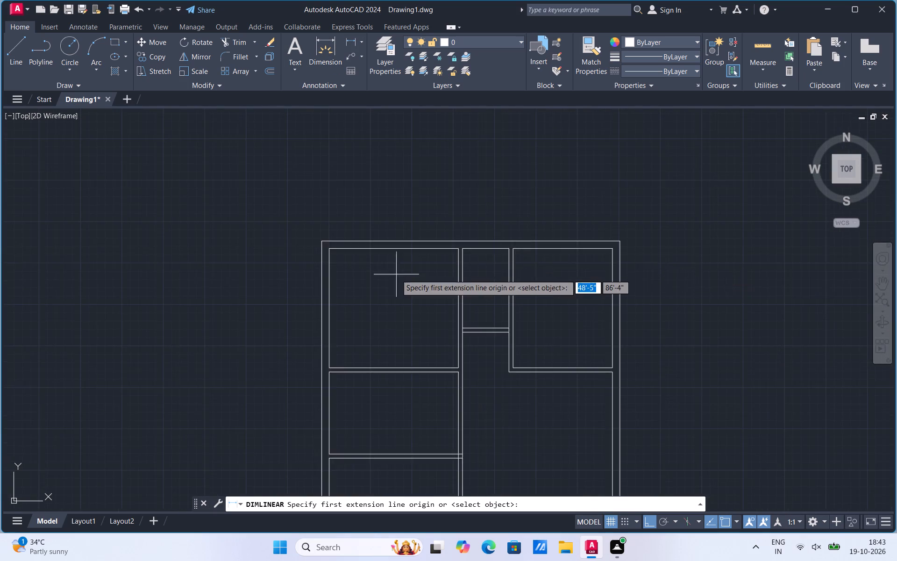
{"action": "scroll", "coordinate": [396, 275], "scroll_direction": "up", "scroll_amount": 2}
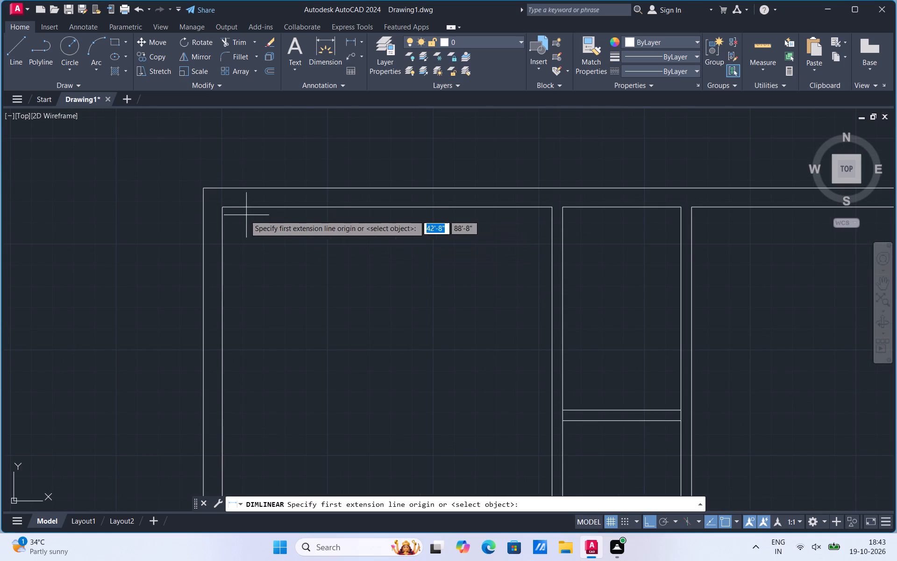
{"action": "left_click", "coordinate": [221, 206]}
{"action": "left_click", "coordinate": [552, 209]}
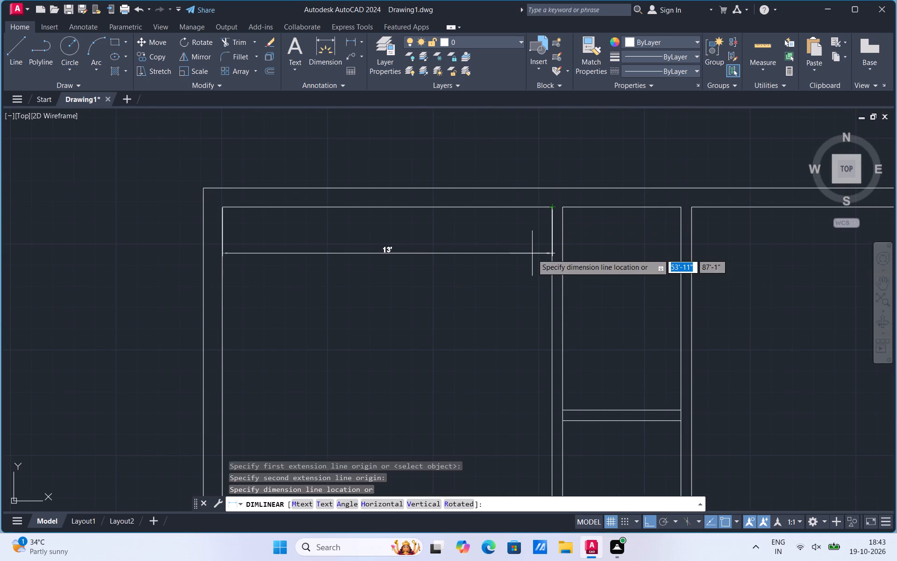
{"action": "left_click", "coordinate": [532, 254]}
Add a vertical linear dimension for the upper-left room's inner depth, placed just inside its outer wall.
{"action": "left_click", "coordinate": [353, 44]}
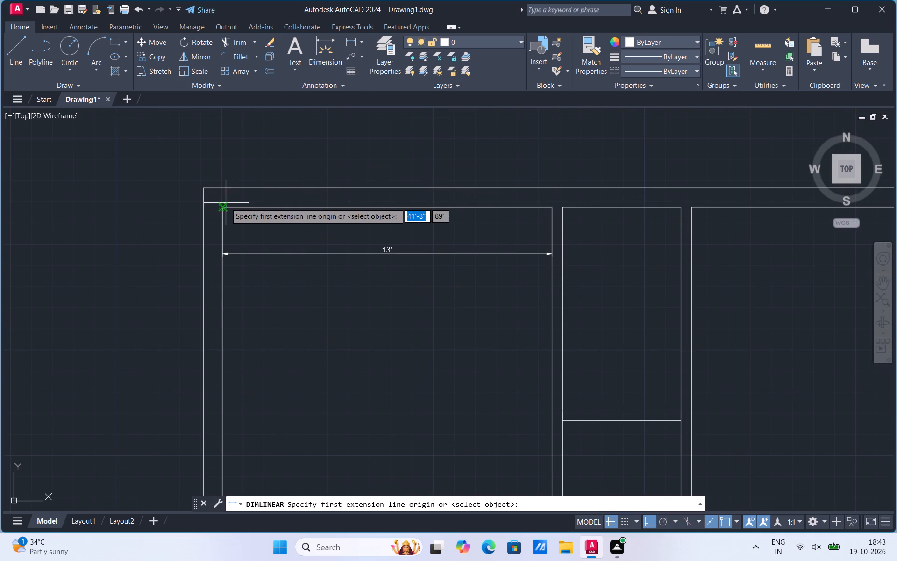
{"action": "left_click", "coordinate": [225, 206]}
{"action": "scroll", "coordinate": [246, 198], "scroll_direction": "down", "scroll_amount": 2}
{"action": "scroll", "coordinate": [240, 293], "scroll_direction": "up", "scroll_amount": 2}
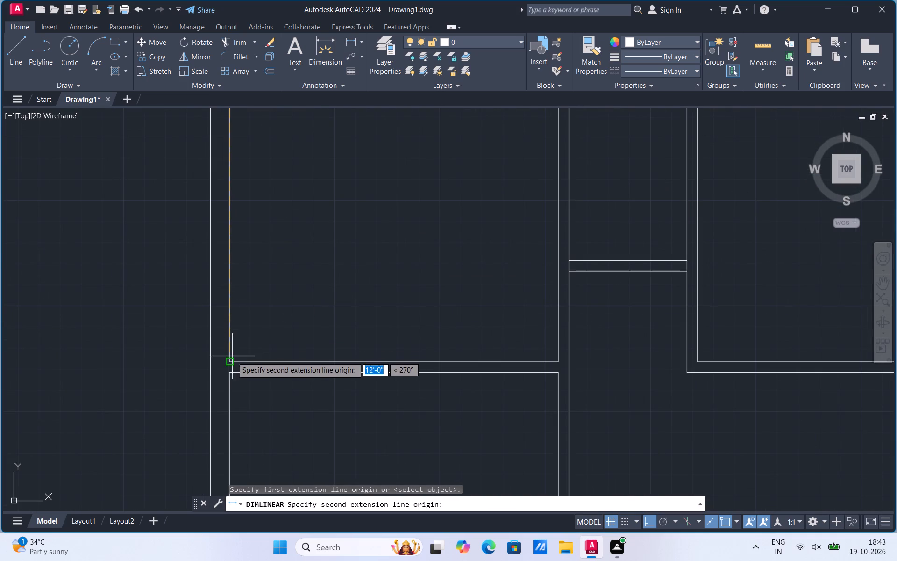
{"action": "left_click", "coordinate": [232, 360]}
{"action": "left_click", "coordinate": [260, 359]}
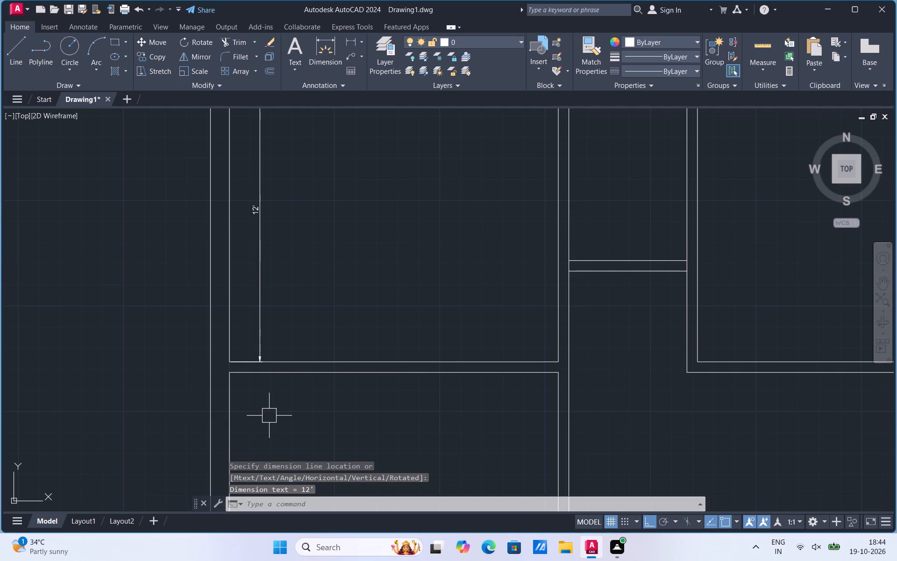
Dimension the upper-right room's inner width below its top wall and its inner depth beside the outer wall.
{"action": "scroll", "coordinate": [263, 415], "scroll_direction": "down", "scroll_amount": 4}
{"action": "scroll", "coordinate": [331, 390], "scroll_direction": "up", "scroll_amount": 3}
{"action": "scroll", "coordinate": [384, 461], "scroll_direction": "up", "scroll_amount": 1}
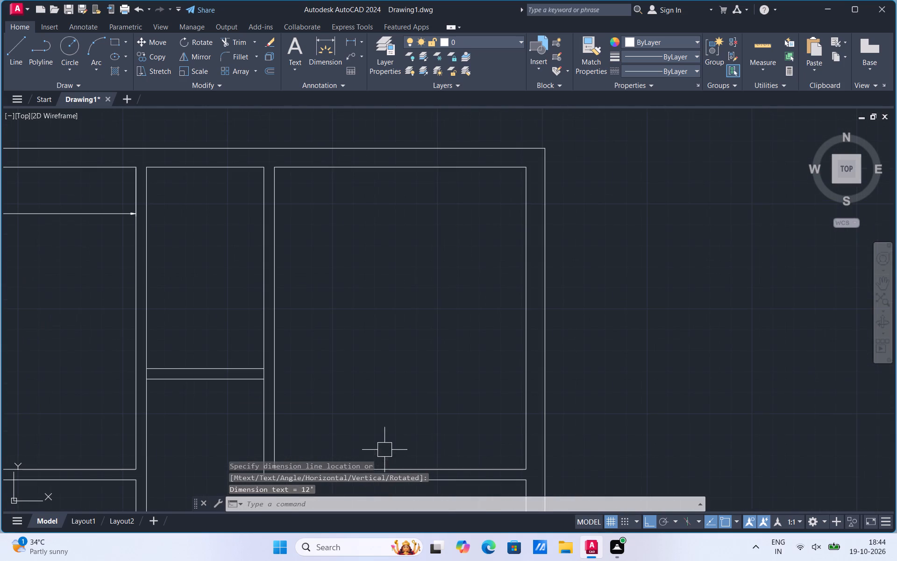
{"action": "left_click", "coordinate": [353, 42]}
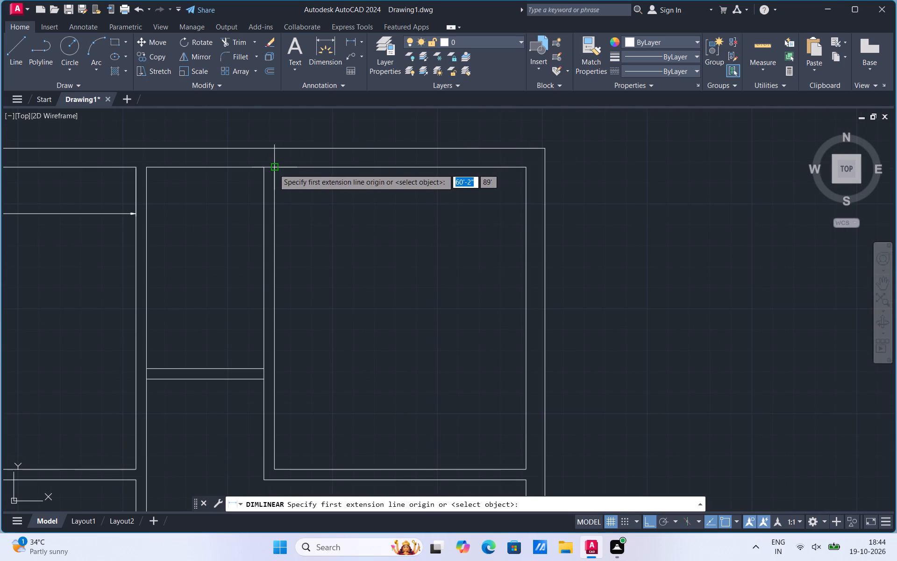
{"action": "left_click", "coordinate": [274, 169]}
{"action": "left_click", "coordinate": [523, 167]}
{"action": "left_click", "coordinate": [511, 210]}
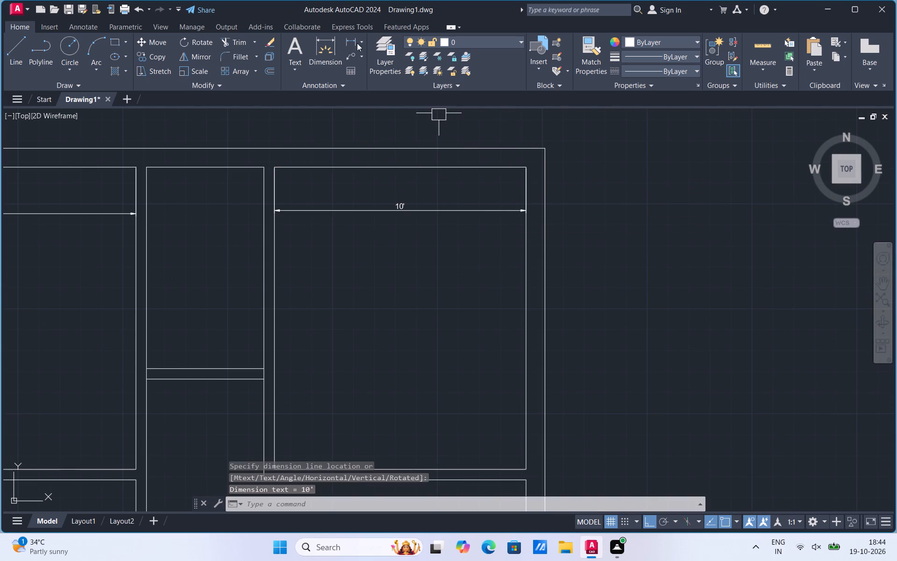
{"action": "left_click", "coordinate": [355, 43]}
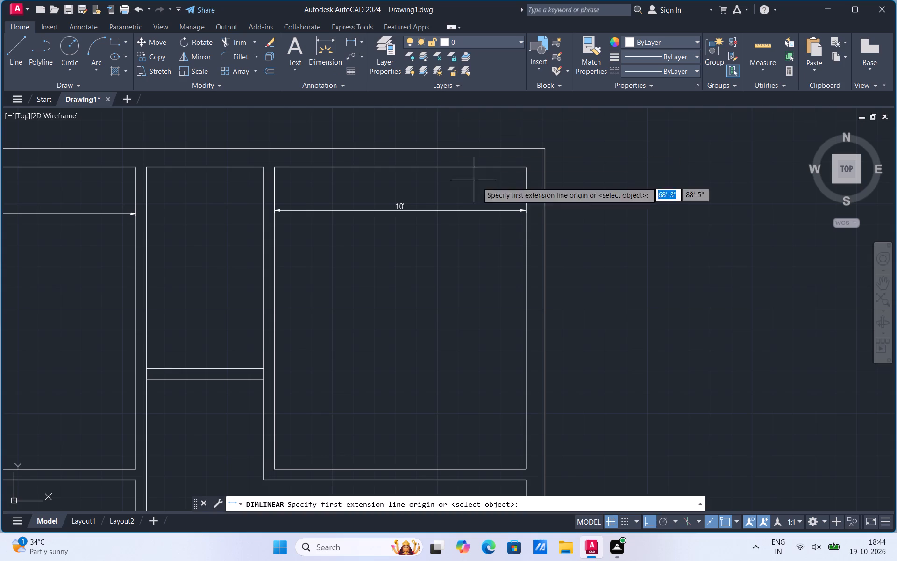
{"action": "left_click", "coordinate": [525, 167]}
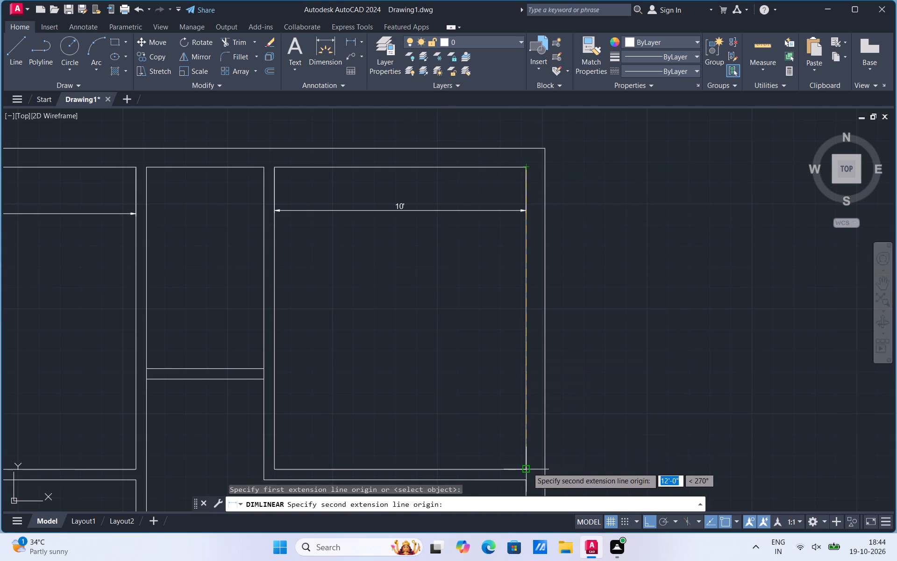
{"action": "left_click", "coordinate": [528, 467]}
{"action": "left_click", "coordinate": [508, 435]}
Dimension the inner width and depth of the narrow room between the two upper rooms, placing both dimensions inside it.
{"action": "left_click", "coordinate": [350, 39]}
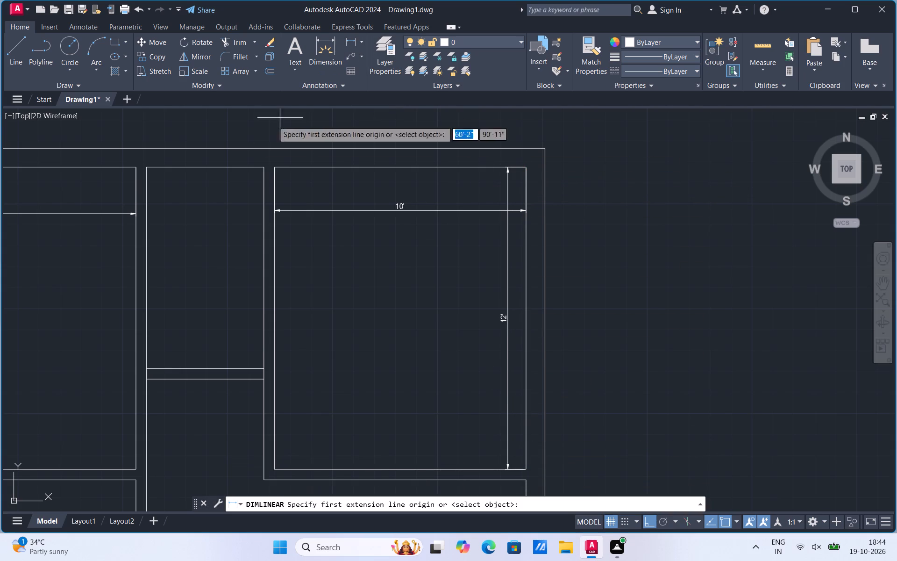
{"action": "left_click", "coordinate": [151, 166]}
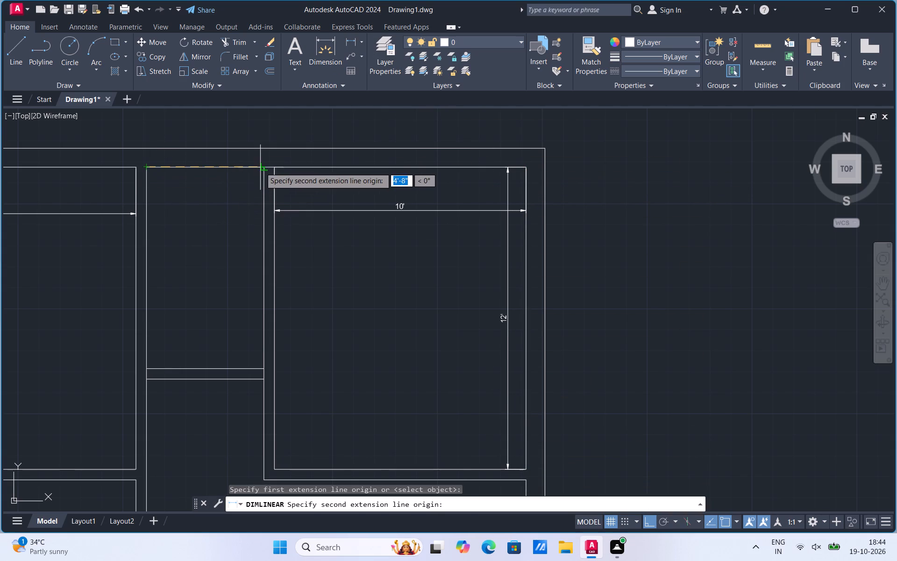
{"action": "left_click", "coordinate": [261, 167]}
{"action": "left_click", "coordinate": [263, 196]}
{"action": "left_click", "coordinate": [352, 44]}
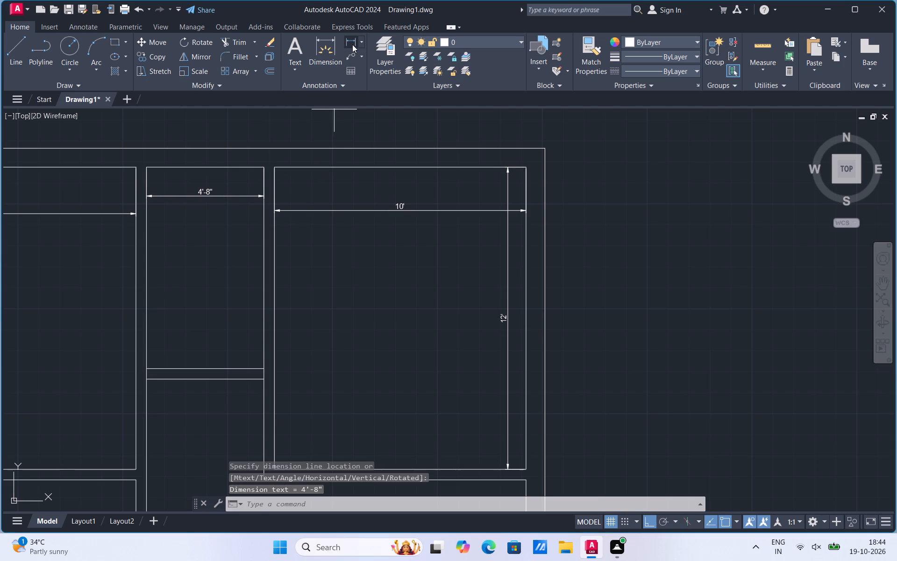
{"action": "left_click", "coordinate": [148, 166]}
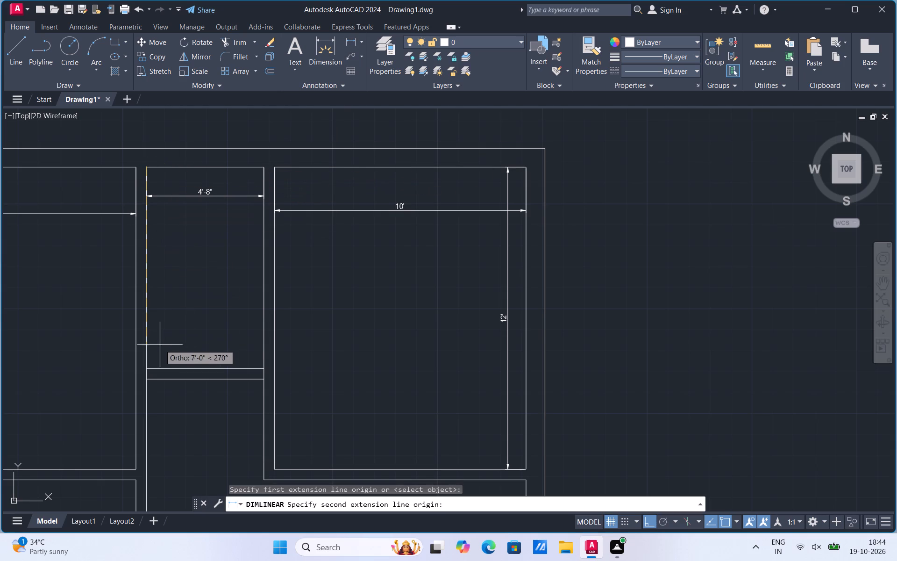
{"action": "left_click", "coordinate": [148, 369]}
{"action": "left_click", "coordinate": [170, 343]}
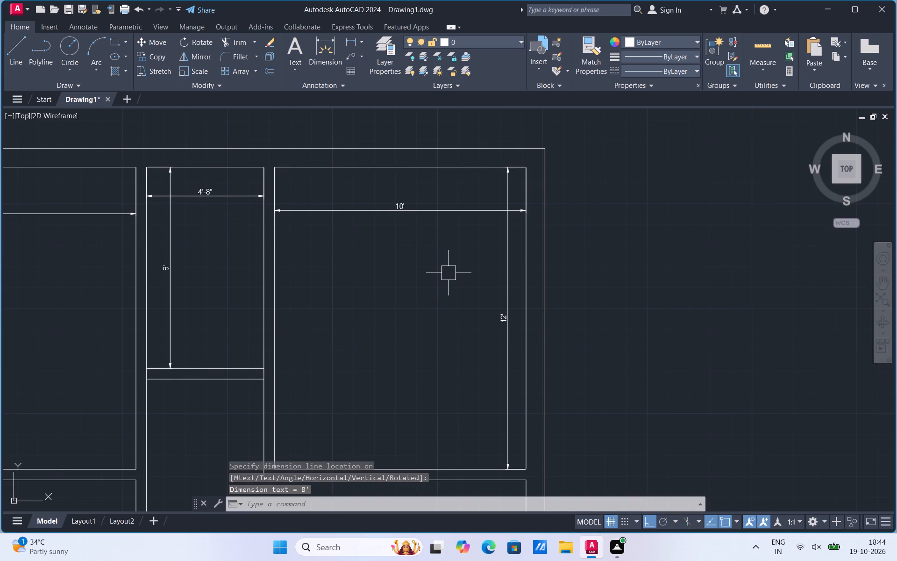
Dimension the inner width and depth of the second room down on the plan's left side, with both dimensions inside it.
{"action": "scroll", "coordinate": [448, 252], "scroll_direction": "down", "scroll_amount": 3}
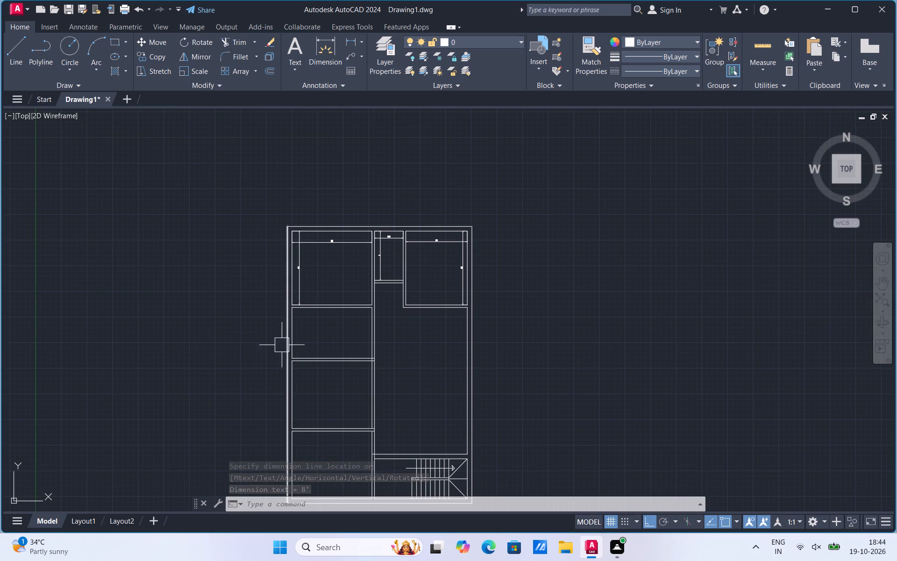
{"action": "scroll", "coordinate": [282, 345], "scroll_direction": "up", "scroll_amount": 2}
{"action": "left_click", "coordinate": [349, 40]}
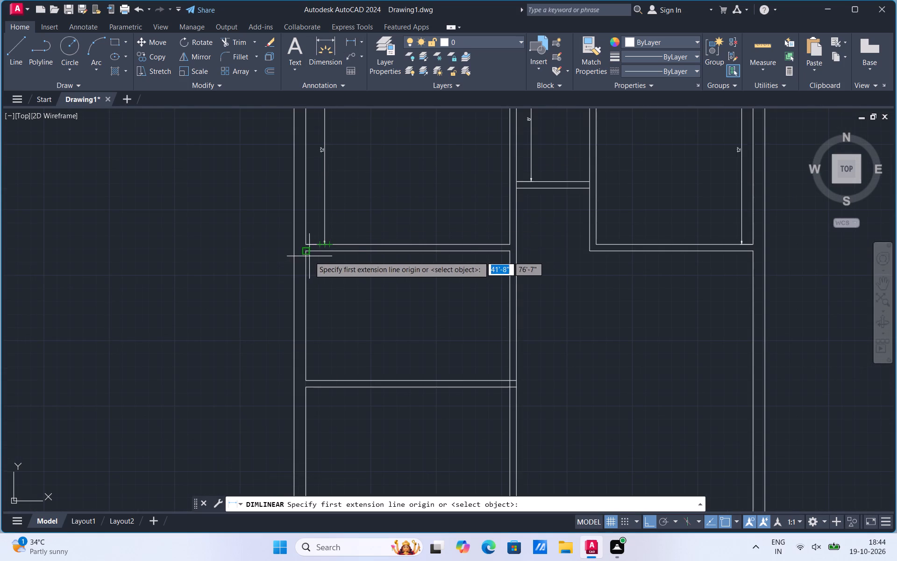
{"action": "left_click", "coordinate": [307, 252]}
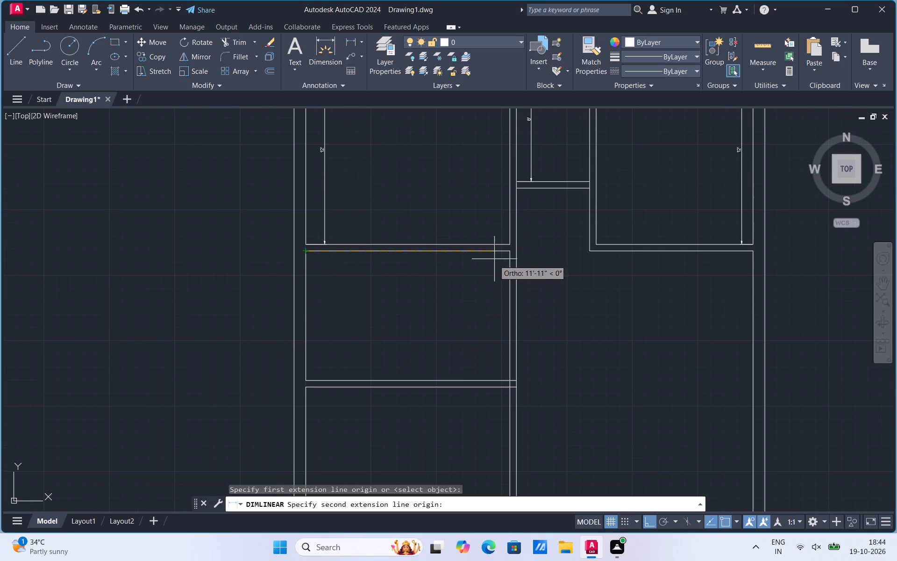
{"action": "left_click_drag", "start_coordinate": [507, 252], "coordinate": [507, 258]}
{"action": "left_click", "coordinate": [502, 278]}
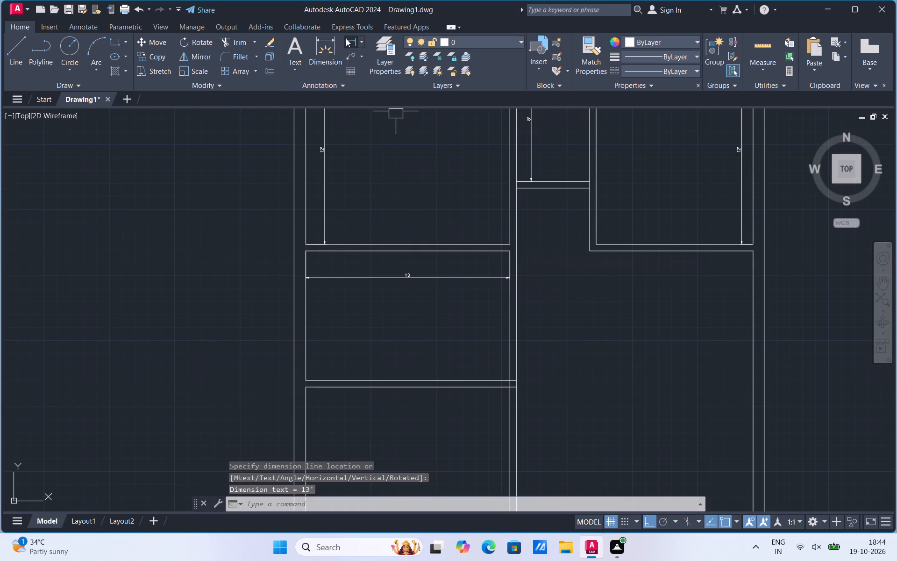
{"action": "left_click", "coordinate": [347, 41]}
{"action": "left_click", "coordinate": [308, 251]}
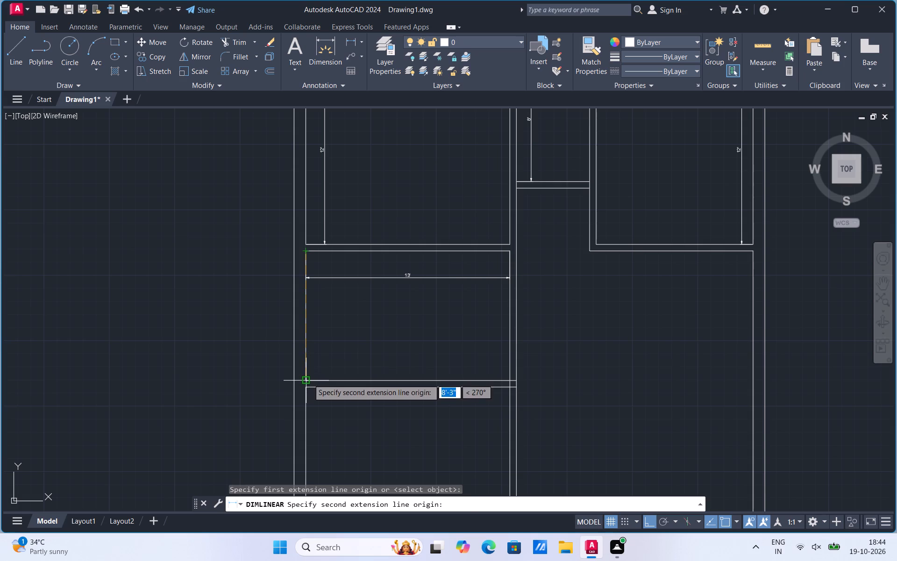
{"action": "left_click", "coordinate": [308, 379]}
{"action": "left_click", "coordinate": [330, 362]}
Dimension the inner width and depth of the third room down on the plan's left side, with both dimensions inside it.
{"action": "left_click", "coordinate": [354, 42]}
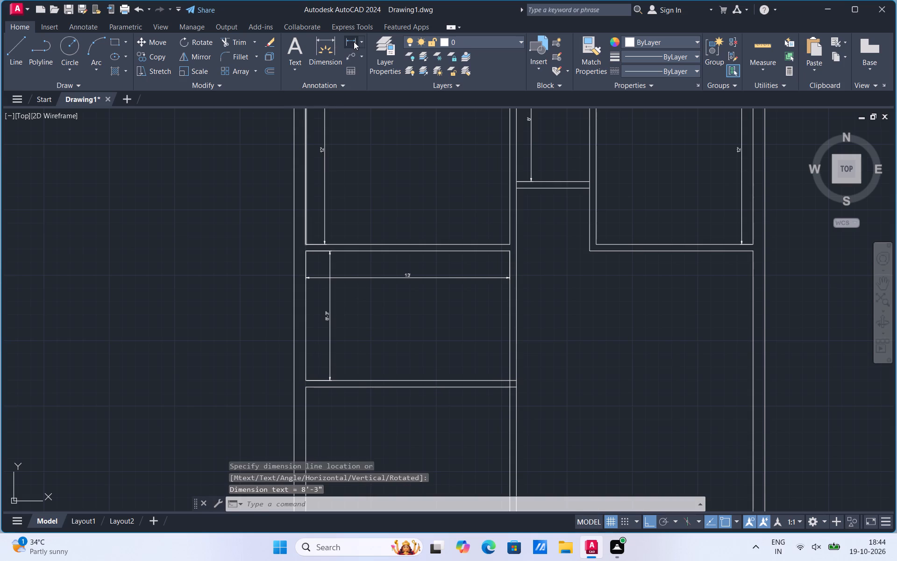
{"action": "scroll", "coordinate": [420, 310], "scroll_direction": "up", "scroll_amount": 1}
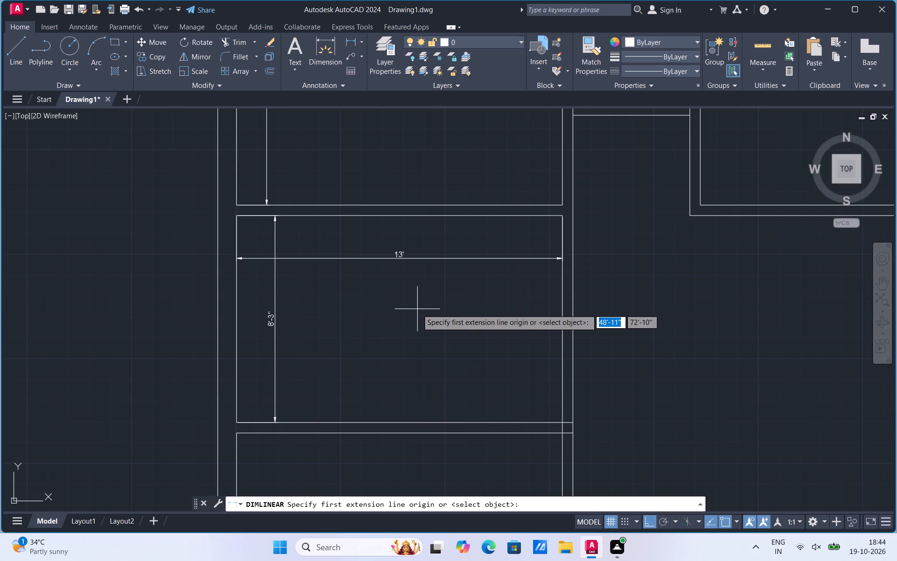
{"action": "scroll", "coordinate": [320, 212], "scroll_direction": "down", "scroll_amount": 2}
{"action": "scroll", "coordinate": [327, 393], "scroll_direction": "up", "scroll_amount": 1}
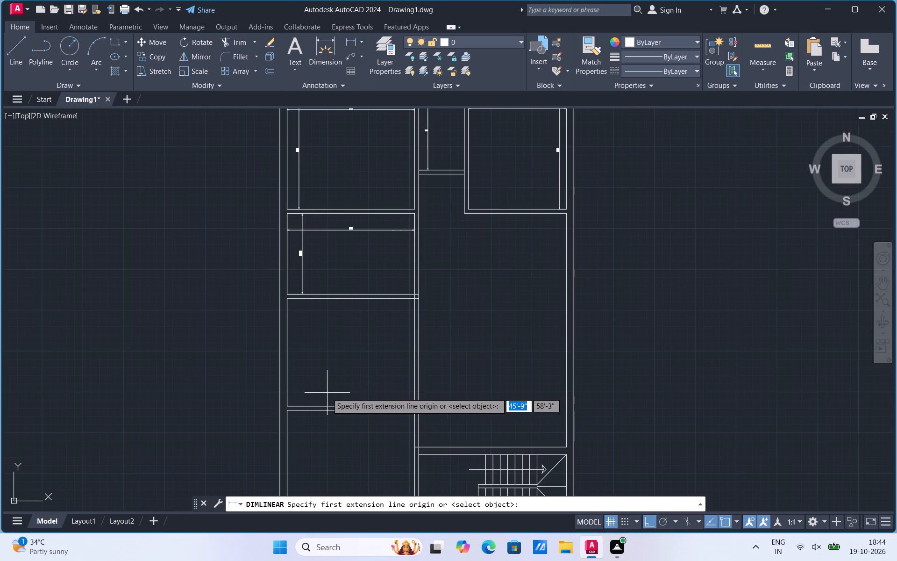
{"action": "left_click", "coordinate": [264, 243]}
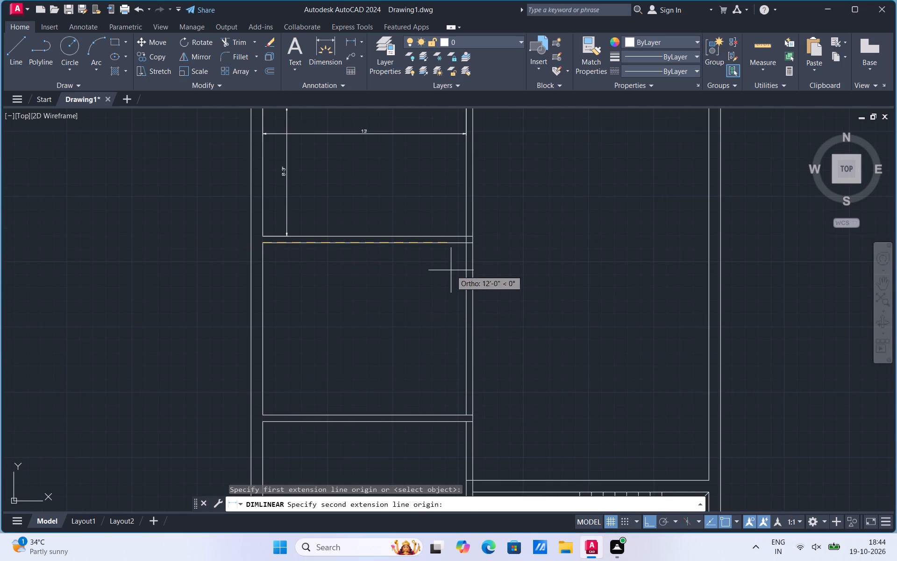
{"action": "left_click", "coordinate": [467, 245]}
{"action": "left_click", "coordinate": [462, 263]}
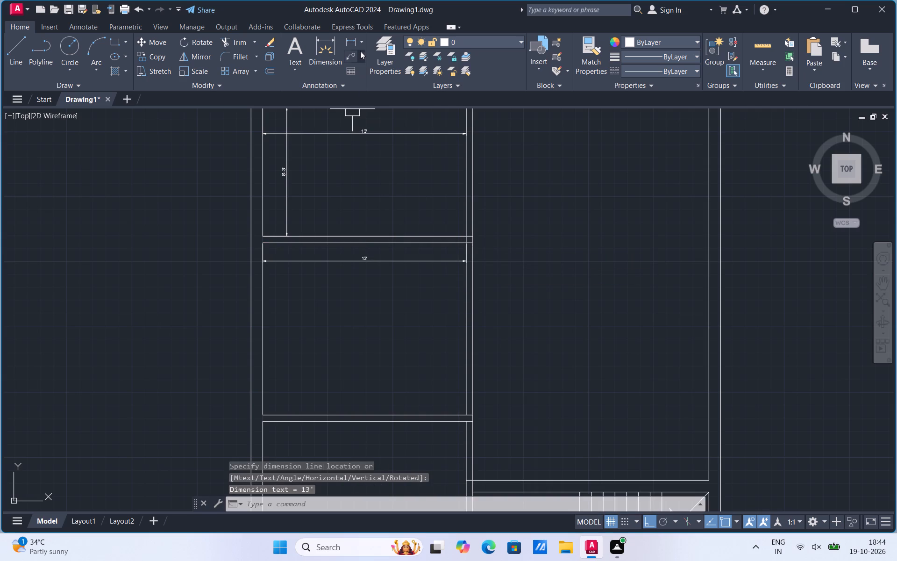
{"action": "left_click", "coordinate": [355, 43]}
{"action": "left_click", "coordinate": [262, 244]}
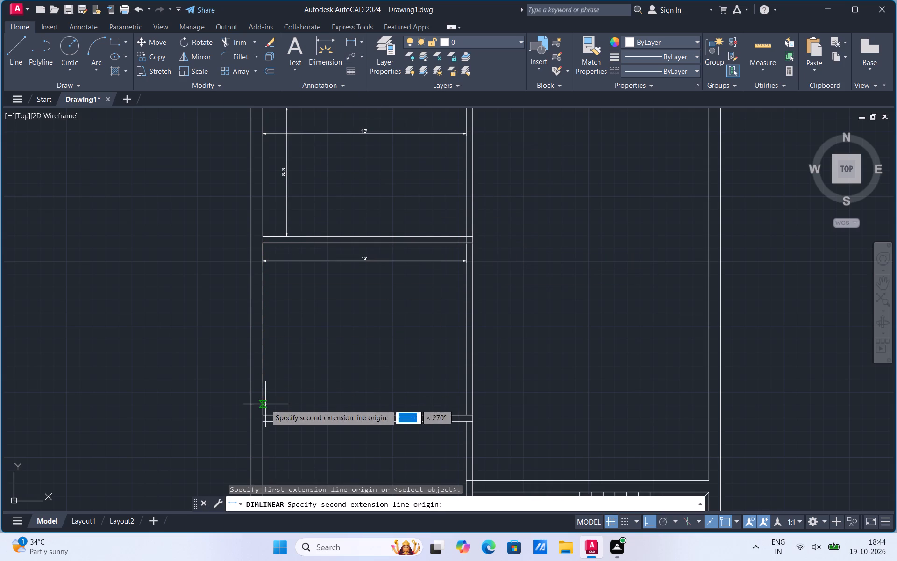
{"action": "left_click", "coordinate": [262, 415]}
{"action": "left_click", "coordinate": [293, 401]}
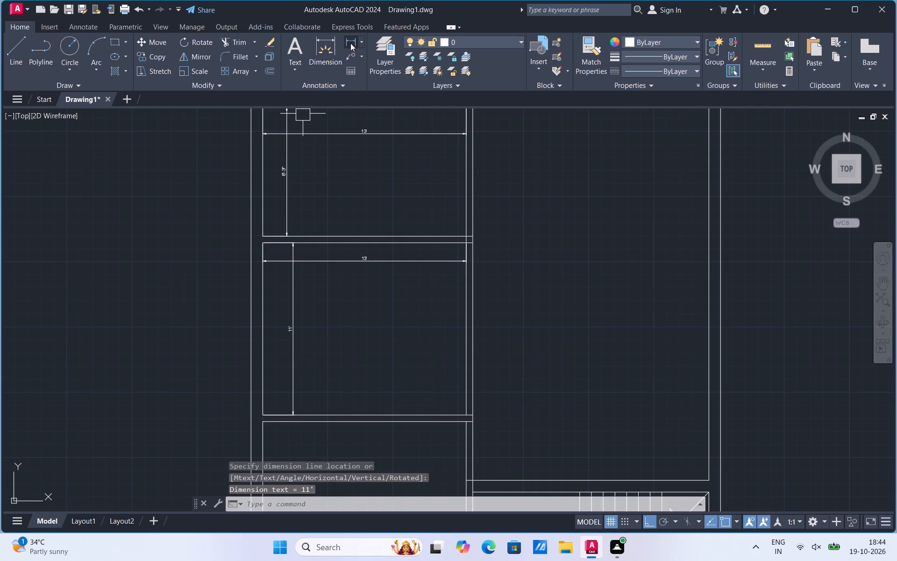
Dimension the inner width and depth of the bottom room on the plan's left side, placing both dimensions inside it.
{"action": "left_click", "coordinate": [352, 41]}
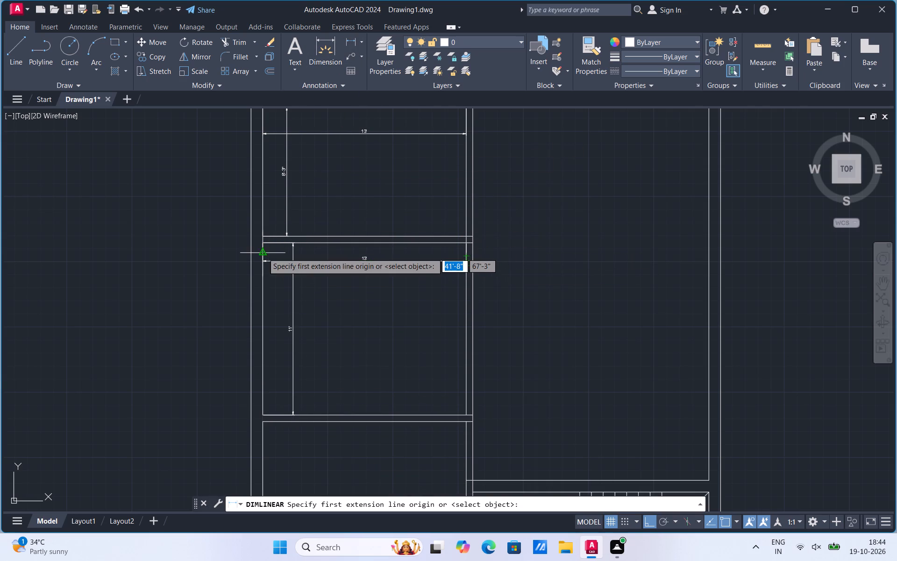
{"action": "scroll", "coordinate": [263, 253], "scroll_direction": "down", "scroll_amount": 1}
{"action": "scroll", "coordinate": [306, 439], "scroll_direction": "up", "scroll_amount": 1}
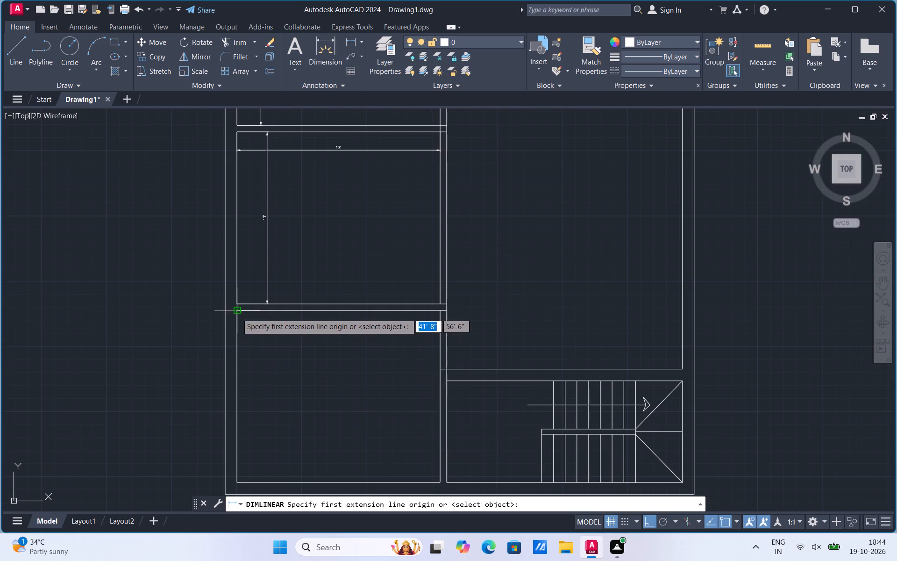
{"action": "left_click", "coordinate": [237, 313]}
{"action": "left_click", "coordinate": [441, 313]}
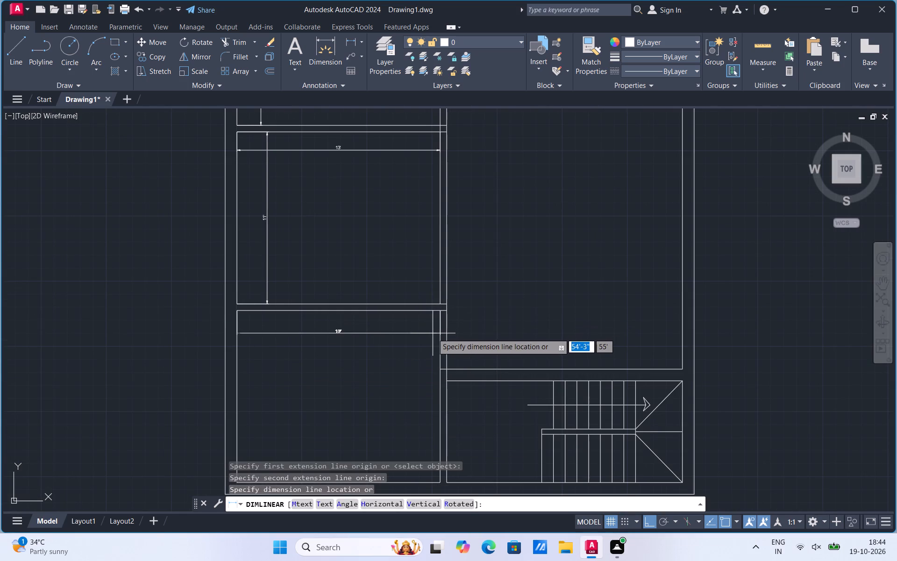
{"action": "left_click", "coordinate": [433, 333]}
{"action": "left_click", "coordinate": [351, 38]}
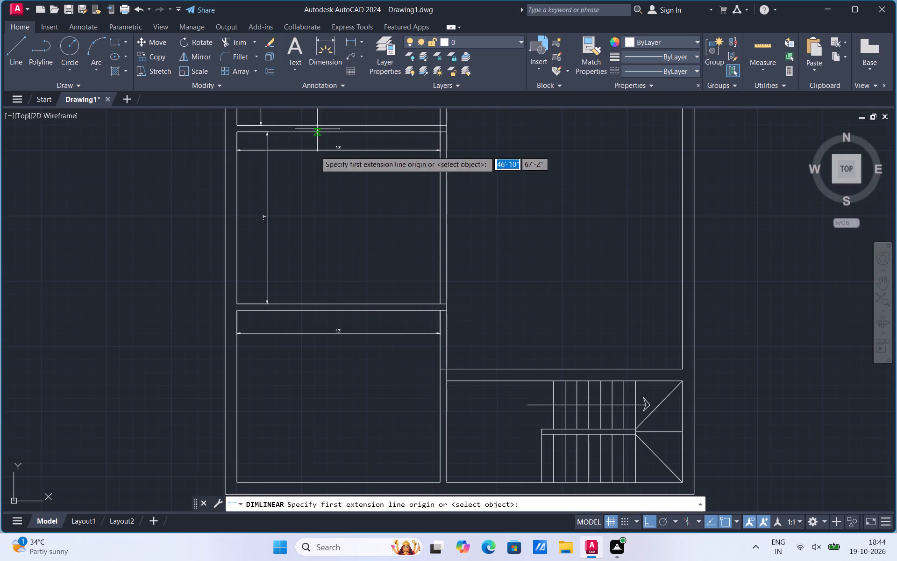
{"action": "left_click", "coordinate": [238, 309]}
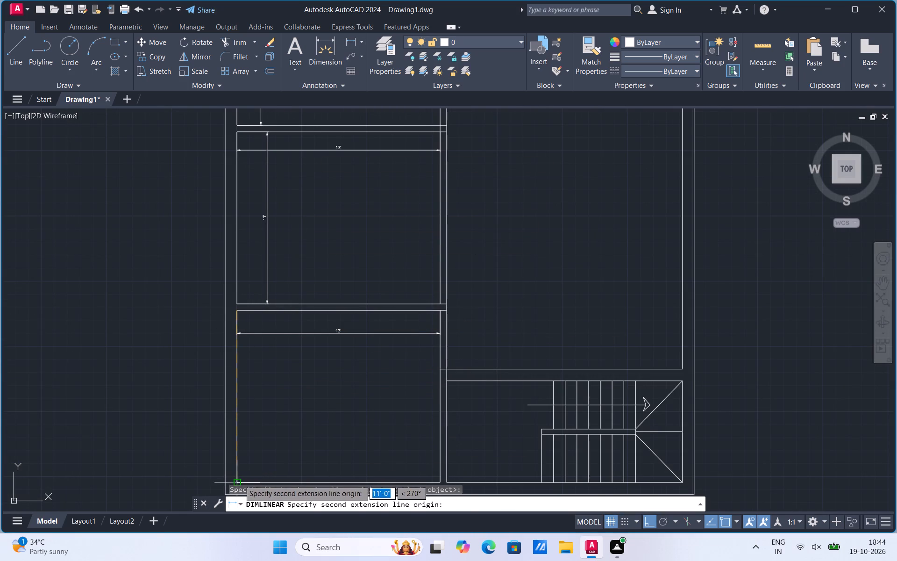
{"action": "left_click", "coordinate": [239, 482]}
{"action": "left_click", "coordinate": [264, 453]}
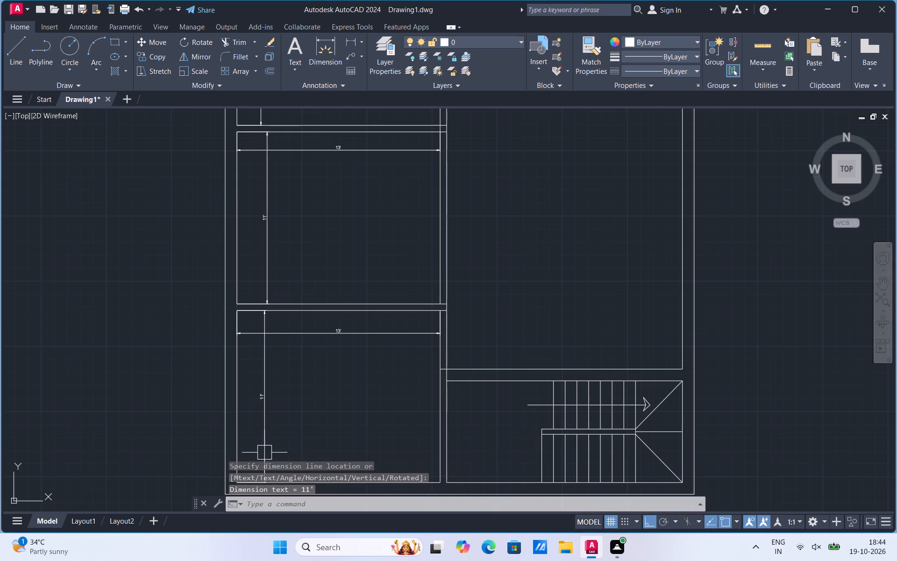
Dimension the large hall's inner width from the partition to the outer wall, placing it across the hall's upper part.
{"action": "scroll", "coordinate": [327, 422], "scroll_direction": "up", "scroll_amount": 1}
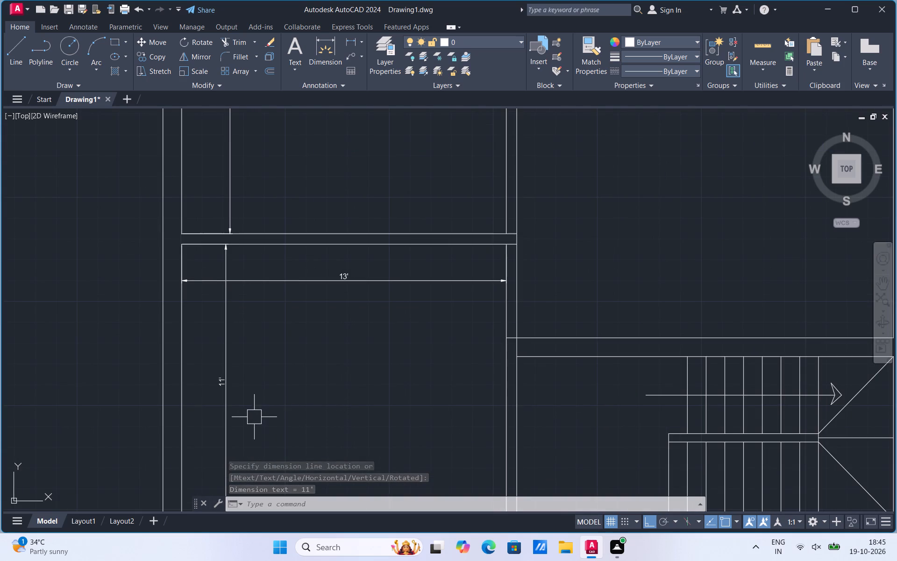
{"action": "scroll", "coordinate": [252, 414], "scroll_direction": "down", "scroll_amount": 1}
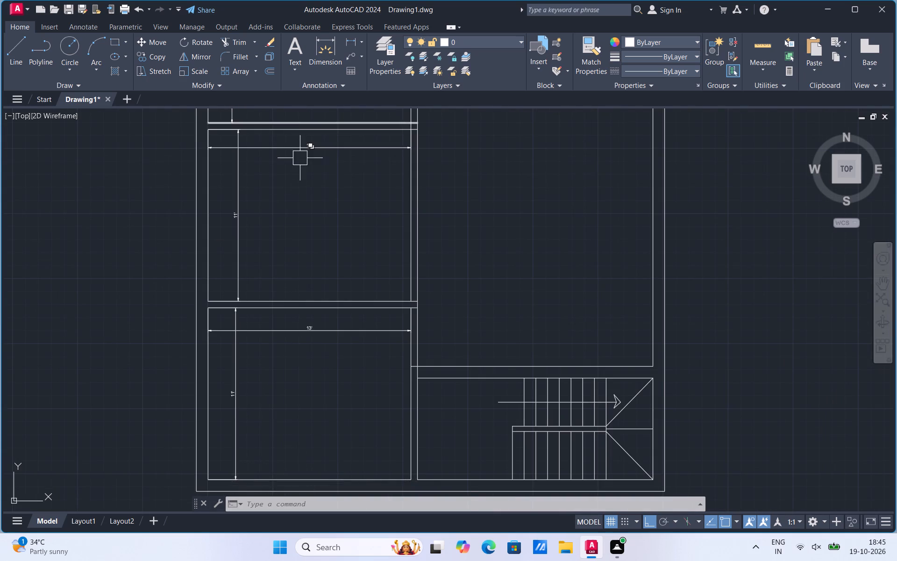
{"action": "scroll", "coordinate": [311, 167], "scroll_direction": "up", "scroll_amount": 1}
{"action": "scroll", "coordinate": [263, 374], "scroll_direction": "down", "scroll_amount": 3}
{"action": "scroll", "coordinate": [406, 309], "scroll_direction": "up", "scroll_amount": 1}
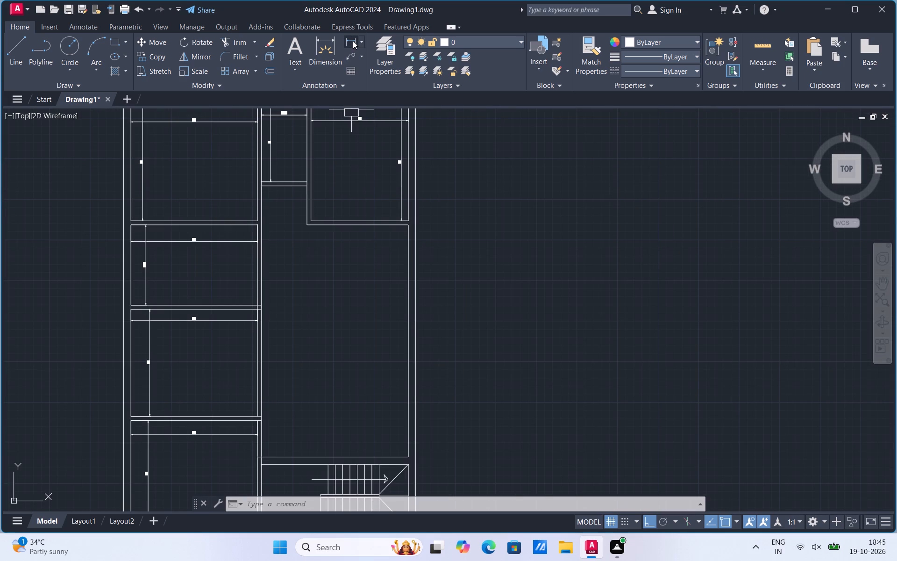
{"action": "left_click", "coordinate": [352, 41]}
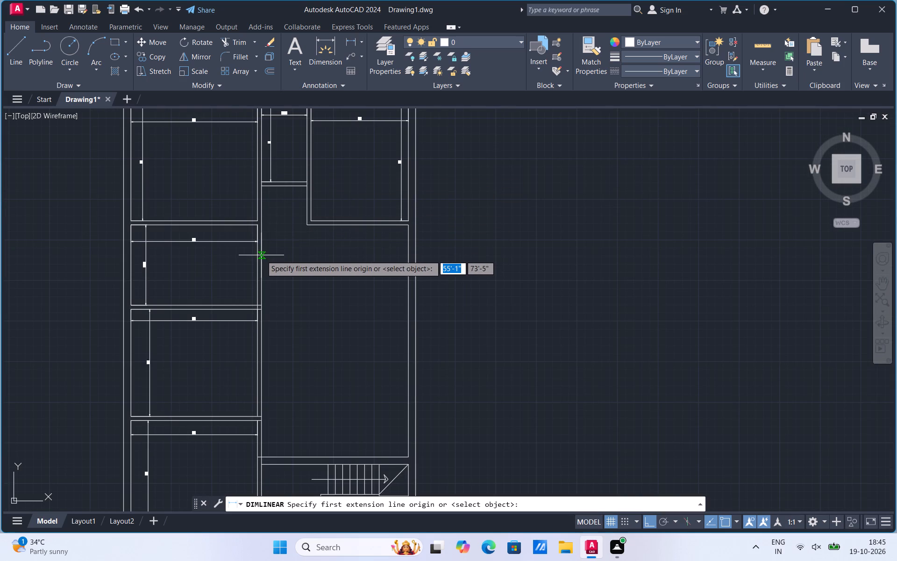
{"action": "left_click", "coordinate": [261, 255]}
{"action": "left_click", "coordinate": [407, 256]}
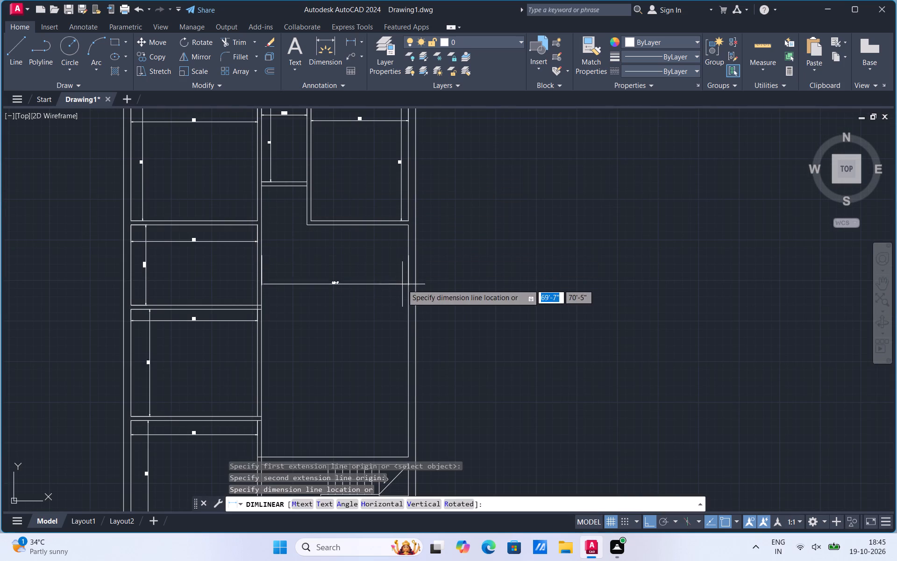
{"action": "left_click", "coordinate": [402, 284]}
Dimension the large hall's inner depth from the upper-right room's wall down to the stair wall, placing it inside near the outer wall.
{"action": "scroll", "coordinate": [339, 288], "scroll_direction": "up", "scroll_amount": 3}
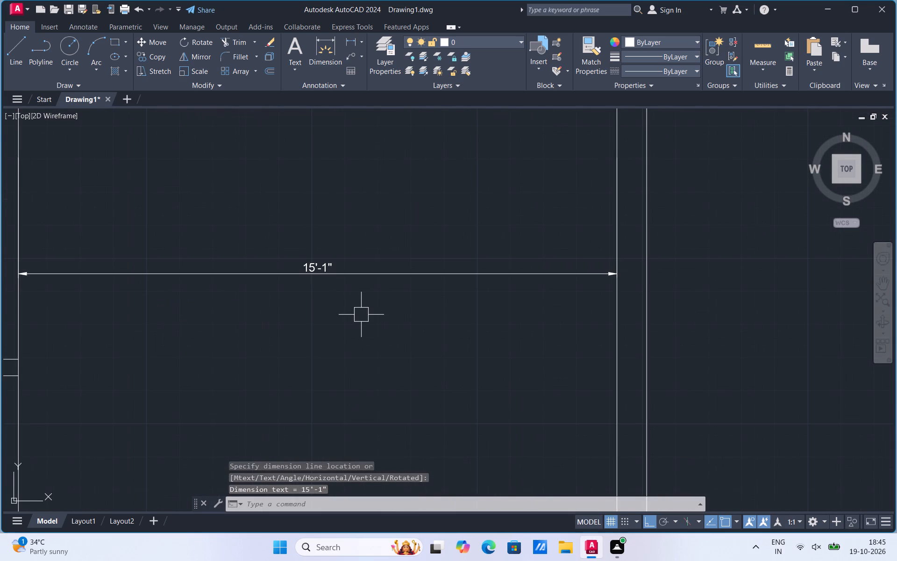
{"action": "scroll", "coordinate": [391, 271], "scroll_direction": "down", "scroll_amount": 2}
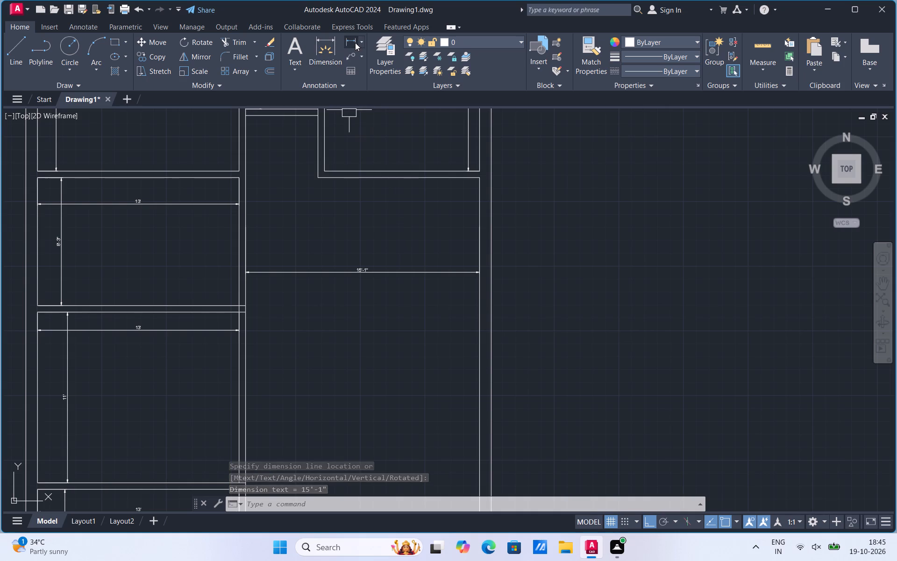
{"action": "left_click", "coordinate": [354, 43]}
{"action": "left_click", "coordinate": [477, 178]}
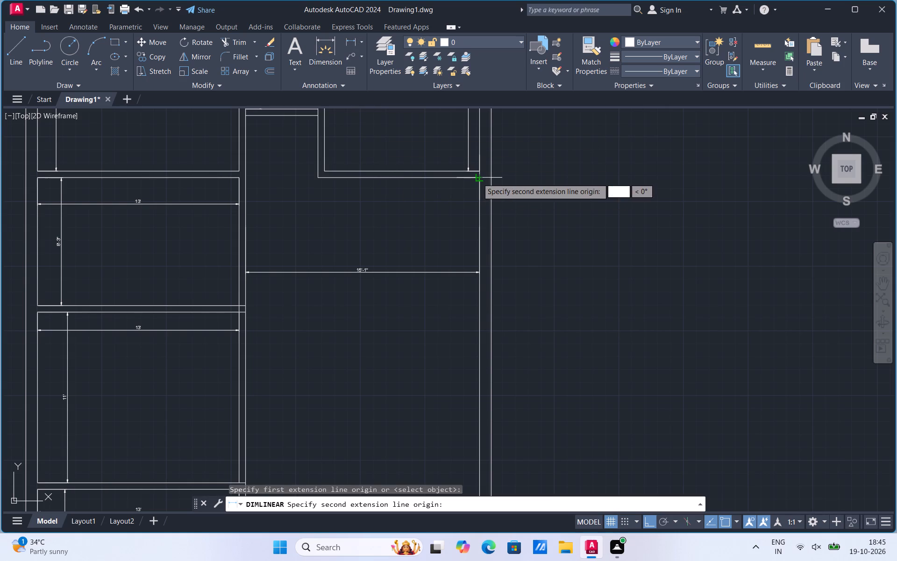
{"action": "scroll", "coordinate": [463, 187], "scroll_direction": "down", "scroll_amount": 3}
{"action": "scroll", "coordinate": [463, 246], "scroll_direction": "up", "scroll_amount": 2}
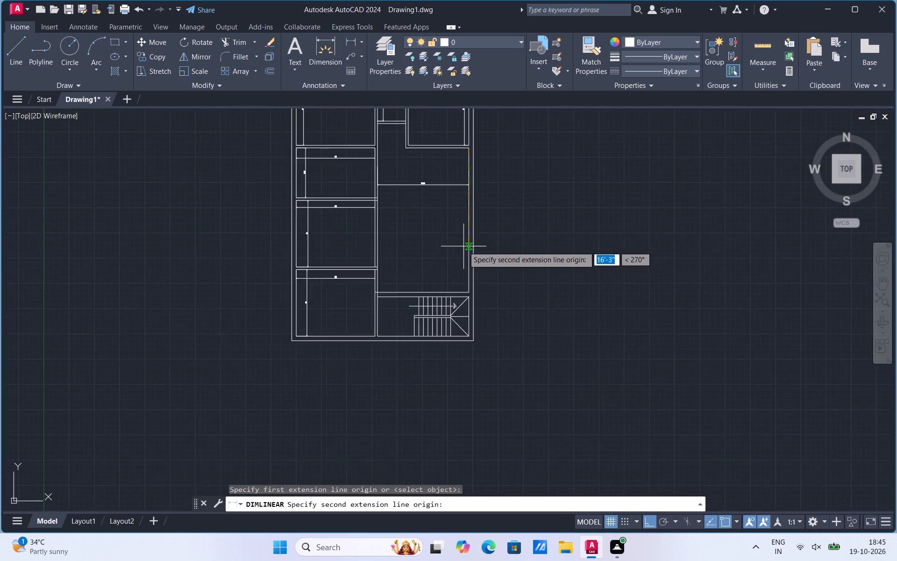
{"action": "left_click", "coordinate": [470, 319]}
{"action": "left_click", "coordinate": [442, 298]}
Dimension the stair room's inner depth along the outer wall, placing the dimension inside over the winder treads.
{"action": "scroll", "coordinate": [448, 229], "scroll_direction": "up", "scroll_amount": 3}
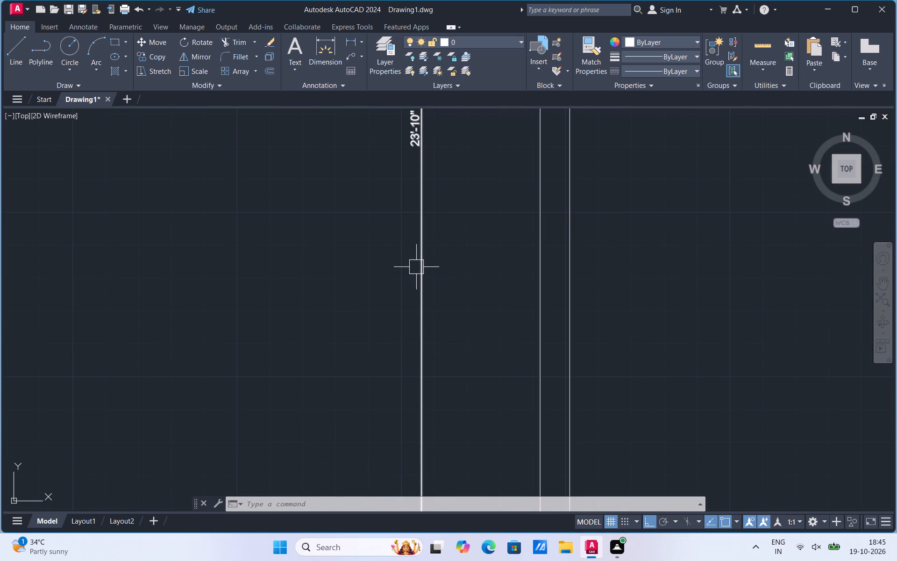
{"action": "scroll", "coordinate": [414, 266], "scroll_direction": "down", "scroll_amount": 3}
{"action": "scroll", "coordinate": [401, 379], "scroll_direction": "up", "scroll_amount": 2}
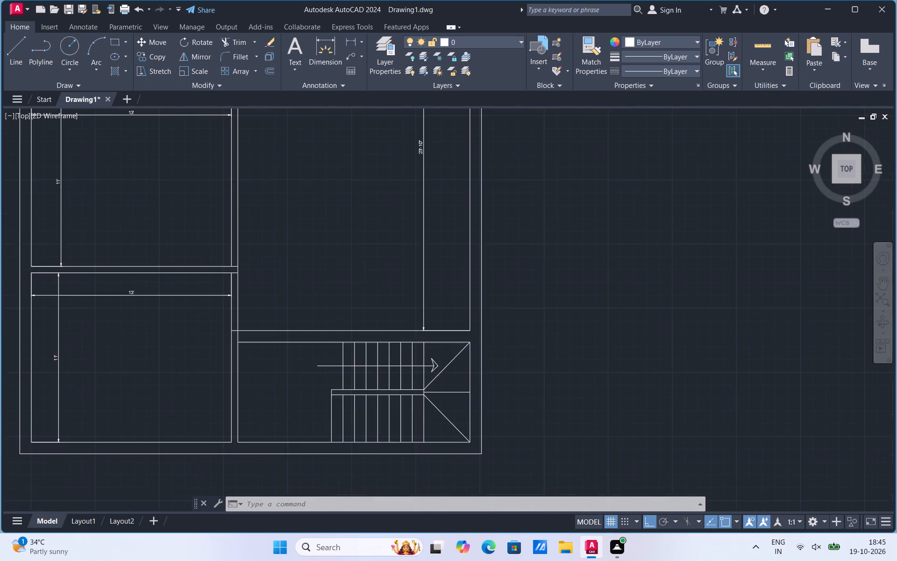
{"action": "left_click", "coordinate": [352, 43]}
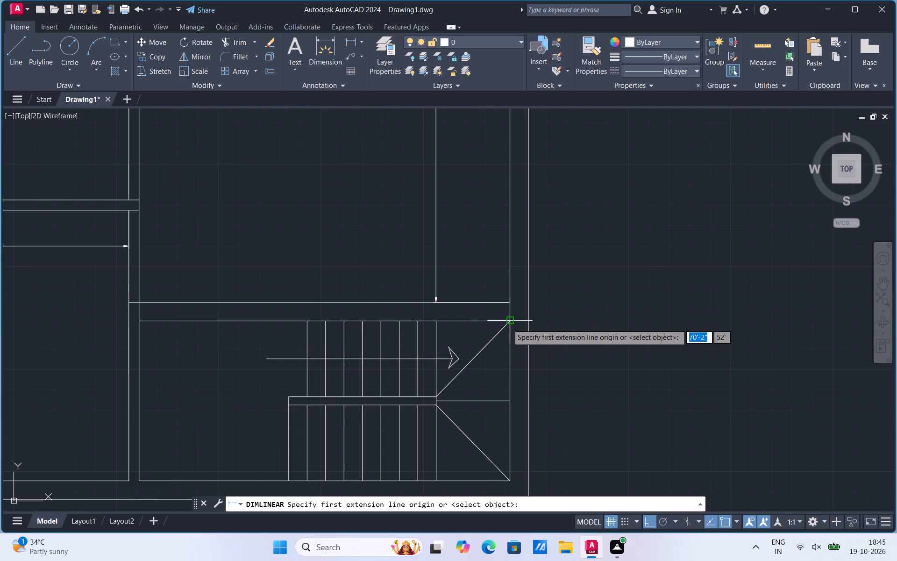
{"action": "left_click", "coordinate": [509, 322]}
{"action": "left_click", "coordinate": [512, 482]}
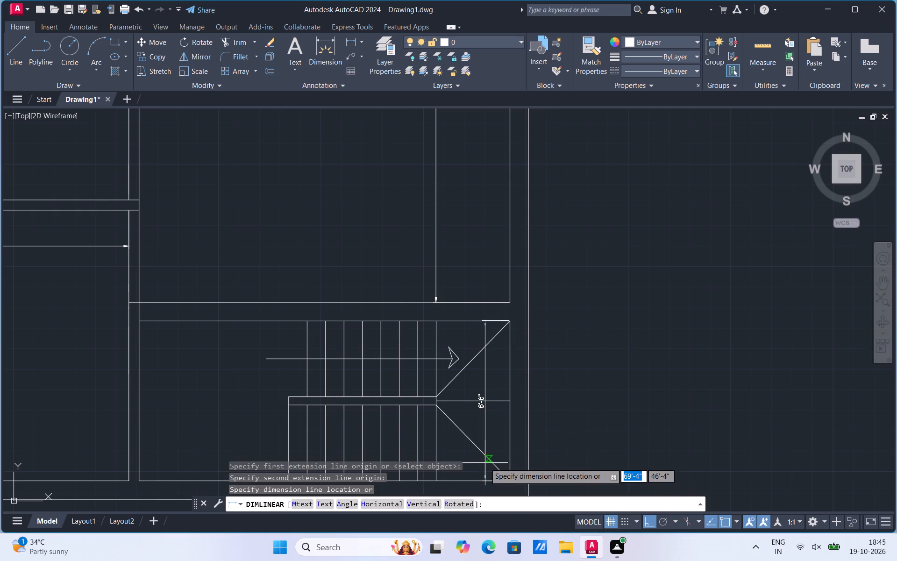
{"action": "left_click", "coordinate": [485, 463]}
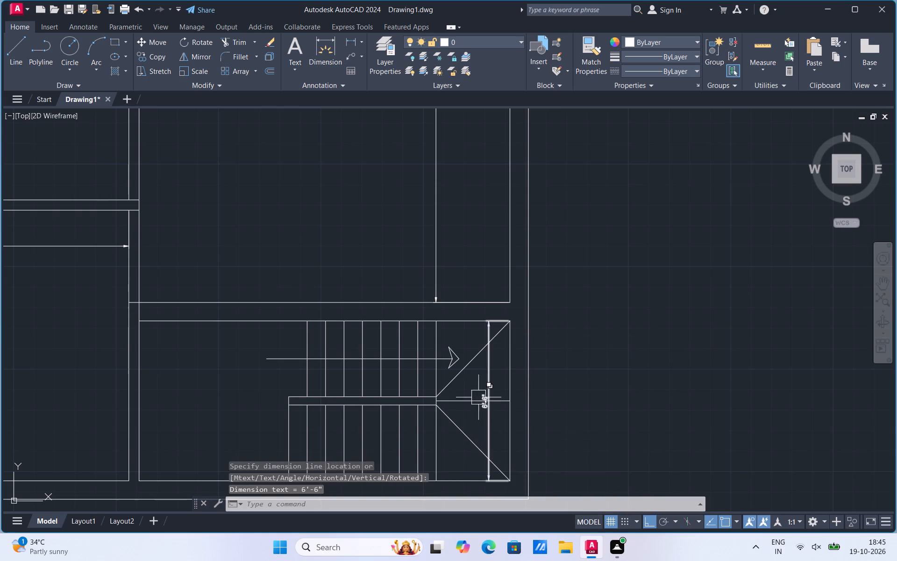
Dimension the stair room's inner width between the partition and the outer wall, placing it just below the room's upper wall line.
{"action": "scroll", "coordinate": [445, 361], "scroll_direction": "down", "scroll_amount": 2}
{"action": "scroll", "coordinate": [403, 417], "scroll_direction": "up", "scroll_amount": 1}
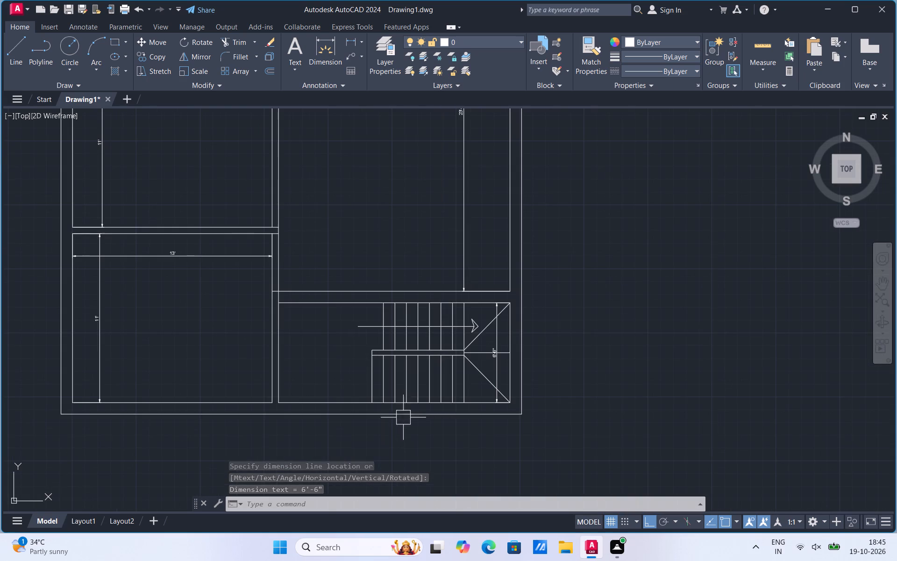
{"action": "left_click", "coordinate": [350, 42]}
{"action": "scroll", "coordinate": [434, 434], "scroll_direction": "up", "scroll_amount": 1}
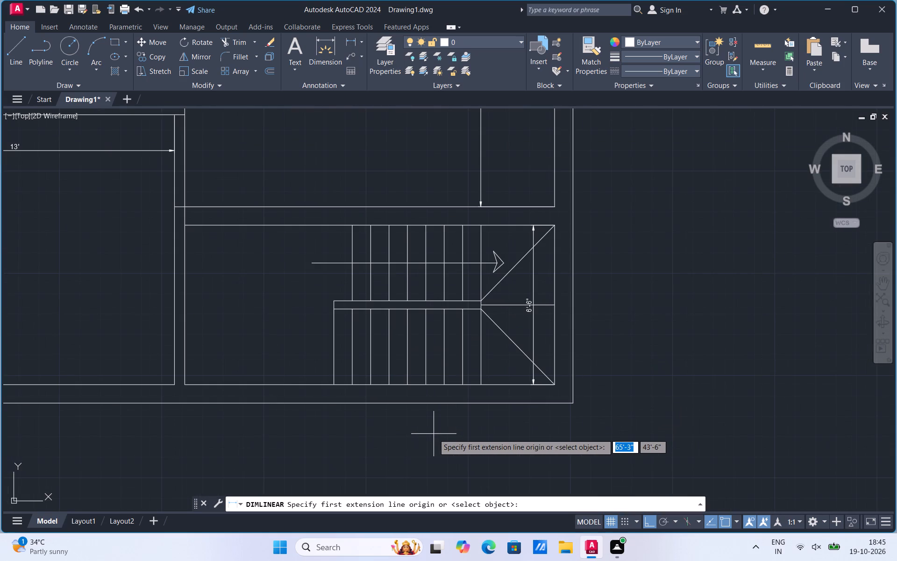
{"action": "scroll", "coordinate": [434, 434], "scroll_direction": "up", "scroll_amount": 2}
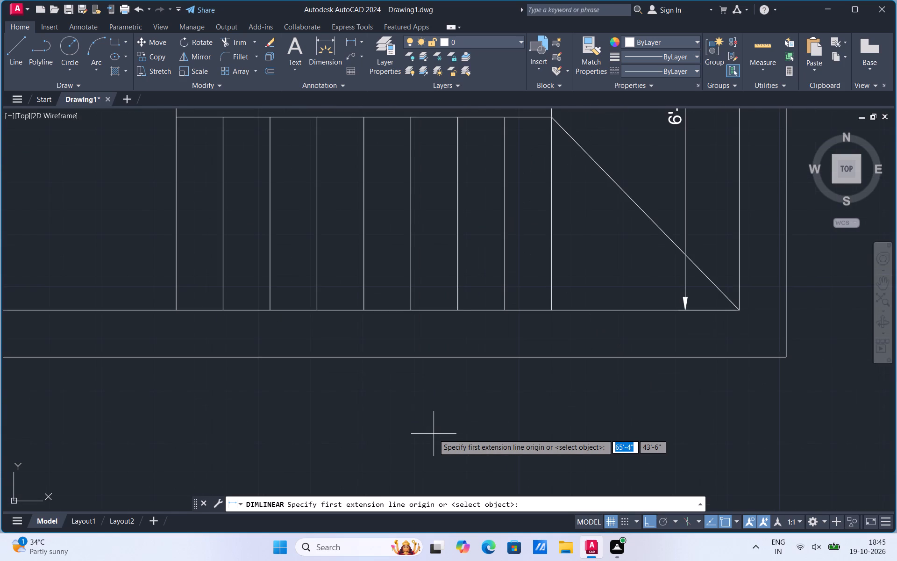
{"action": "scroll", "coordinate": [347, 405], "scroll_direction": "down", "scroll_amount": 2}
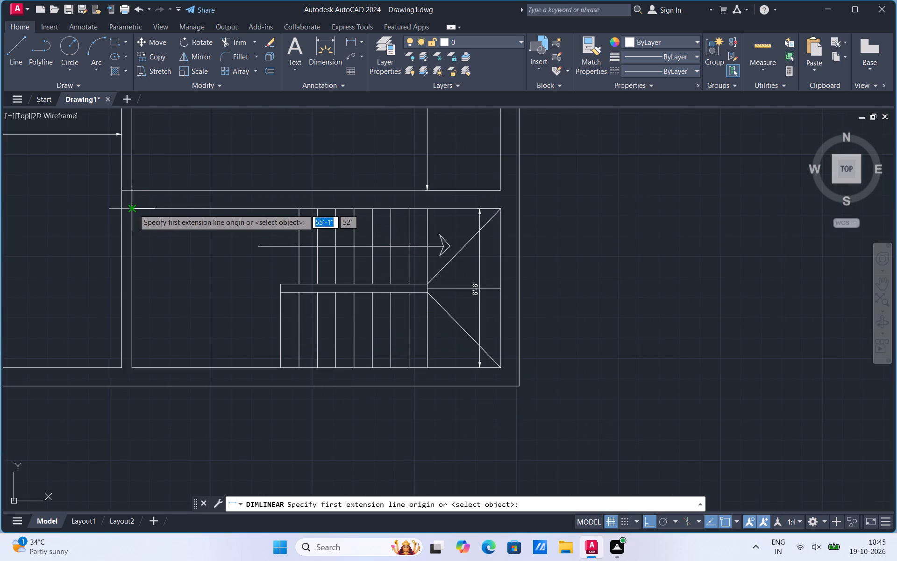
{"action": "left_click", "coordinate": [134, 209]}
{"action": "left_click", "coordinate": [504, 210]}
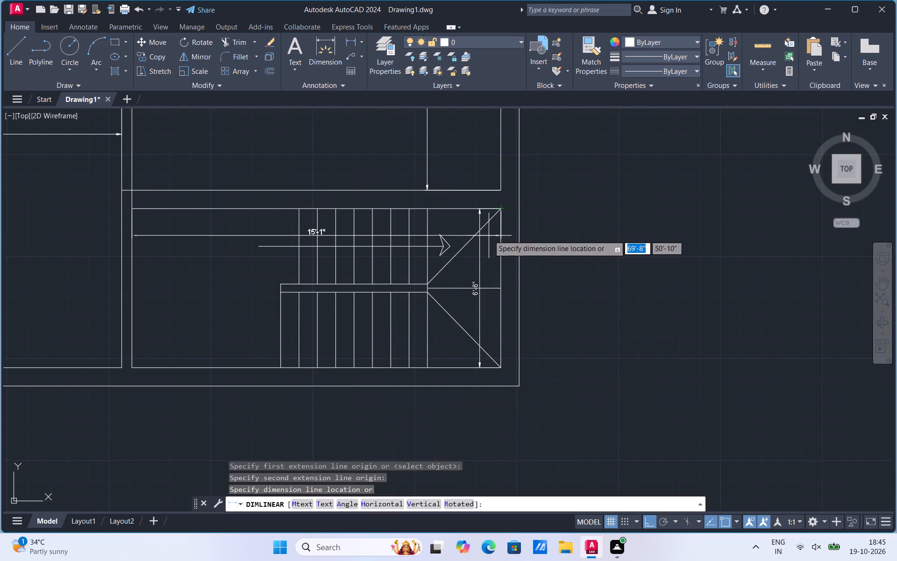
{"action": "left_click", "coordinate": [489, 231]}
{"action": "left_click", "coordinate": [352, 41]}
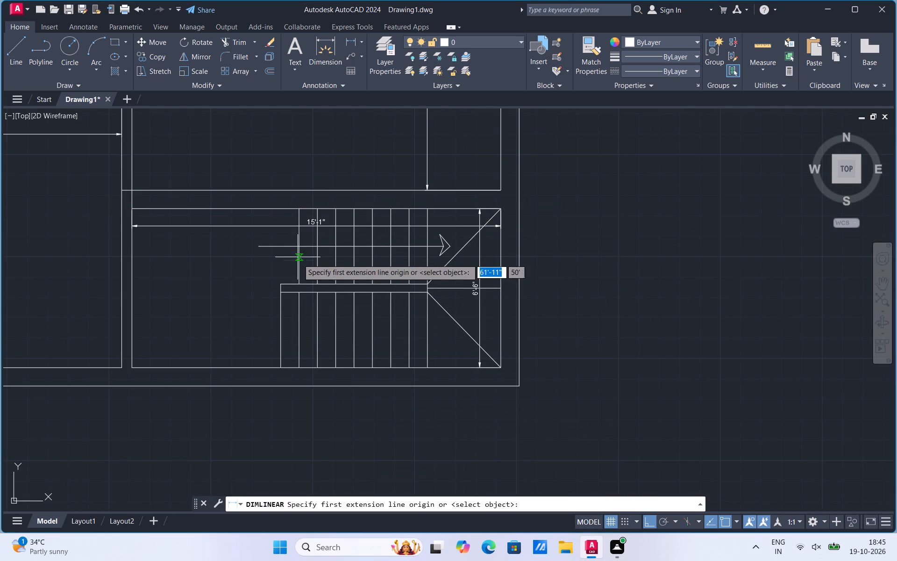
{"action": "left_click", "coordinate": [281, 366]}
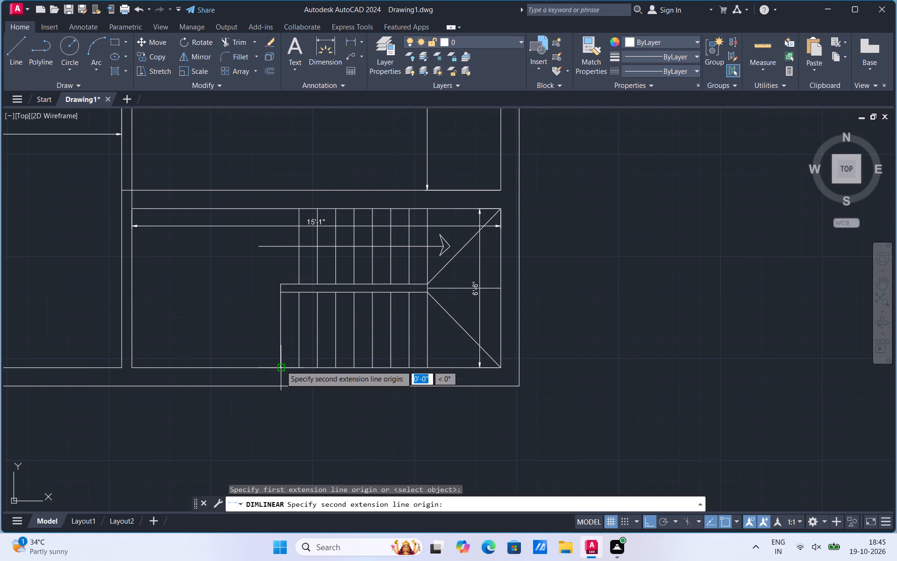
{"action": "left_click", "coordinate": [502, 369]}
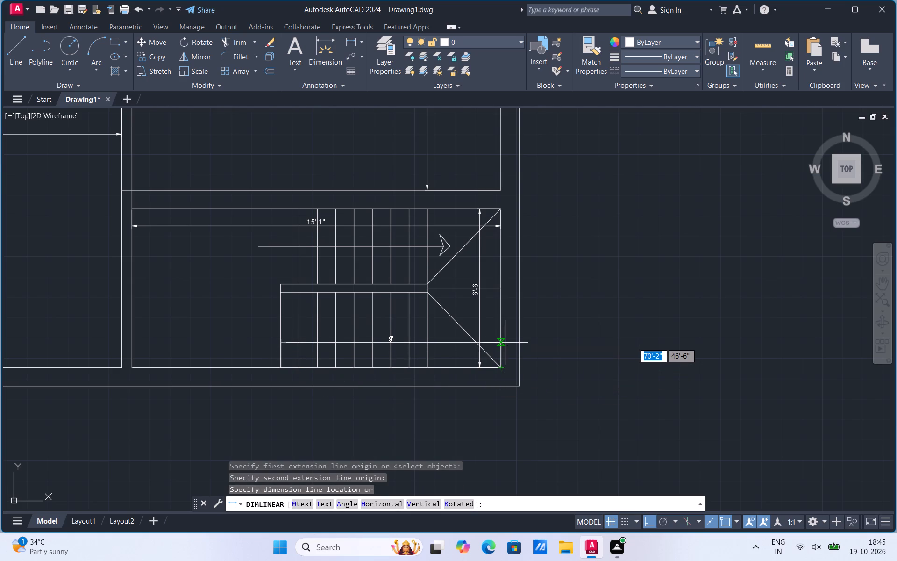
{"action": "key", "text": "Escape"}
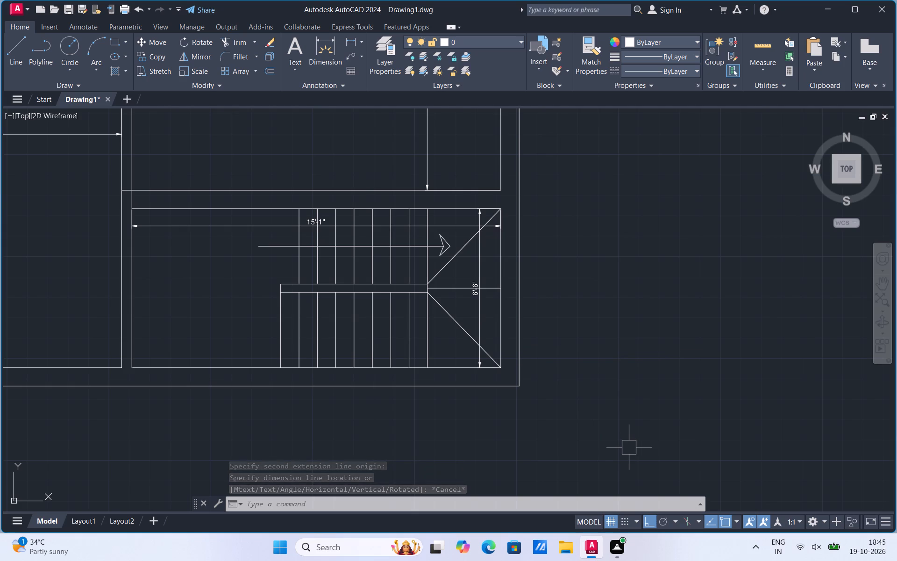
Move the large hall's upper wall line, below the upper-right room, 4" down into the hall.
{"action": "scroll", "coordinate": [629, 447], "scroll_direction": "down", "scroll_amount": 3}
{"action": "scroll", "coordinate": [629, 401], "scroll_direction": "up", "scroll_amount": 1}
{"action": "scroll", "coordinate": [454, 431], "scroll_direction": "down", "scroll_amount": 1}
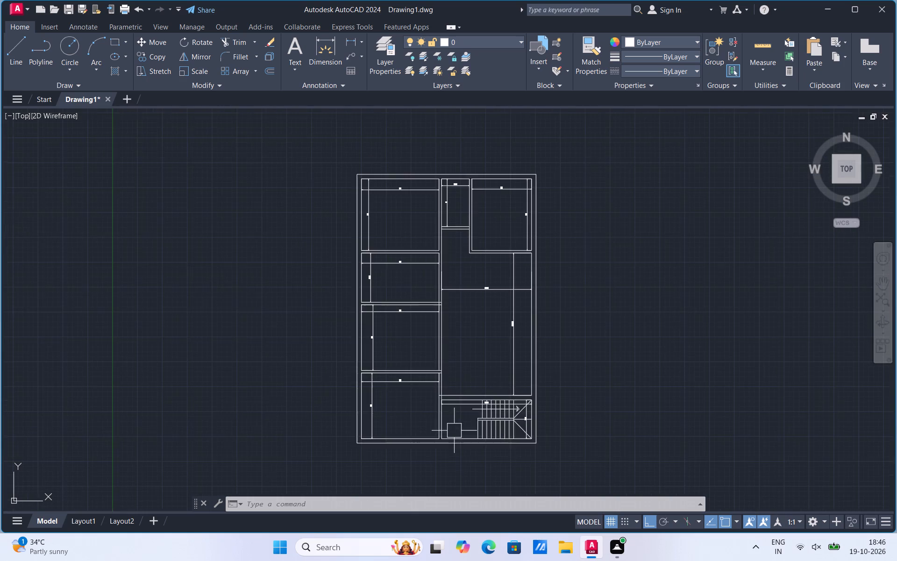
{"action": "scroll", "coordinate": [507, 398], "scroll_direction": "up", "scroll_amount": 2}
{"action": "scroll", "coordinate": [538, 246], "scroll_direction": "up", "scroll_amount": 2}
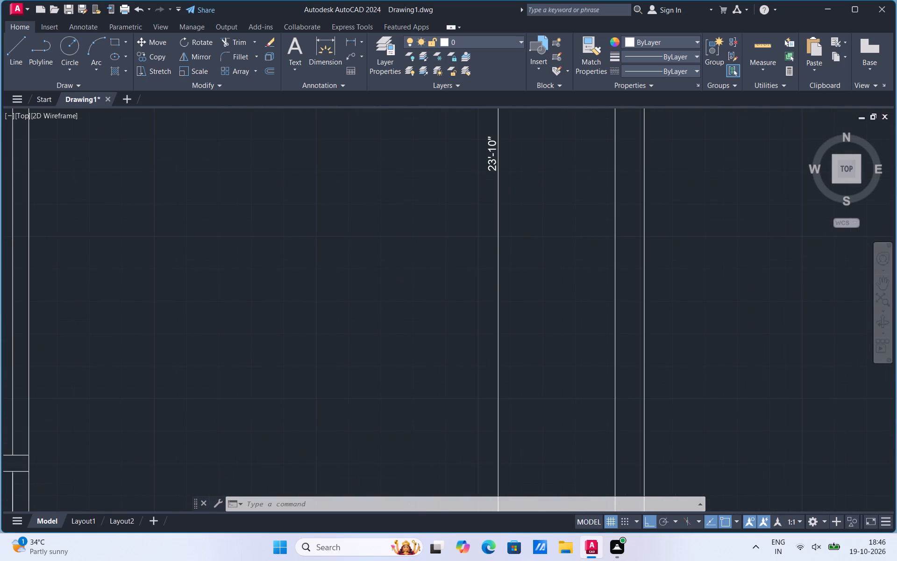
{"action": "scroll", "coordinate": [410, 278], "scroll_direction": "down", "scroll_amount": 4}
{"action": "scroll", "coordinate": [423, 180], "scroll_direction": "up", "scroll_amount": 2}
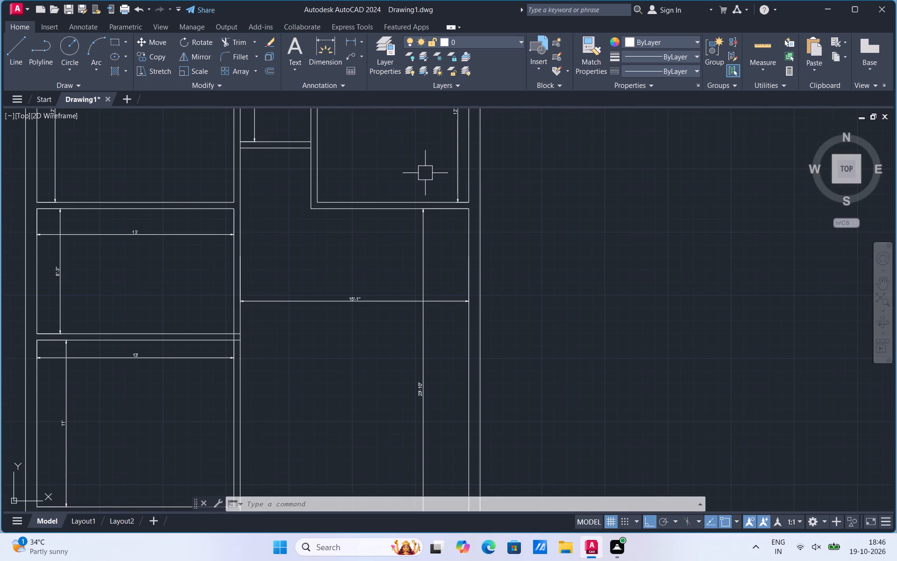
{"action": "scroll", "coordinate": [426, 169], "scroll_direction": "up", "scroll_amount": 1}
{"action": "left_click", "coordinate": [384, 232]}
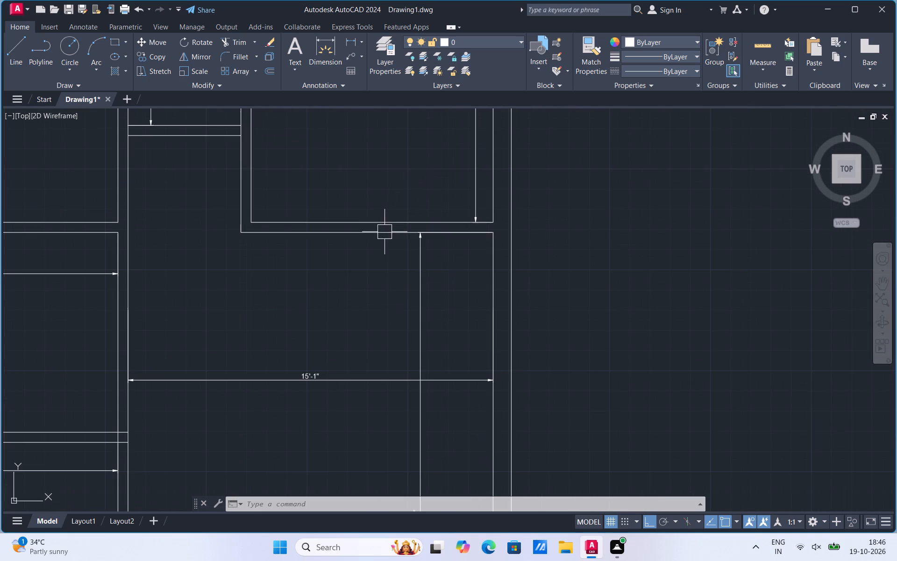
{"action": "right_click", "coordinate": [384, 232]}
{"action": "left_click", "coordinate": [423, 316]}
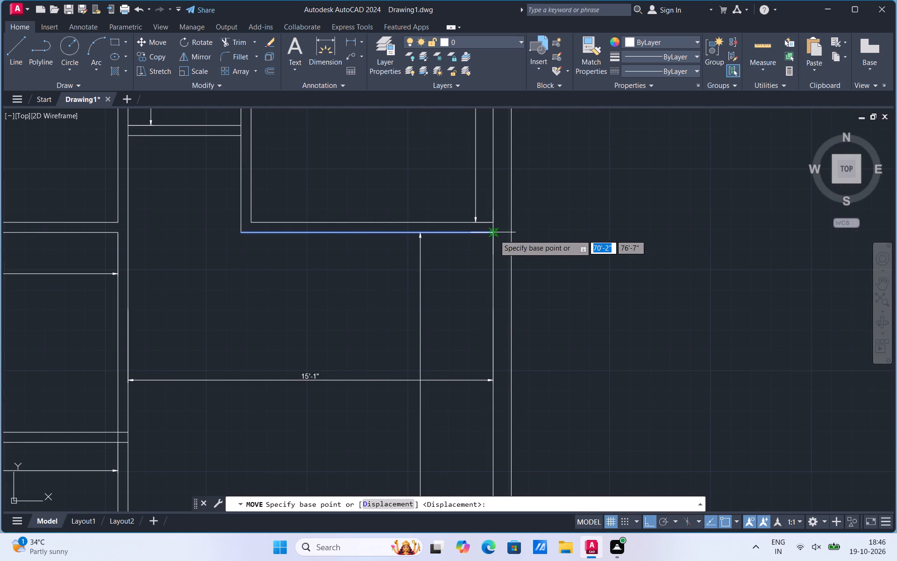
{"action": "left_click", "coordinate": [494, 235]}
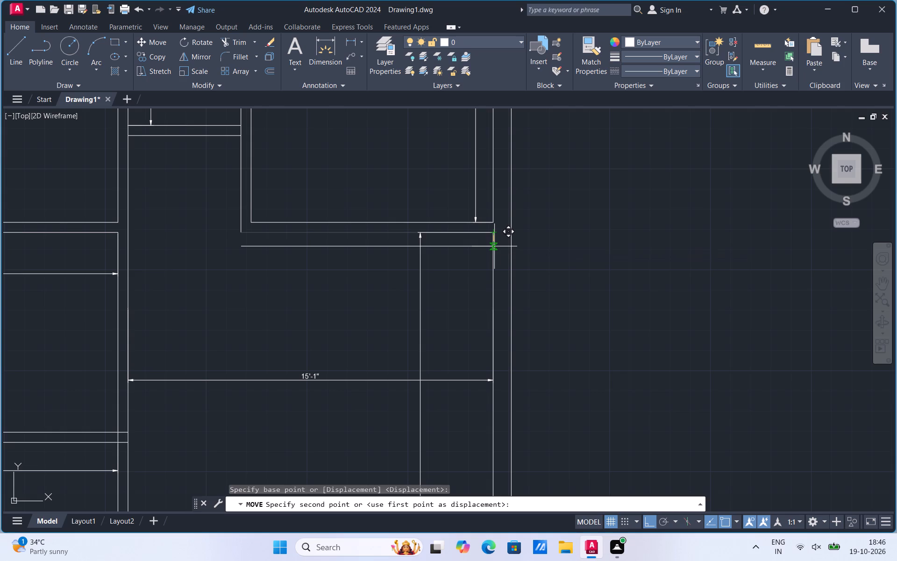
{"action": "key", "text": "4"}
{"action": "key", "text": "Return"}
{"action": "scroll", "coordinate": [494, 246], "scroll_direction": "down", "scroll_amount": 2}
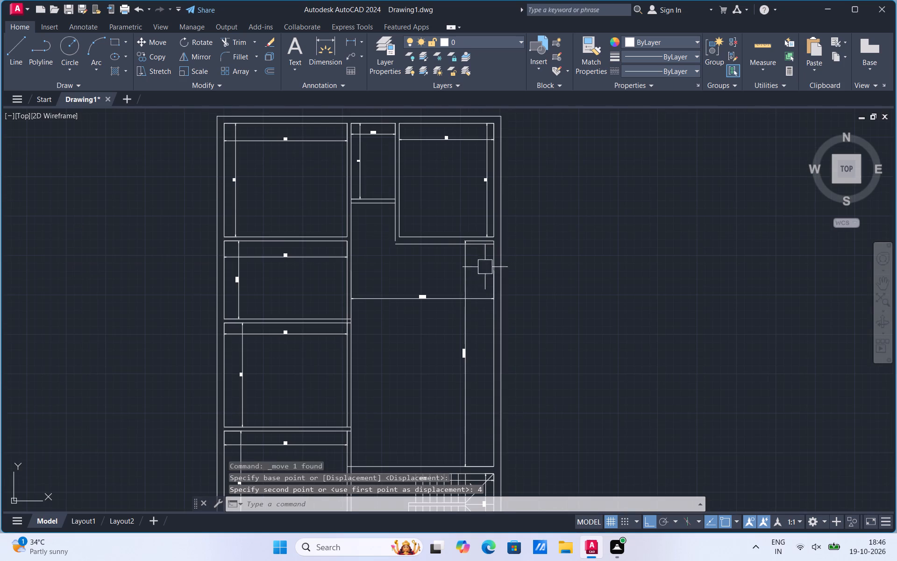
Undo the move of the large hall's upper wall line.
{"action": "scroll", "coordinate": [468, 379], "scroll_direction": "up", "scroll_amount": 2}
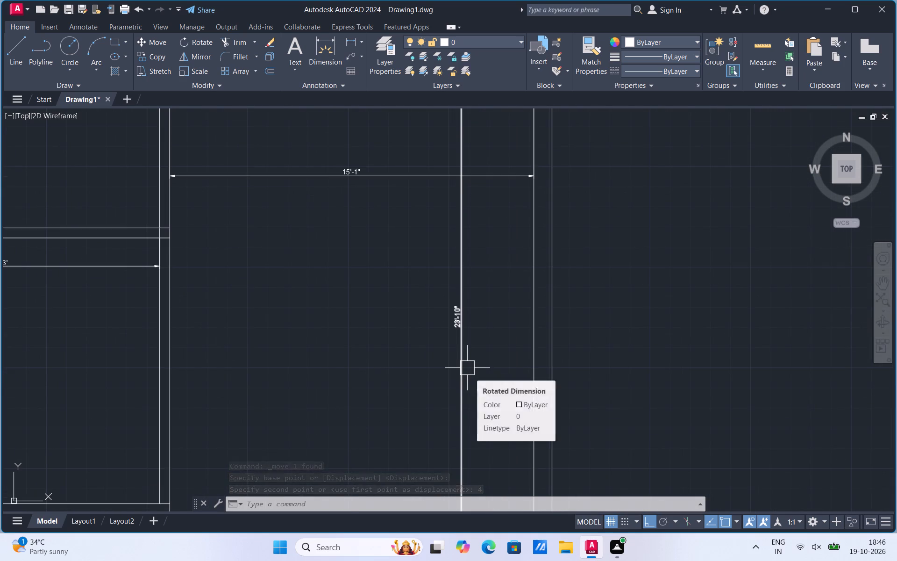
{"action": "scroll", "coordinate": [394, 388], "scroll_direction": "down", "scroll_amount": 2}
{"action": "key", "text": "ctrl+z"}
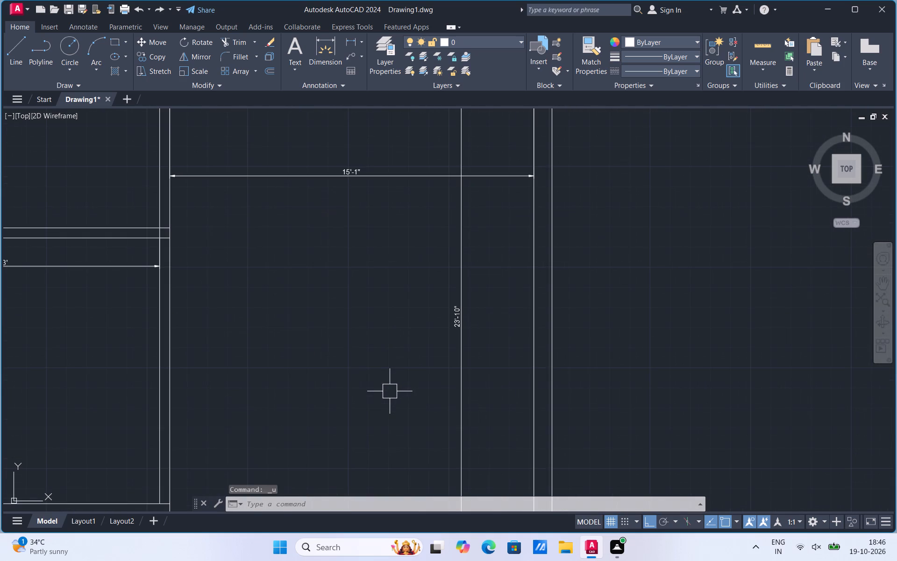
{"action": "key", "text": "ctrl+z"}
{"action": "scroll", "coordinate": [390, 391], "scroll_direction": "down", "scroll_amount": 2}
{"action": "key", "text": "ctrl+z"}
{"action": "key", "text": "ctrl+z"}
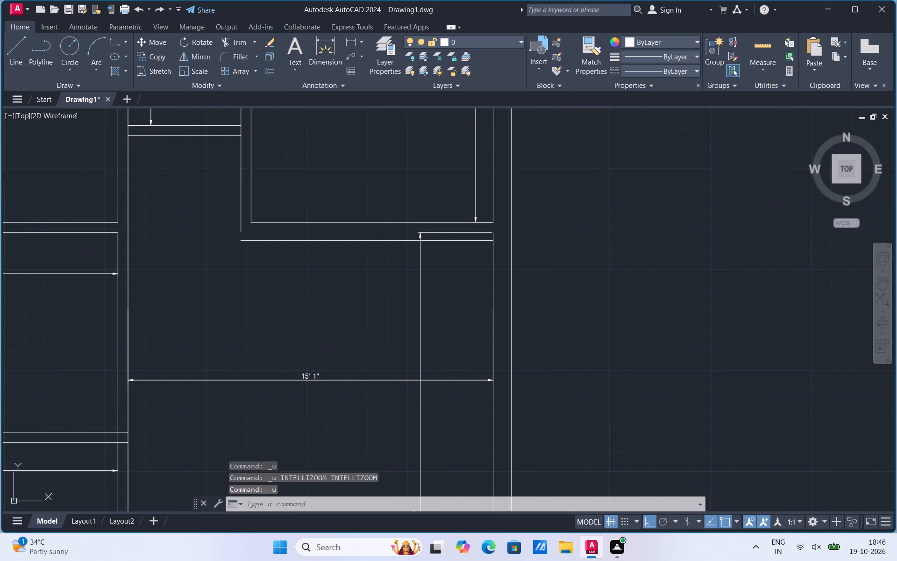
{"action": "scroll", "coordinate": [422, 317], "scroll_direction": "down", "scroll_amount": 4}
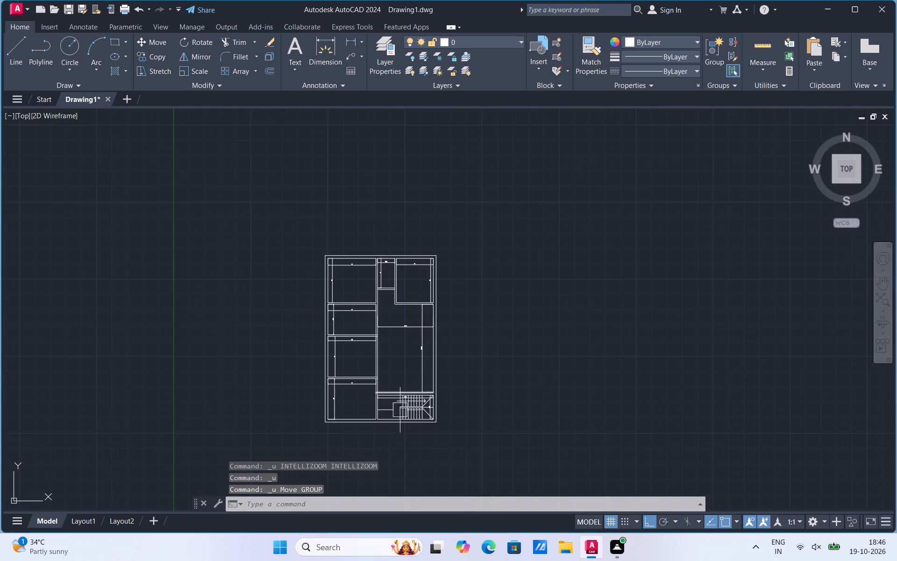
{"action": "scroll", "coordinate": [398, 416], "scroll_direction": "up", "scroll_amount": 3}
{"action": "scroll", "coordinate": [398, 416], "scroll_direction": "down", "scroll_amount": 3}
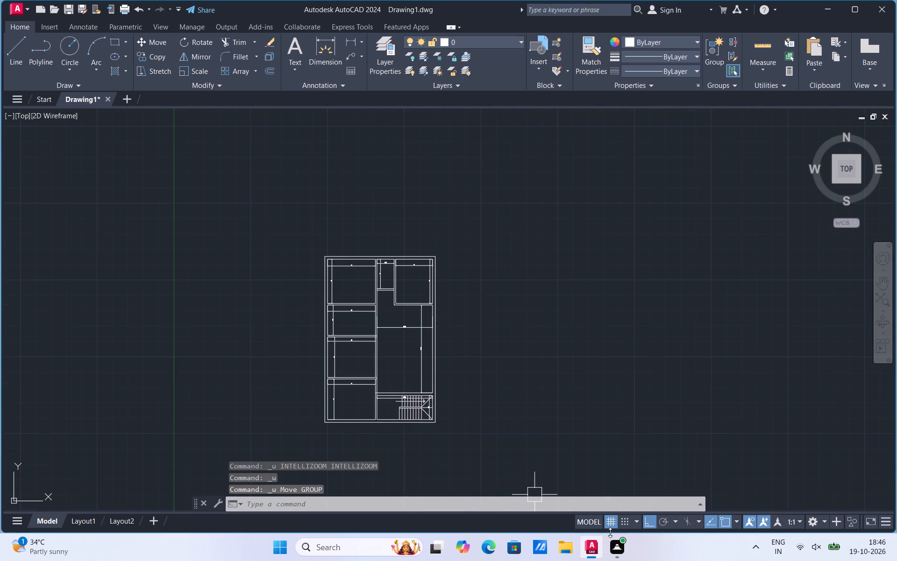
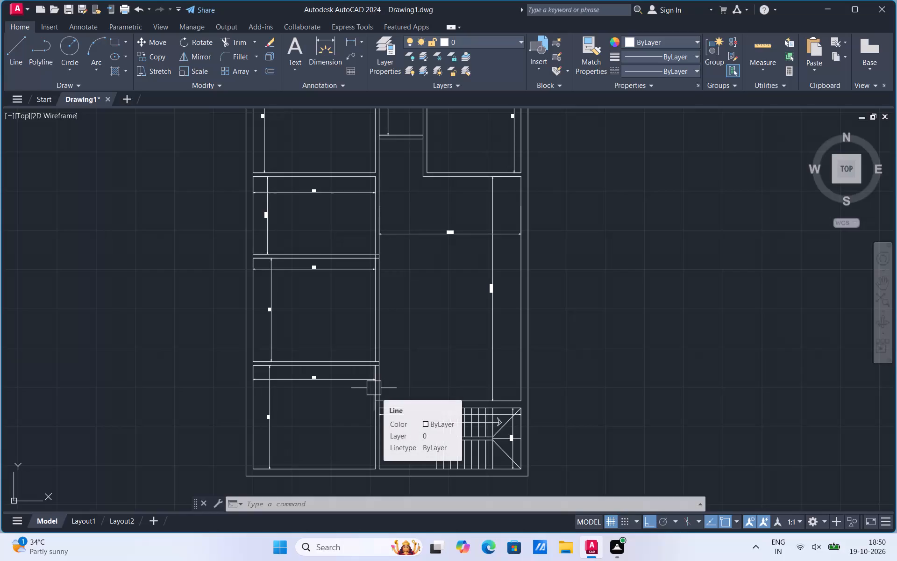
Move the large hall's lower wall line, above the stair room, 4" down towards the stair room.
{"action": "scroll", "coordinate": [415, 347], "scroll_direction": "up", "scroll_amount": 2}
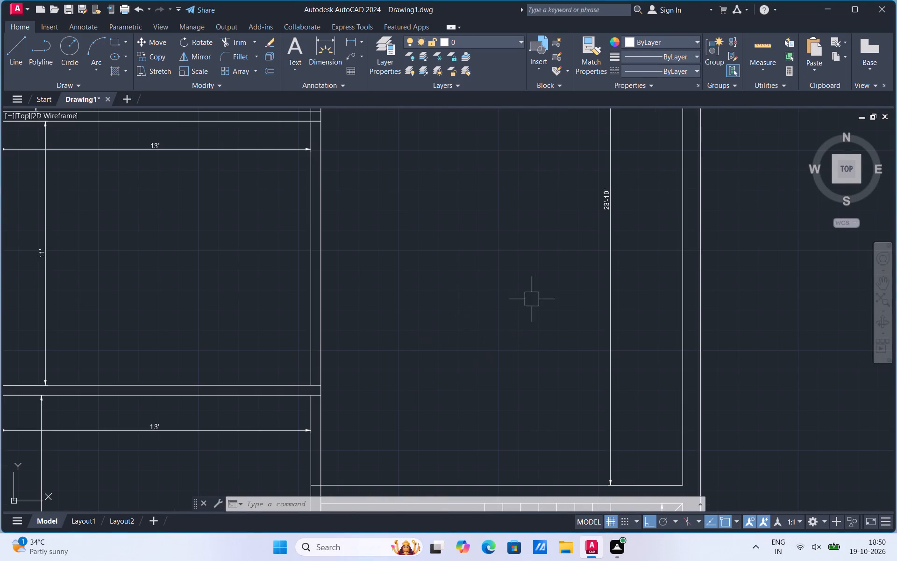
{"action": "scroll", "coordinate": [447, 327], "scroll_direction": "down", "scroll_amount": 2}
{"action": "scroll", "coordinate": [468, 401], "scroll_direction": "up", "scroll_amount": 2}
{"action": "scroll", "coordinate": [468, 401], "scroll_direction": "down", "scroll_amount": 2}
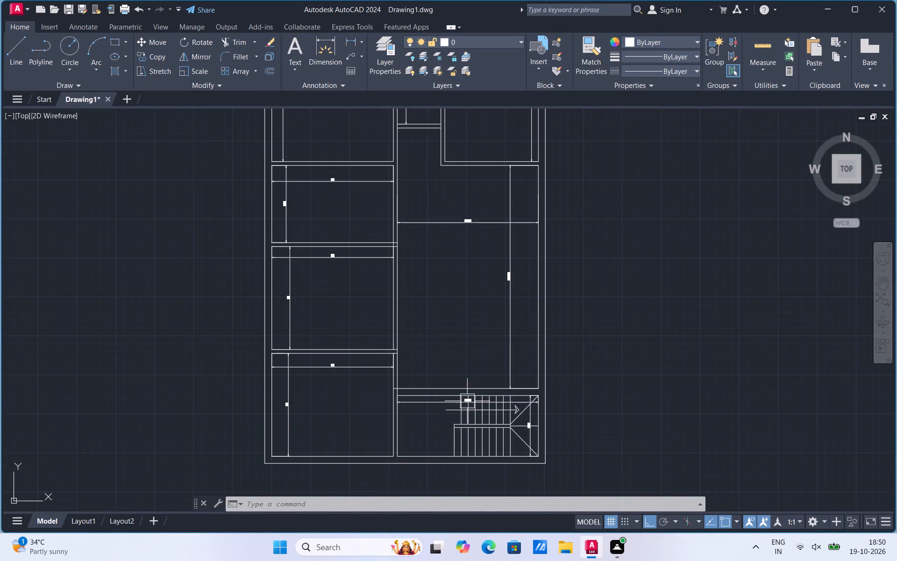
{"action": "scroll", "coordinate": [492, 381], "scroll_direction": "up", "scroll_amount": 3}
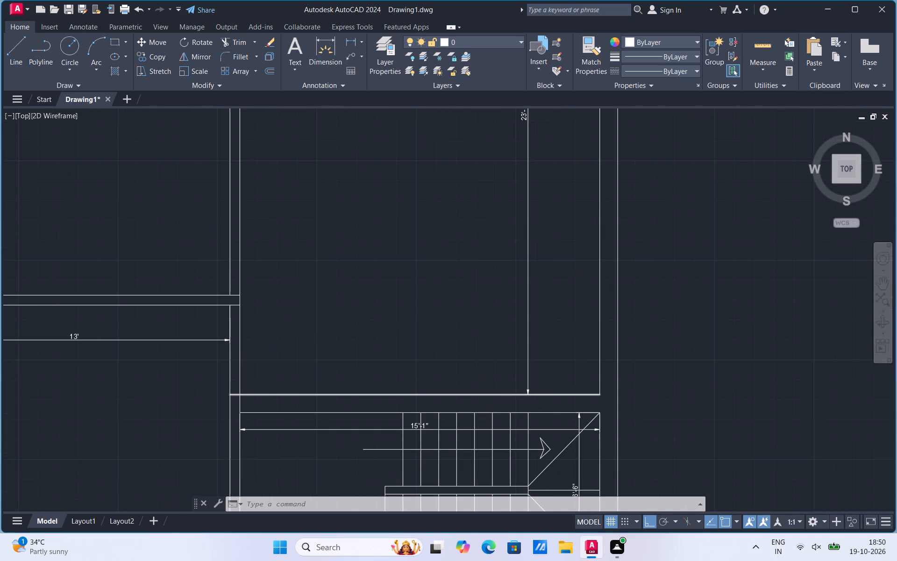
{"action": "left_click", "coordinate": [510, 395]}
{"action": "right_click", "coordinate": [510, 395]}
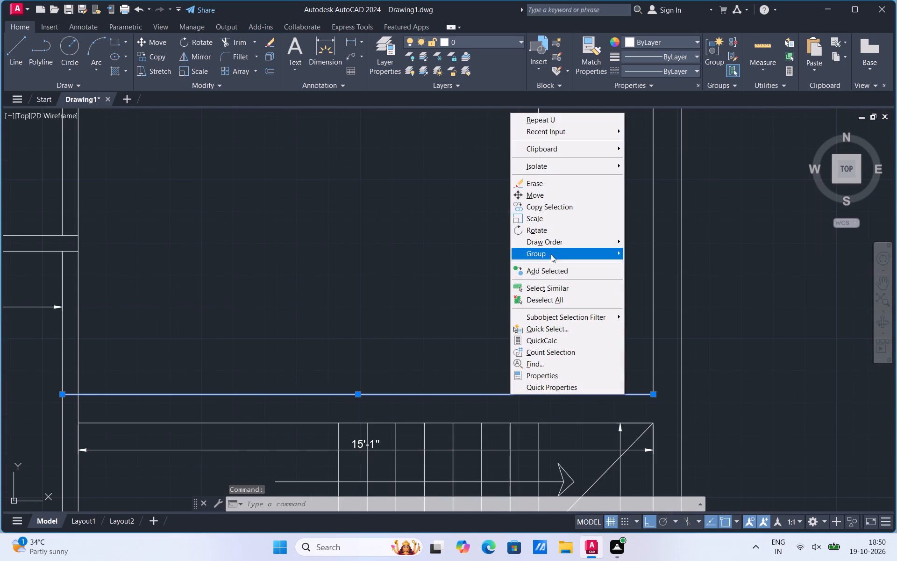
{"action": "left_click", "coordinate": [546, 197]}
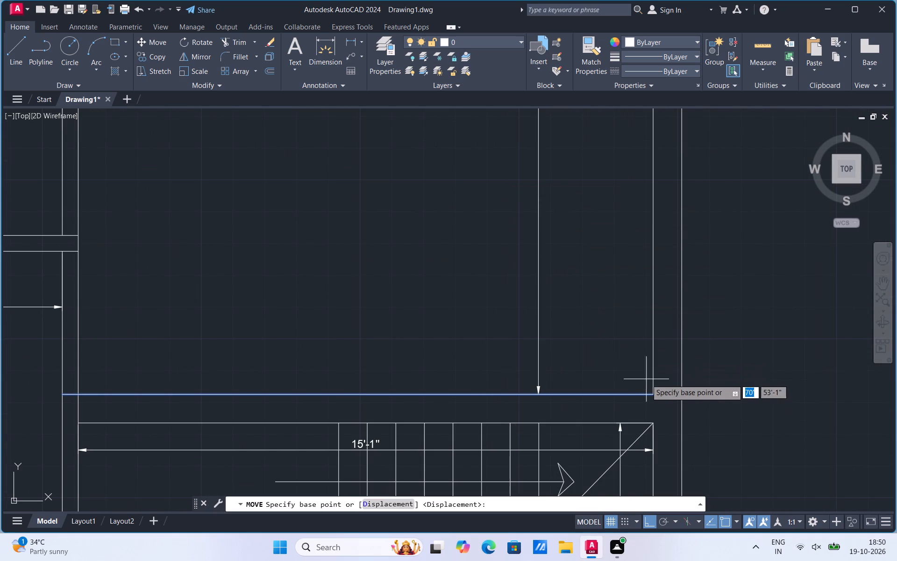
{"action": "left_click", "coordinate": [652, 394]}
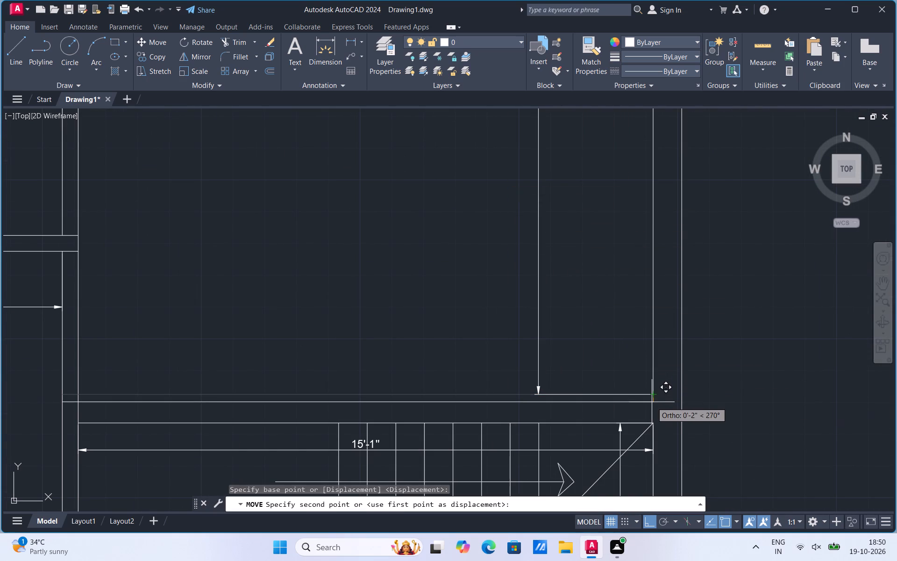
{"action": "key", "text": "4"}
{"action": "key", "text": "Return"}
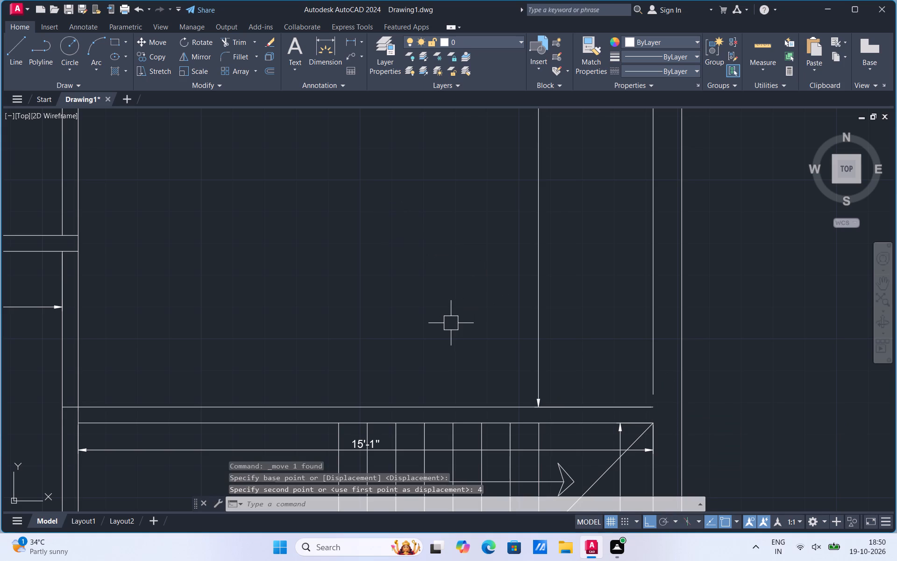
Extend the inner line of the hall's right outer wall down to the moved wall line.
{"action": "type", "text": "ex"}
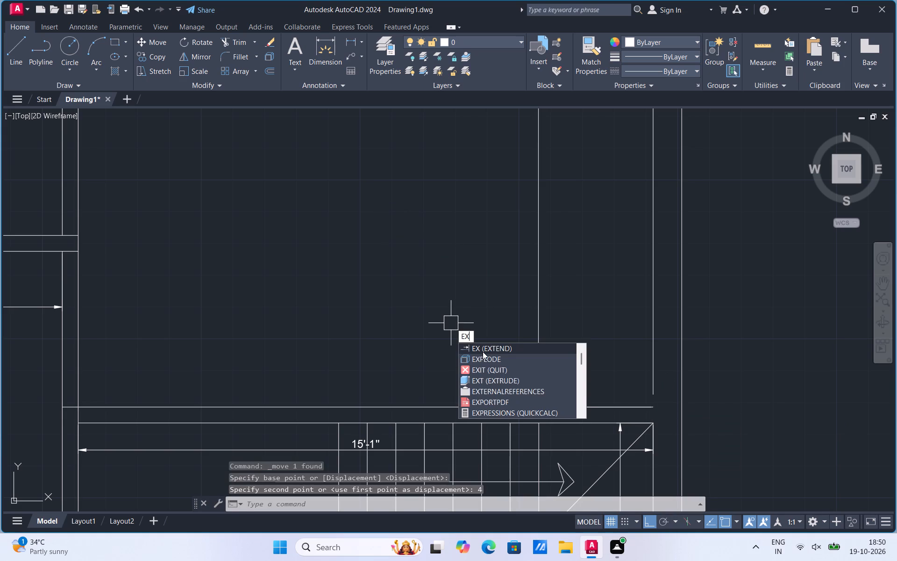
{"action": "left_click", "coordinate": [483, 352]}
{"action": "left_click", "coordinate": [658, 384]}
Dimension the large hall's inner width between the partition and the outer wall, placing it just above the hall's lower wall line.
{"action": "scroll", "coordinate": [418, 421], "scroll_direction": "down", "scroll_amount": 3}
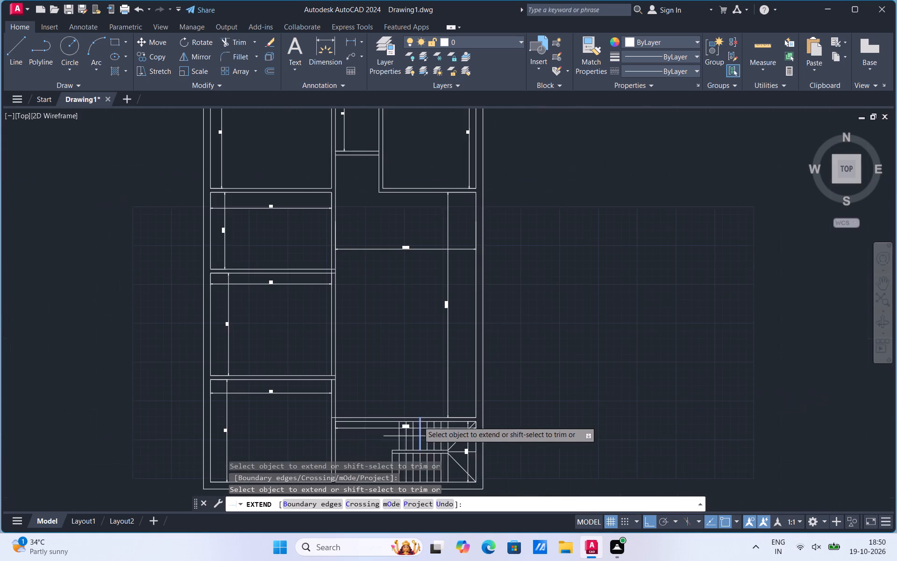
{"action": "scroll", "coordinate": [469, 340], "scroll_direction": "up", "scroll_amount": 2}
{"action": "scroll", "coordinate": [374, 383], "scroll_direction": "down", "scroll_amount": 2}
{"action": "scroll", "coordinate": [363, 307], "scroll_direction": "up", "scroll_amount": 1}
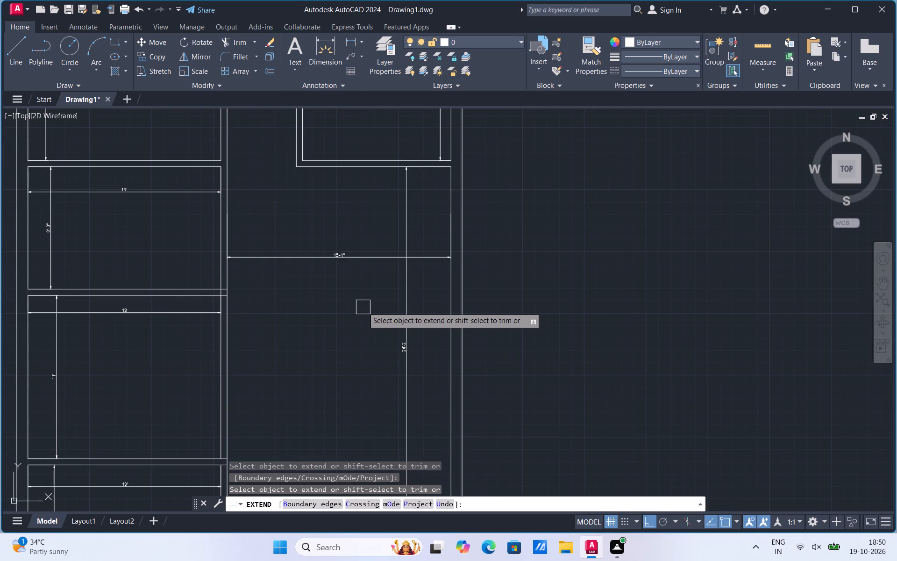
{"action": "scroll", "coordinate": [433, 300], "scroll_direction": "down", "scroll_amount": 2}
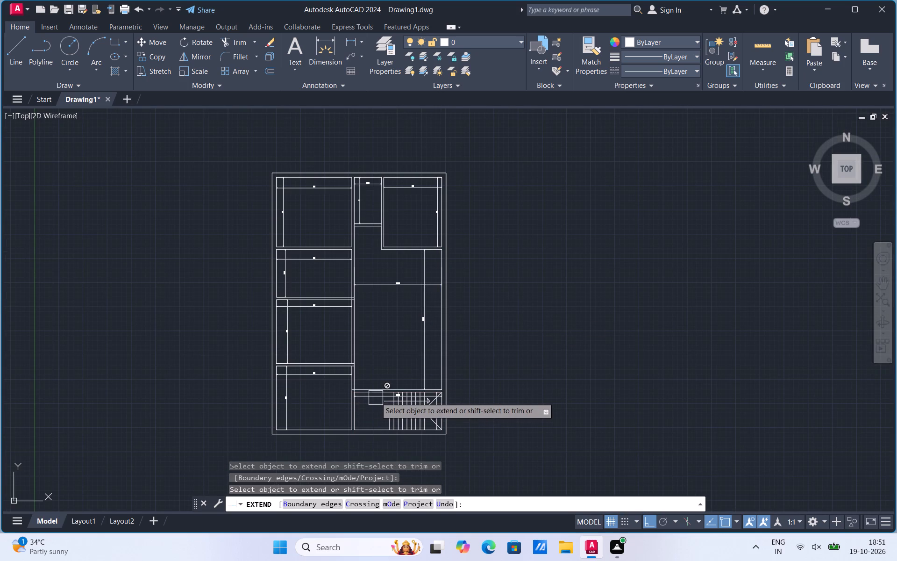
{"action": "scroll", "coordinate": [364, 417], "scroll_direction": "up", "scroll_amount": 2}
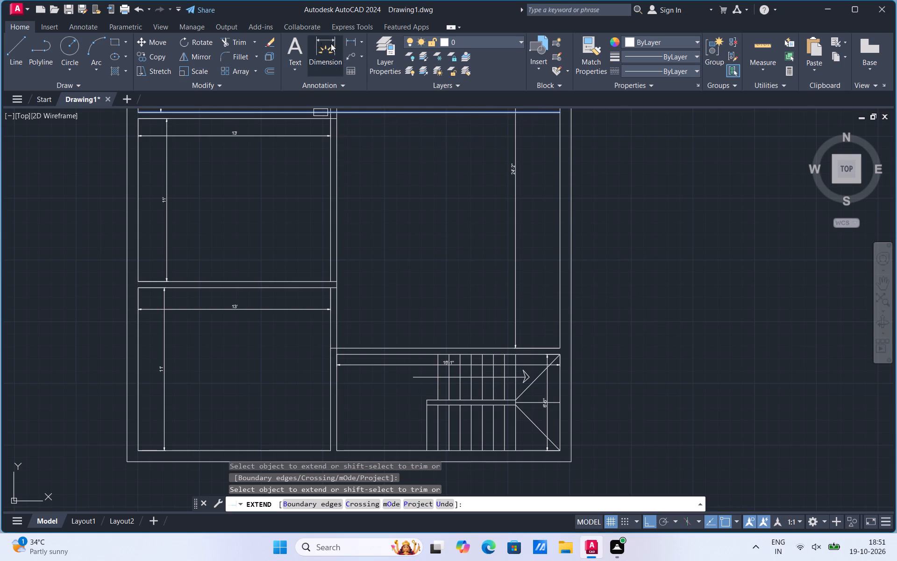
{"action": "left_click", "coordinate": [351, 44]}
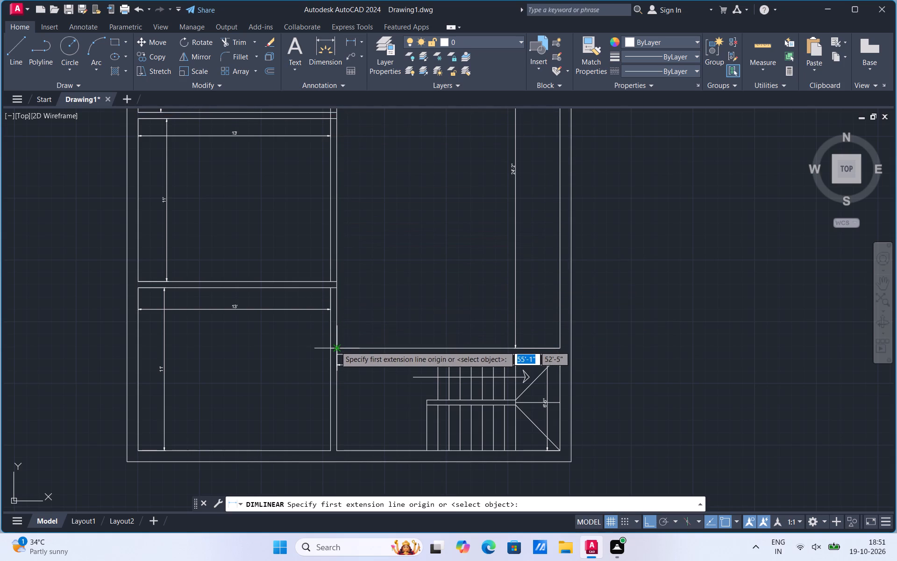
{"action": "left_click", "coordinate": [336, 346]}
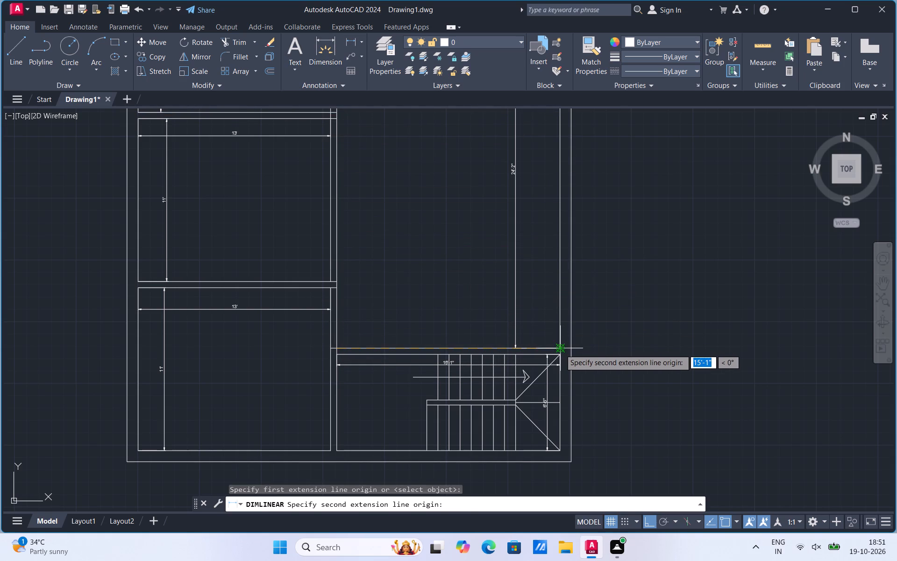
{"action": "left_click", "coordinate": [560, 349]}
{"action": "left_click", "coordinate": [564, 334]}
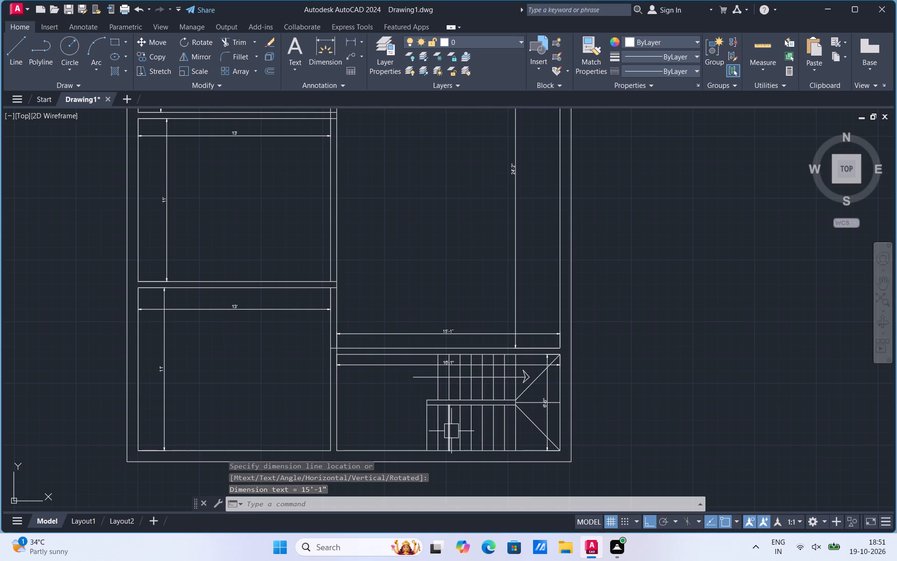
Place a multiline text box inside the upper-left 13' by 12' room, below its width dimension.
{"action": "scroll", "coordinate": [453, 369], "scroll_direction": "down", "scroll_amount": 1}
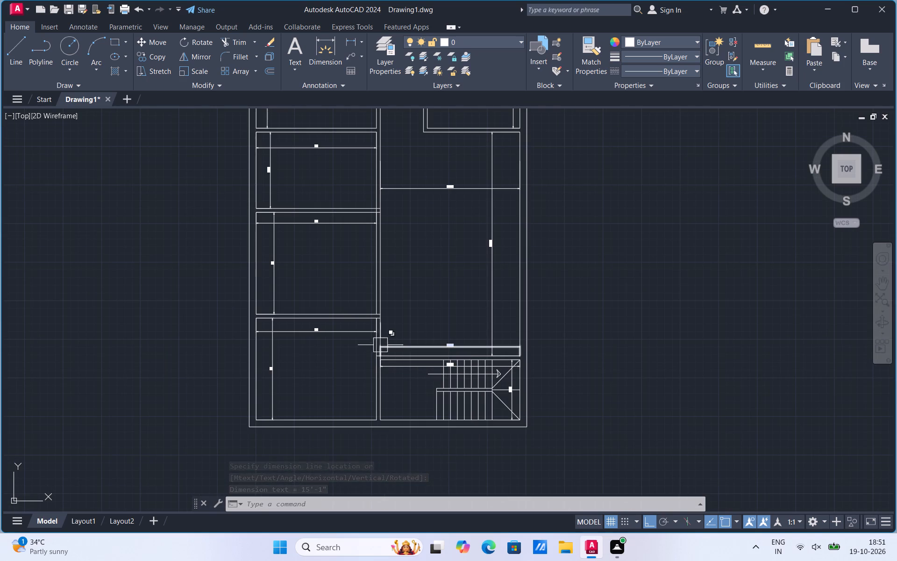
{"action": "scroll", "coordinate": [325, 246], "scroll_direction": "up", "scroll_amount": 1}
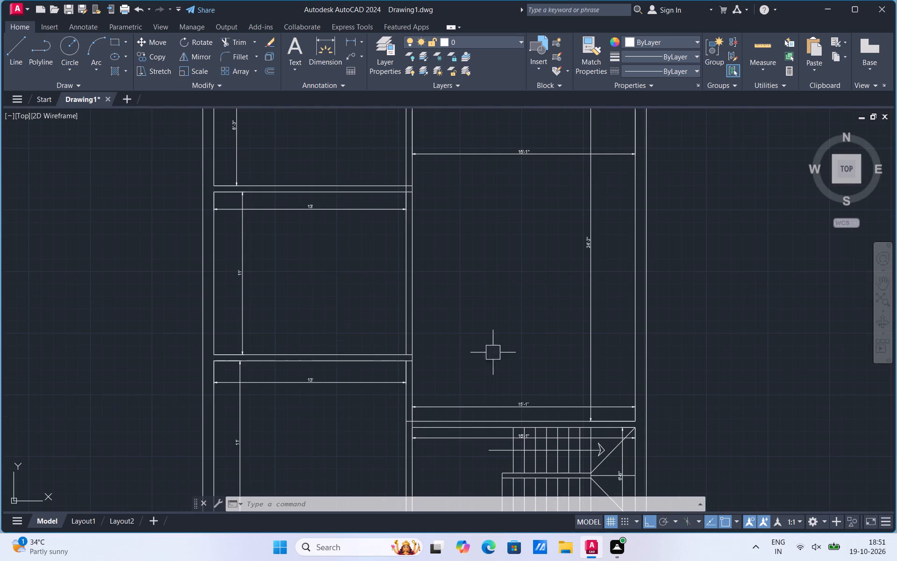
{"action": "left_click", "coordinate": [75, 44]}
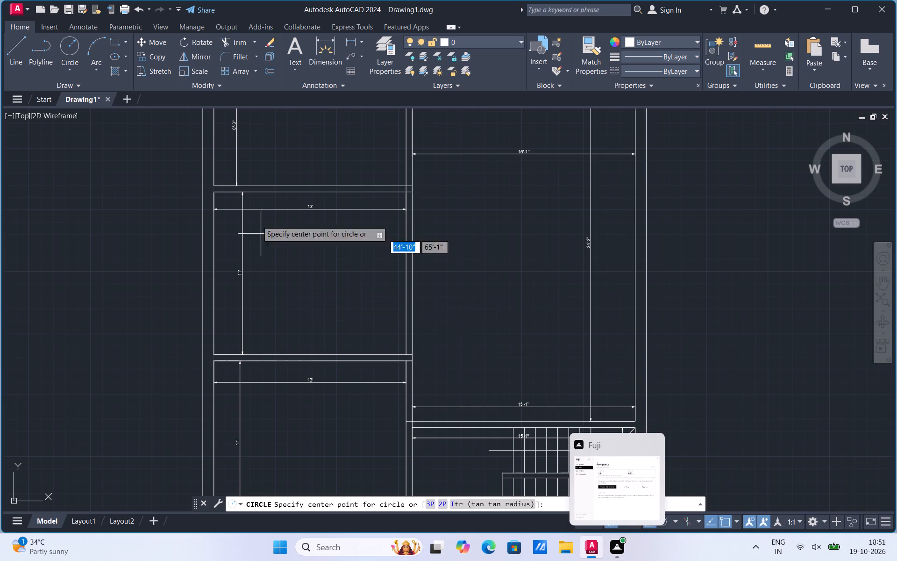
{"action": "left_click", "coordinate": [292, 67]}
{"action": "left_click", "coordinate": [300, 90]}
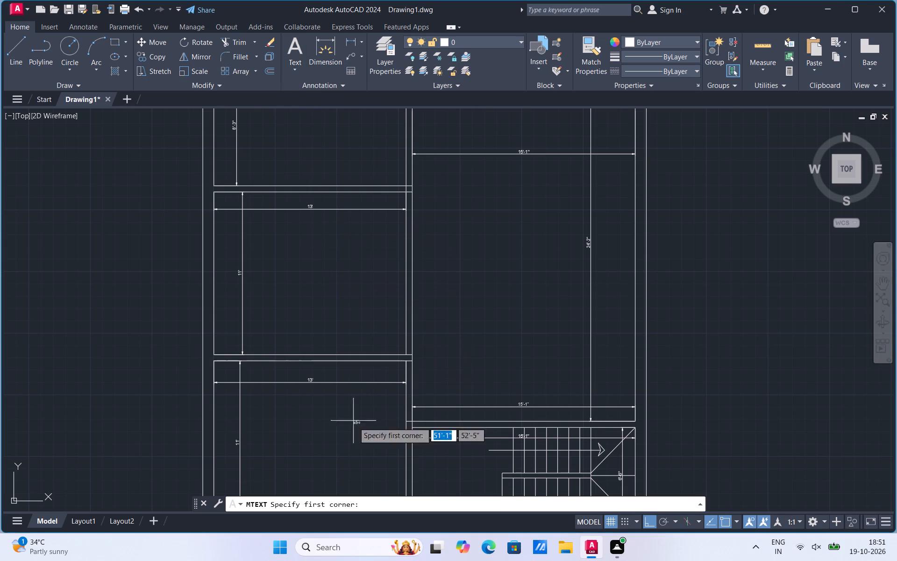
{"action": "scroll", "coordinate": [406, 413], "scroll_direction": "down", "scroll_amount": 2}
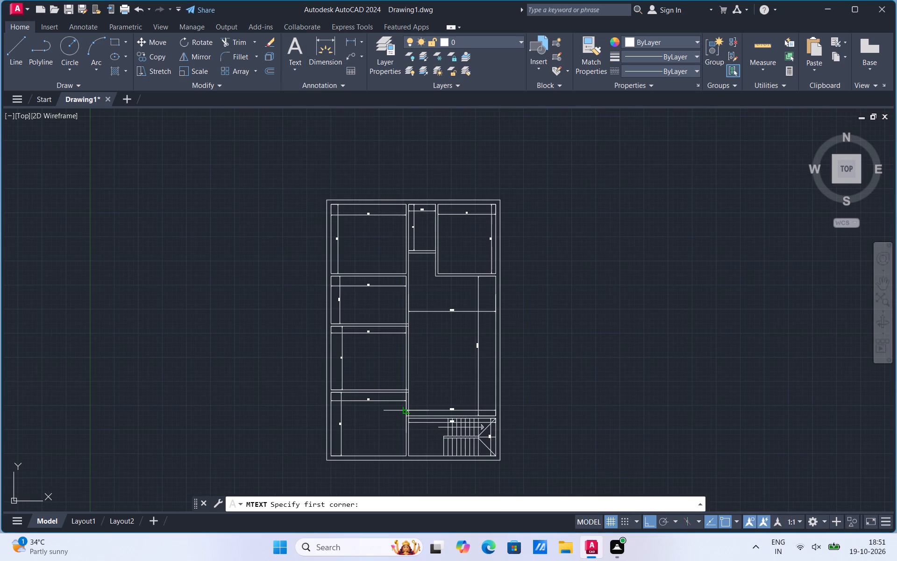
{"action": "scroll", "coordinate": [406, 413], "scroll_direction": "down", "scroll_amount": 1}
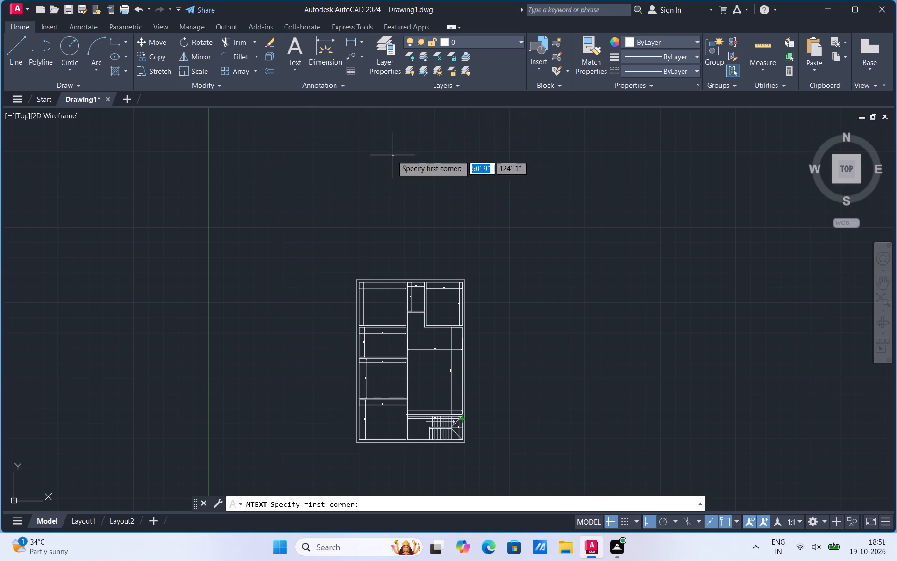
{"action": "scroll", "coordinate": [384, 302], "scroll_direction": "up", "scroll_amount": 3}
{"action": "scroll", "coordinate": [341, 303], "scroll_direction": "up", "scroll_amount": 1}
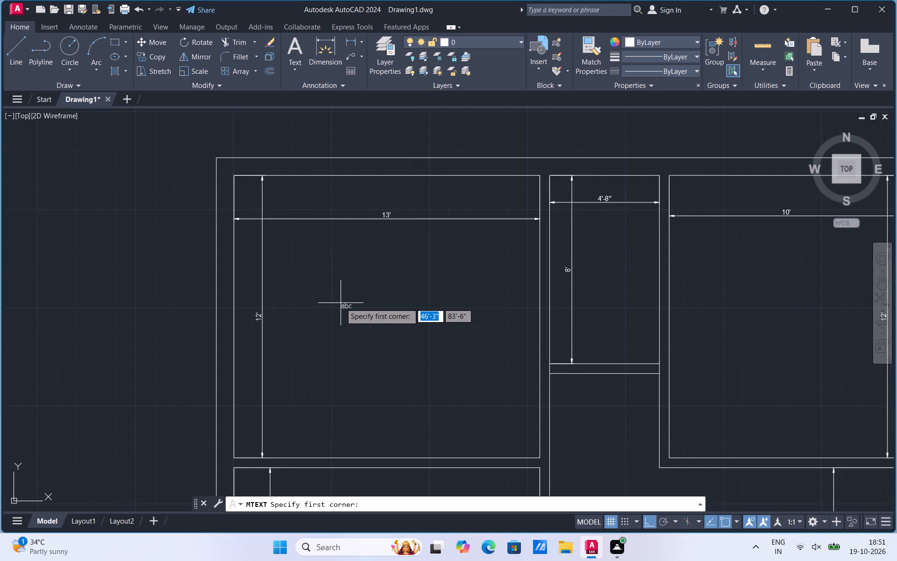
{"action": "scroll", "coordinate": [340, 302], "scroll_direction": "up", "scroll_amount": 1}
{"action": "left_click", "coordinate": [278, 281]}
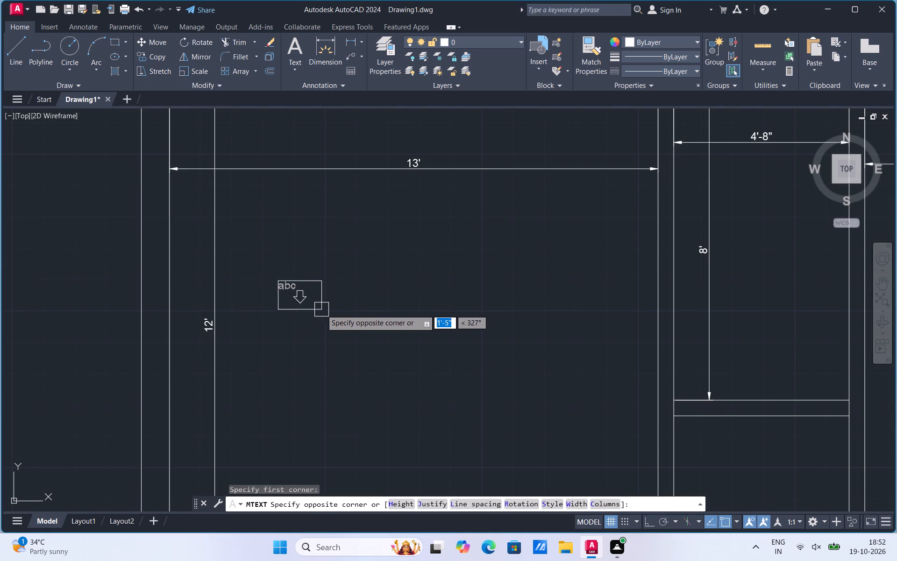
{"action": "left_click", "coordinate": [347, 305]}
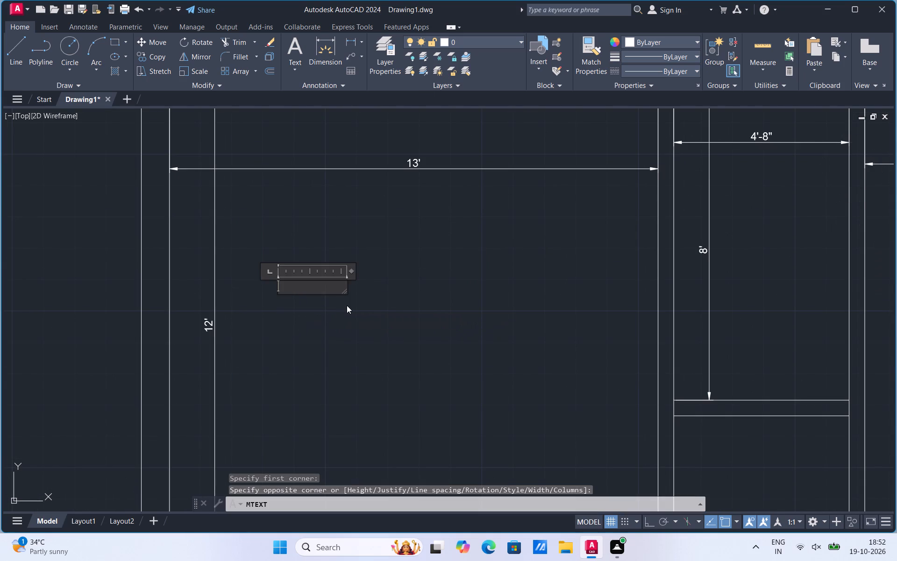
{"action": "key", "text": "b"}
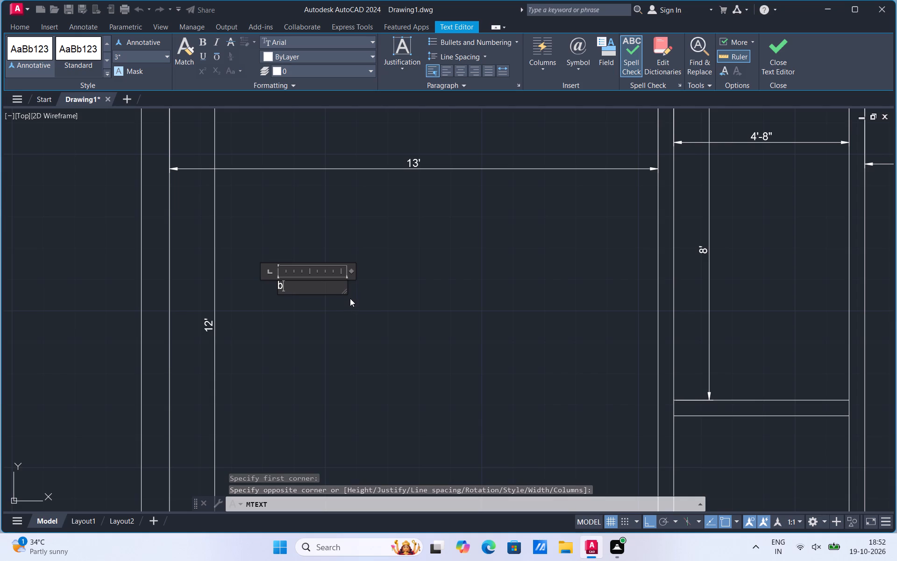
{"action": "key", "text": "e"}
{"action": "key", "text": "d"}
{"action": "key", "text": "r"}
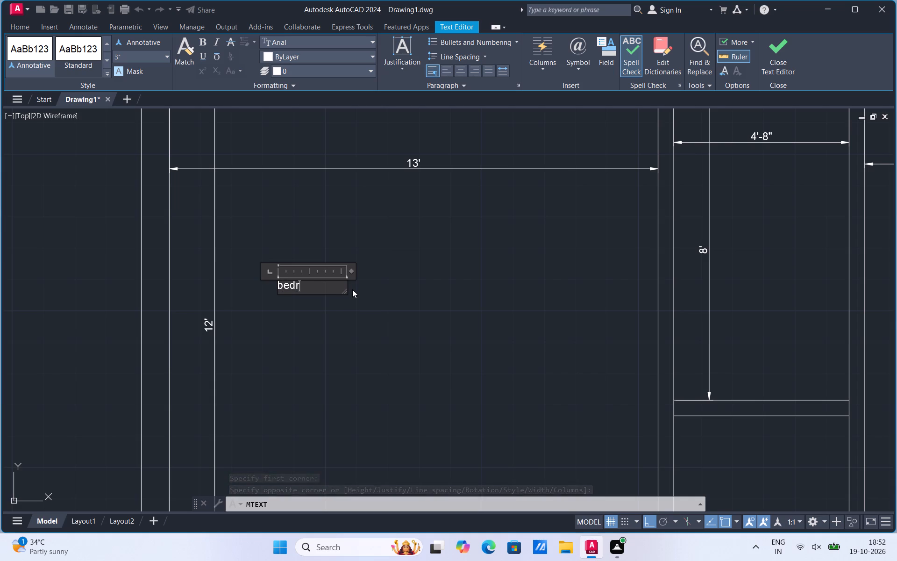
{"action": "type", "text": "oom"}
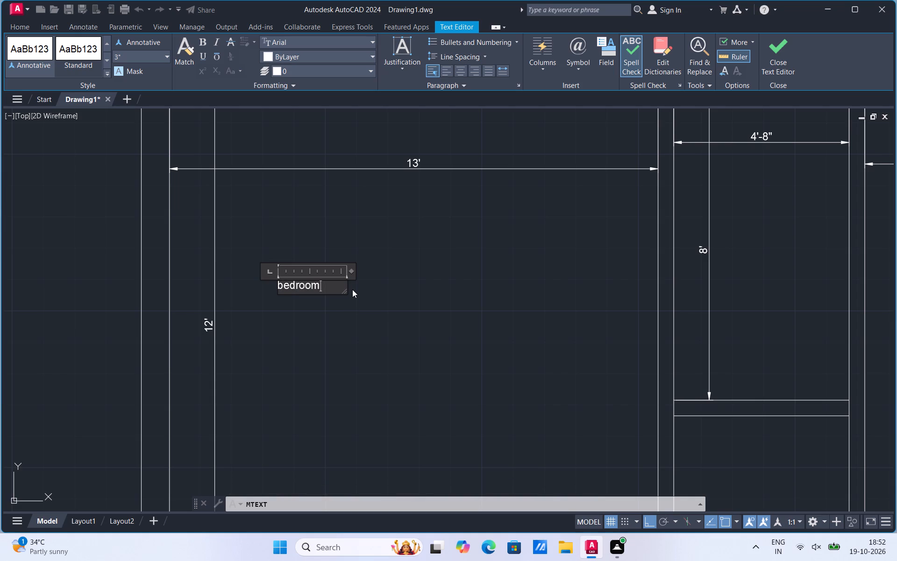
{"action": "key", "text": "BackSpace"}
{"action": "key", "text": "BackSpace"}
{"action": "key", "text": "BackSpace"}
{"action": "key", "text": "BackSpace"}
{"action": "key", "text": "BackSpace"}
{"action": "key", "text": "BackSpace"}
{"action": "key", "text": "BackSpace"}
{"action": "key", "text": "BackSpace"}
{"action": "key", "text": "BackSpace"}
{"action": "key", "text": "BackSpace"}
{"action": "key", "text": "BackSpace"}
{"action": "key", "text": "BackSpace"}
Enter the room label "BEDROOM" with "13'0"X12'0"" on the second line and finish the text.
{"action": "type", "text": "BEDROOM"}
{"action": "key", "text": "Return"}
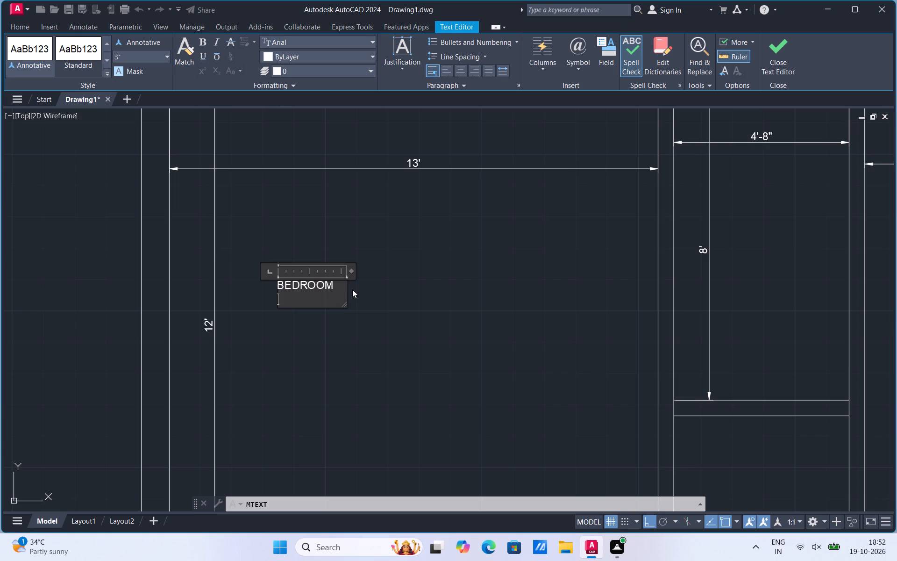
{"action": "type", "text": "13"}
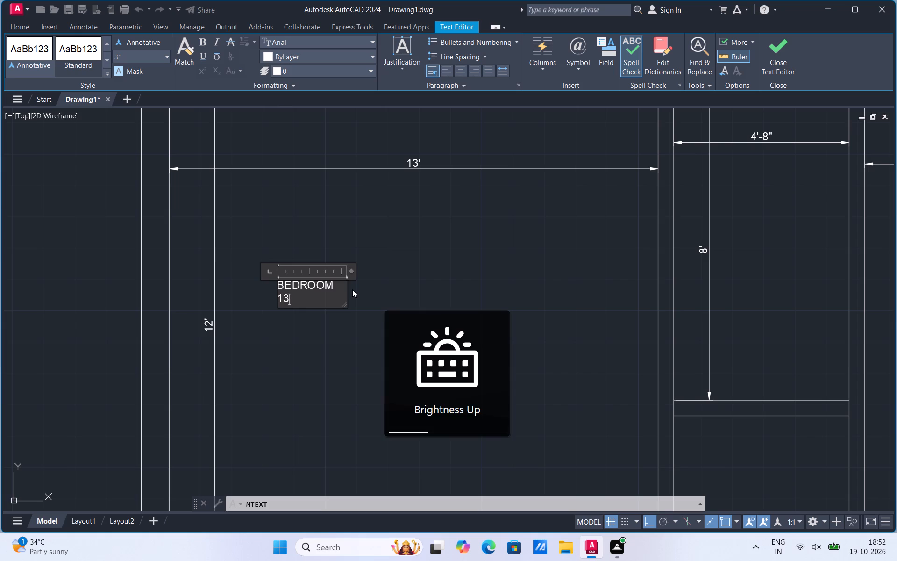
{"action": "key", "text": "apostrophe"}
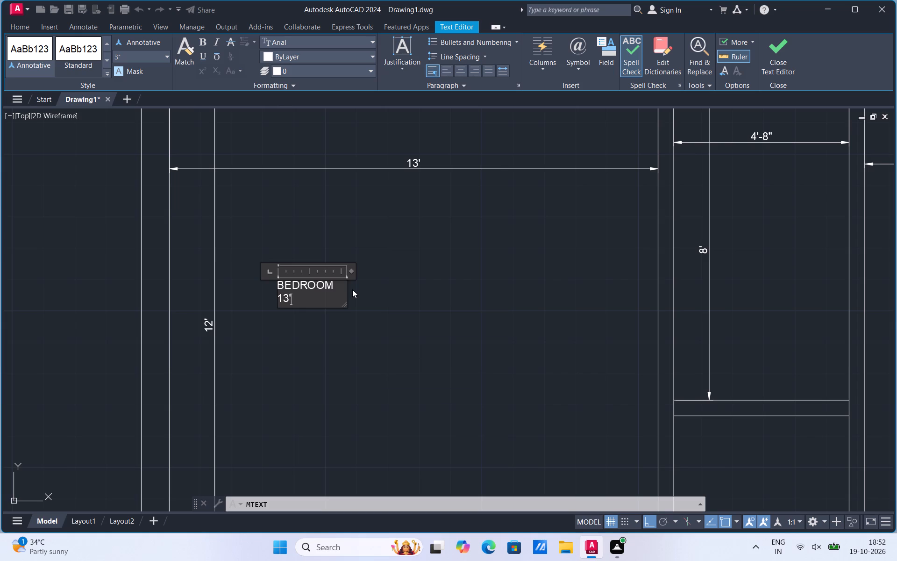
{"action": "key", "text": "x"}
{"action": "type", "text": "12'"}
{"action": "left_click", "coordinate": [292, 294]}
{"action": "key", "text": "0"}
{"action": "key", "text": "shift+quotedbl"}
{"action": "left_click", "coordinate": [331, 298]}
{"action": "key", "text": "0"}
{"action": "key", "text": "shift+quotedbl"}
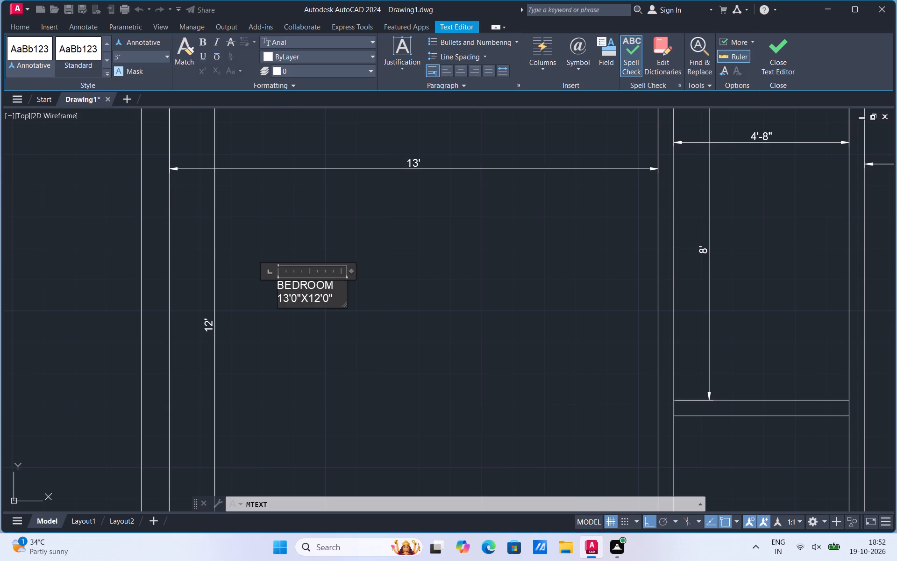
{"action": "left_click", "coordinate": [381, 277]}
Scale the 13' by 12' room's bedroom label up to nearly three times its size.
{"action": "left_click", "coordinate": [320, 298]}
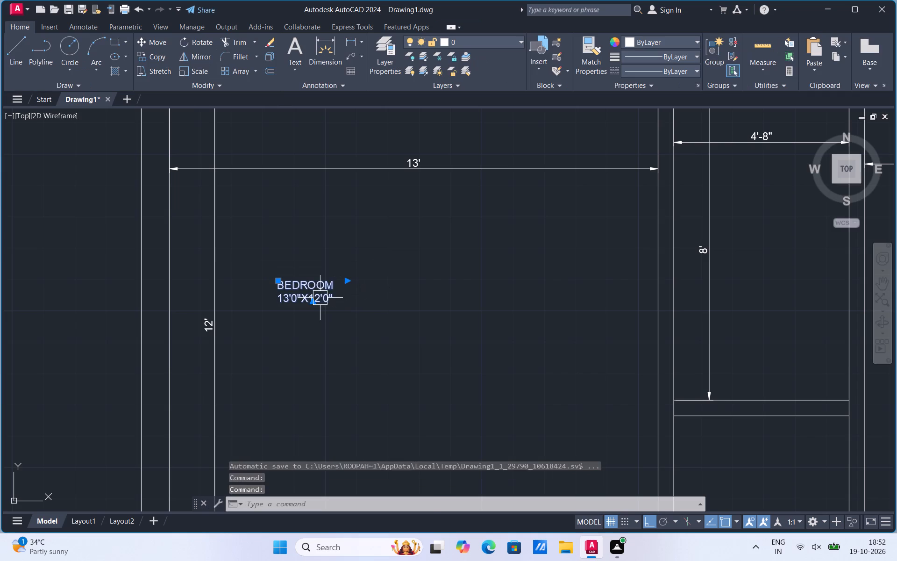
{"action": "right_click", "coordinate": [320, 298]}
{"action": "left_click", "coordinate": [348, 354]}
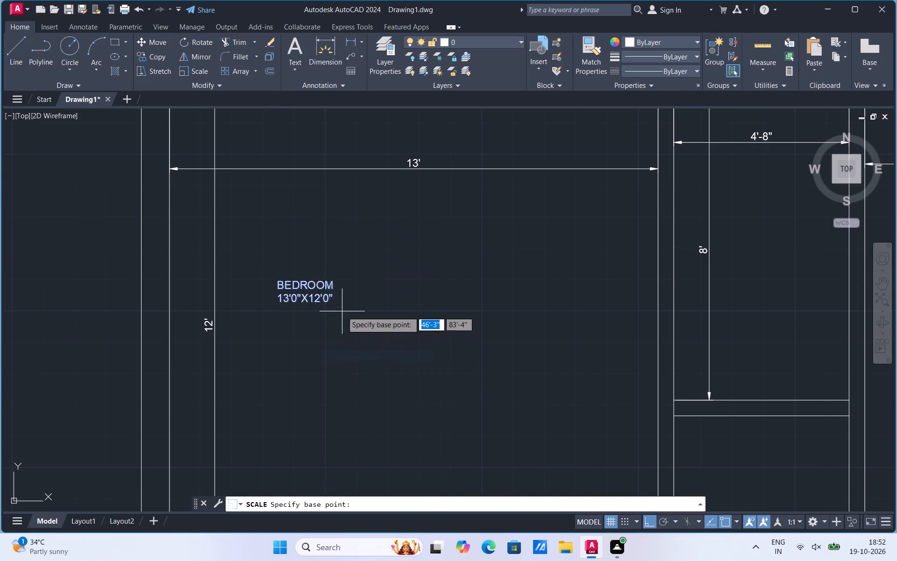
{"action": "left_click", "coordinate": [337, 299]}
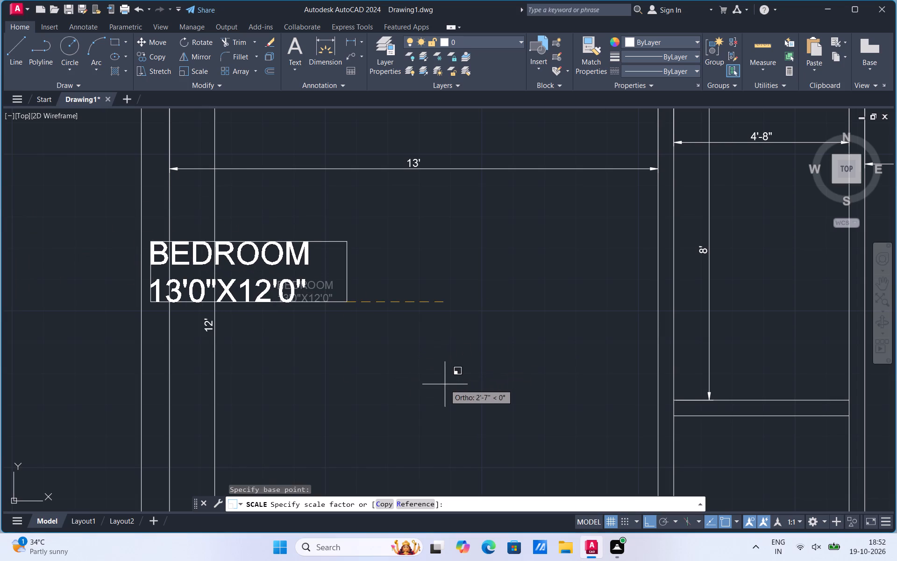
{"action": "left_click", "coordinate": [445, 384]}
Move the enlarged bedroom label horizontally about 5'-5" to the right, away from the outer wall and into the room.
{"action": "left_click", "coordinate": [301, 303]}
{"action": "left_click", "coordinate": [271, 293]}
{"action": "left_click", "coordinate": [271, 293]}
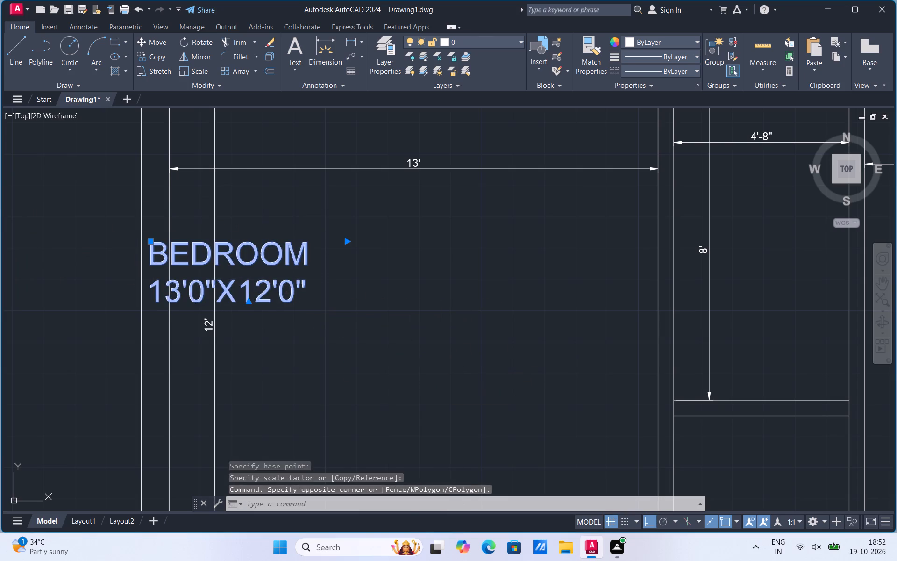
{"action": "right_click", "coordinate": [271, 293]}
{"action": "left_click", "coordinate": [249, 344]}
{"action": "left_click", "coordinate": [270, 293]}
{"action": "right_click", "coordinate": [270, 293]}
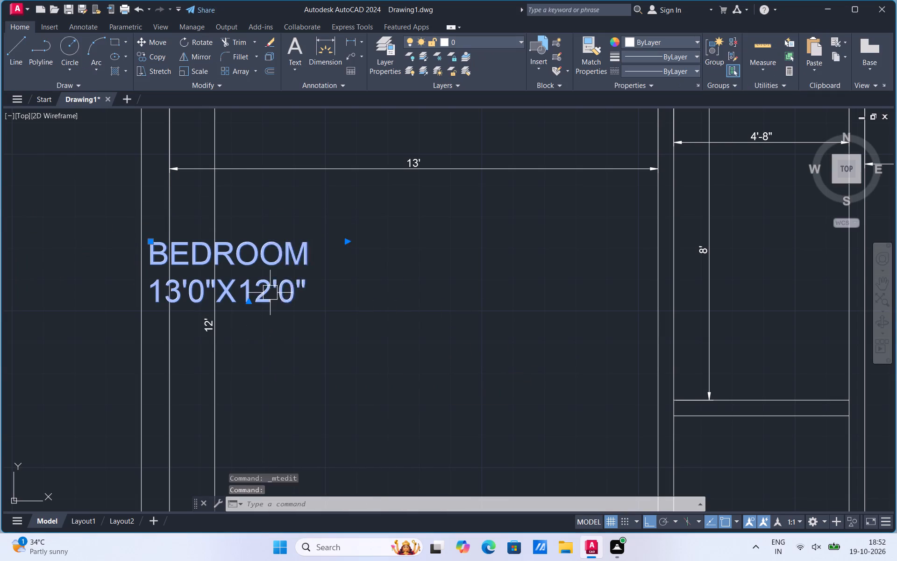
{"action": "left_click", "coordinate": [307, 333]}
{"action": "left_click", "coordinate": [280, 306]}
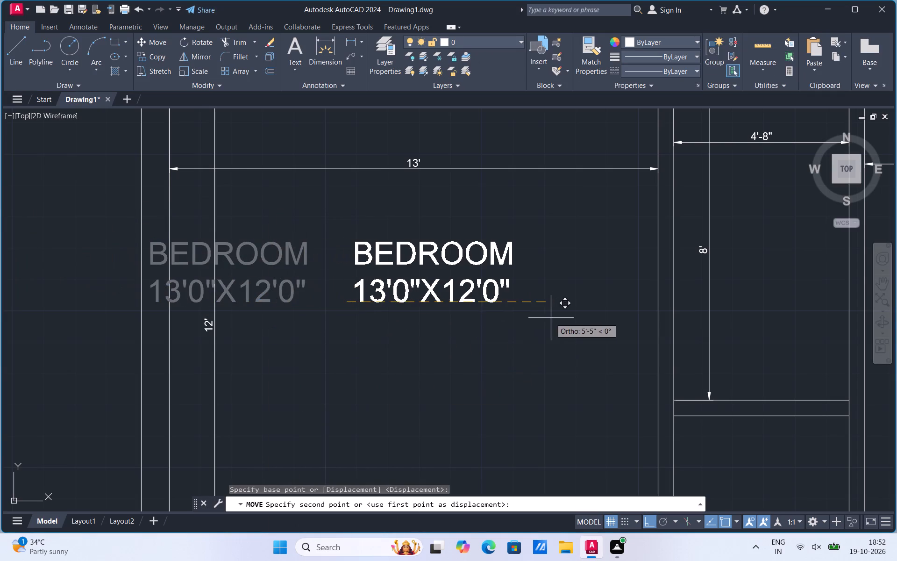
{"action": "left_click", "coordinate": [551, 318]}
Move the bedroom label straight down to the middle of the 13' by 12' room.
{"action": "scroll", "coordinate": [320, 318], "scroll_direction": "down", "scroll_amount": 2}
{"action": "scroll", "coordinate": [409, 370], "scroll_direction": "up", "scroll_amount": 1}
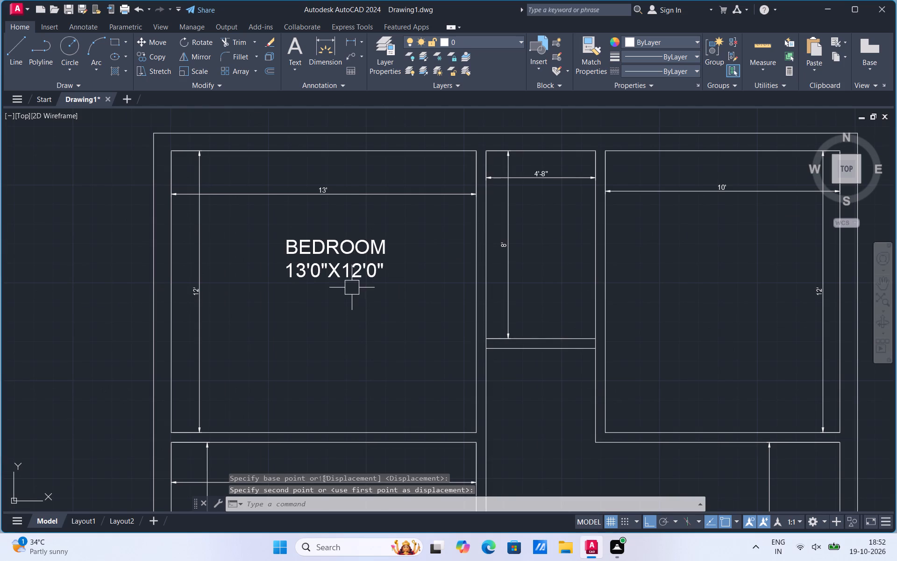
{"action": "left_click", "coordinate": [352, 278]}
{"action": "right_click", "coordinate": [352, 278]}
{"action": "left_click", "coordinate": [377, 336]}
{"action": "left_click", "coordinate": [342, 289]}
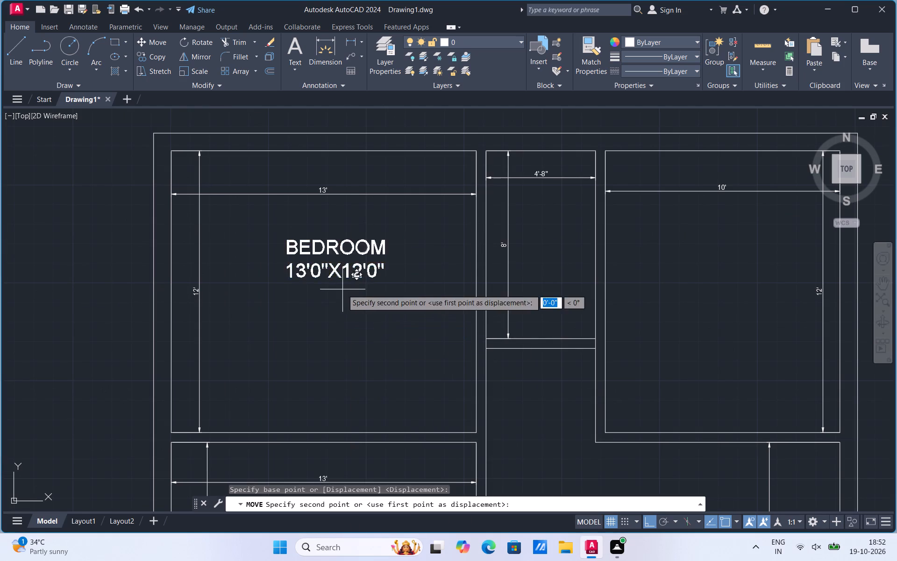
{"action": "left_click", "coordinate": [325, 335]}
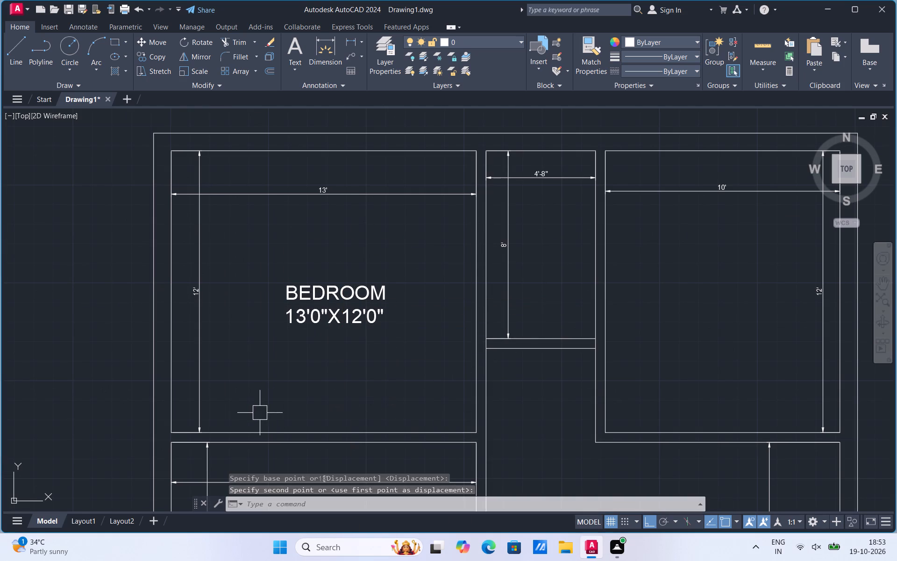
Place a multiline text box inside the upper-right 10' by 12' room, below its width dimension.
{"action": "left_click", "coordinate": [297, 71]}
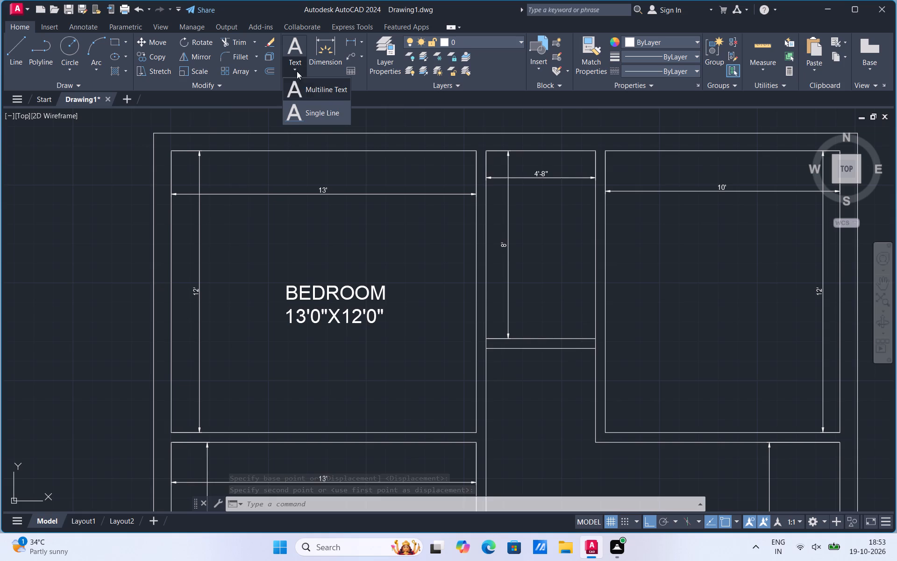
{"action": "left_click", "coordinate": [311, 93]}
{"action": "scroll", "coordinate": [310, 396], "scroll_direction": "down", "scroll_amount": 1}
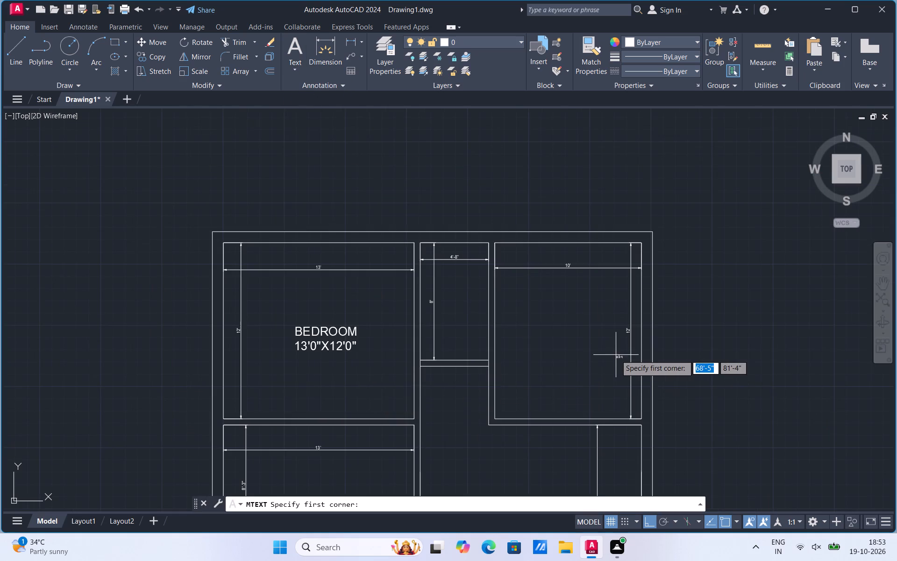
{"action": "scroll", "coordinate": [616, 355], "scroll_direction": "up", "scroll_amount": 1}
{"action": "left_click", "coordinate": [485, 297]}
{"action": "left_click", "coordinate": [514, 307]}
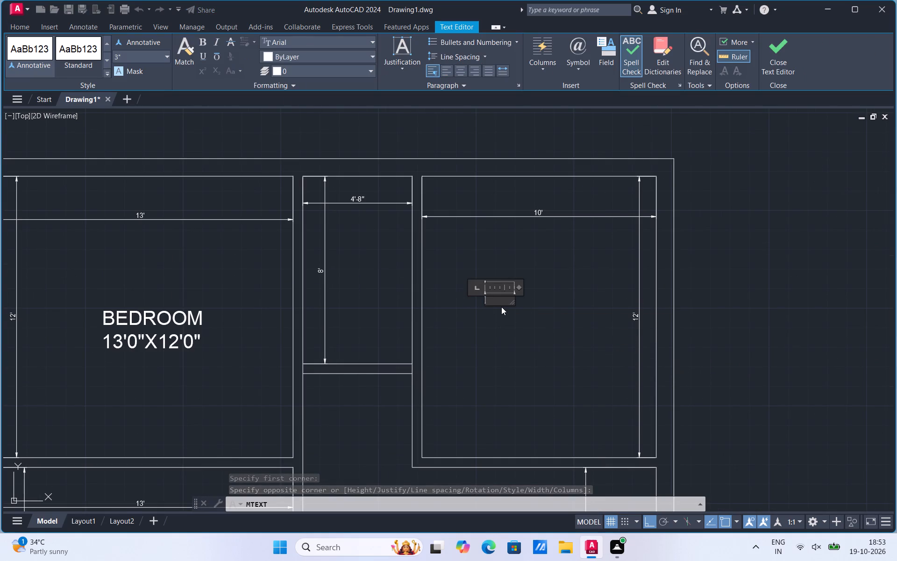
Enter the room label "BEDROOM" with "10'0"X12'0"" on the second line and finish the text.
{"action": "type", "text": "BEDE"}
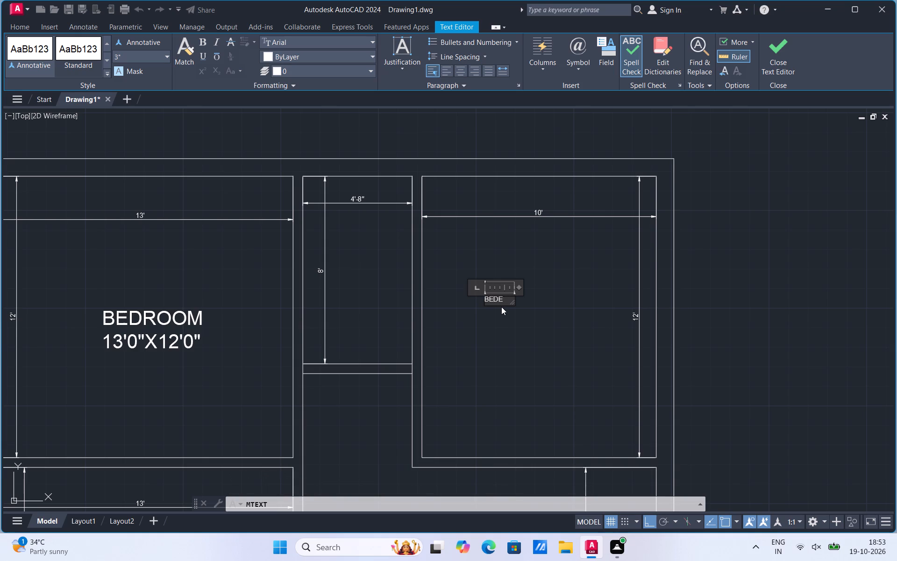
{"action": "key", "text": "BackSpace"}
{"action": "key", "text": "r"}
{"action": "type", "text": "OOM"}
{"action": "key", "text": "Return"}
{"action": "type", "text": "10',"}
{"action": "key", "text": "BackSpace"}
{"action": "key", "text": "0"}
{"action": "key", "text": "ctrl+apostrophe"}
{"action": "key", "text": "BackSpace"}
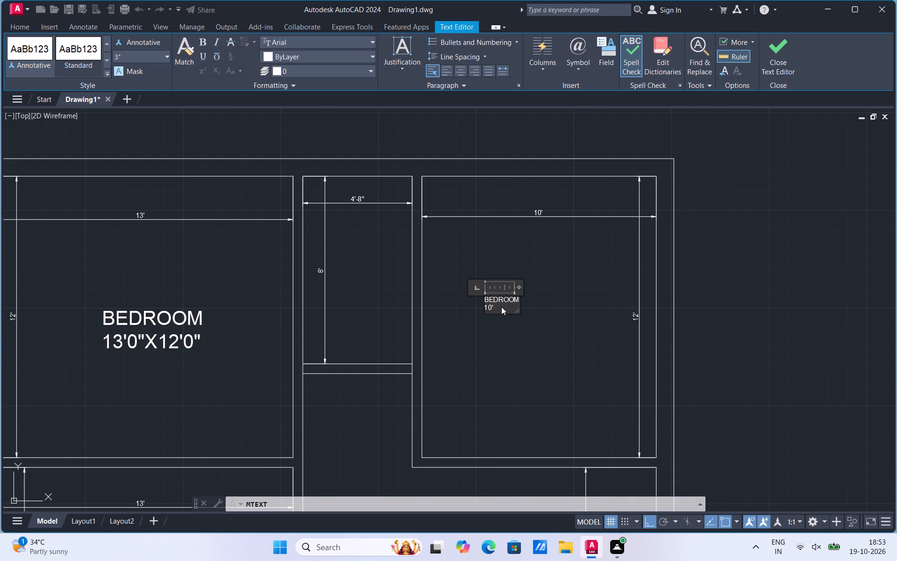
{"action": "type", "text": "0\""}
{"action": "key", "text": "x"}
{"action": "type", "text": "0.'0"}
{"action": "key", "text": "shift+quotedbl"}
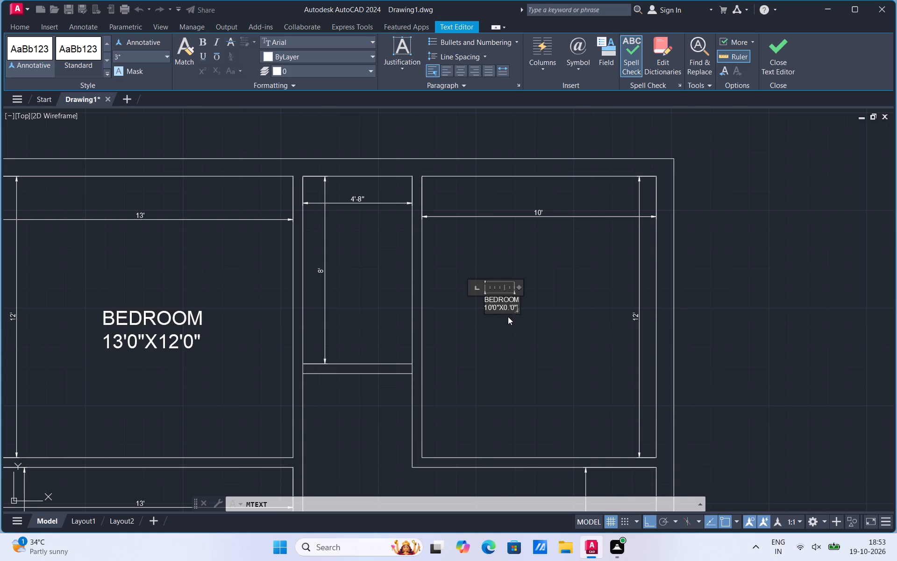
{"action": "left_click", "coordinate": [509, 305]}
{"action": "key", "text": "BackSpace"}
{"action": "key", "text": "BackSpace"}
{"action": "type", "text": "12"}
{"action": "scroll", "coordinate": [512, 307], "scroll_direction": "up", "scroll_amount": 1}
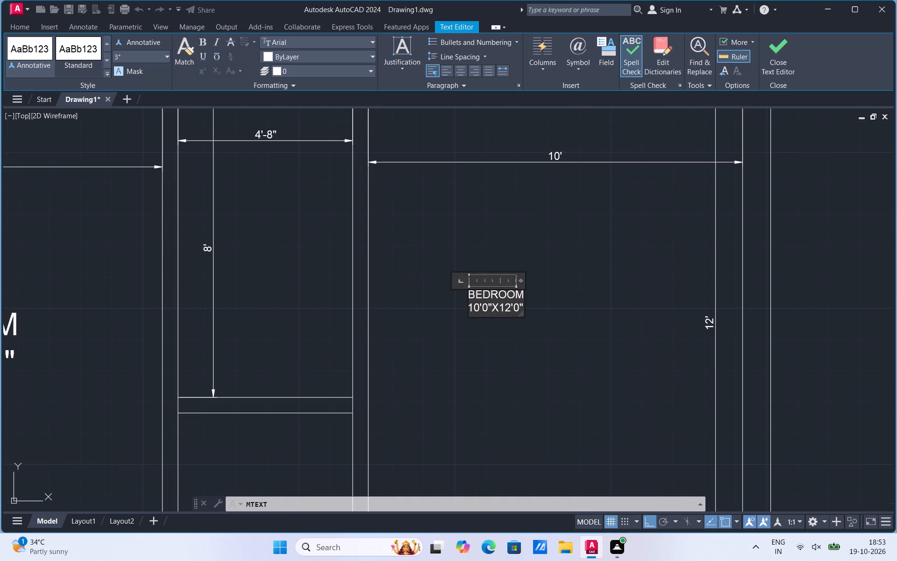
{"action": "left_click", "coordinate": [499, 361]}
Scale up the small "BEDROOM 10'0"X12'0"" label to a little over twice its size.
{"action": "left_click", "coordinate": [513, 308]}
{"action": "right_click", "coordinate": [513, 308]}
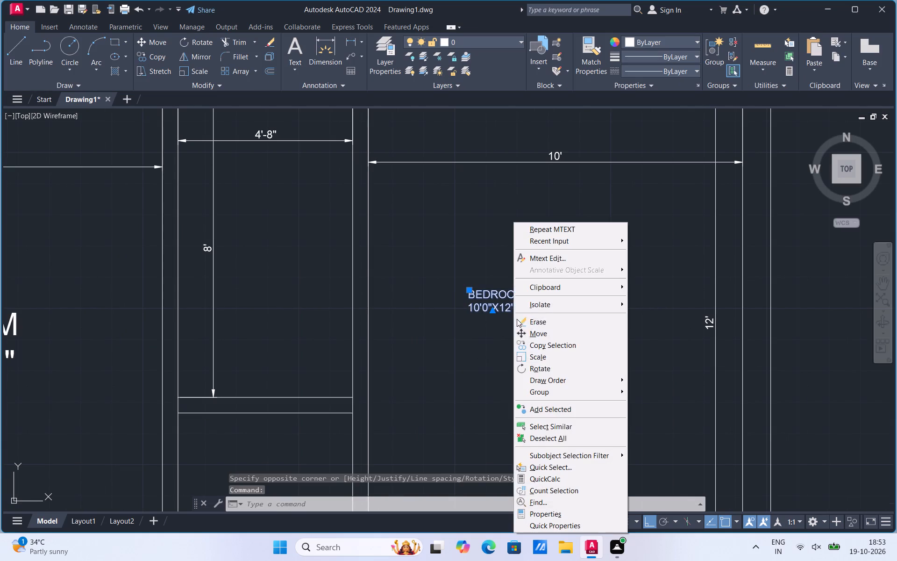
{"action": "left_click", "coordinate": [531, 354]}
{"action": "left_click", "coordinate": [526, 317]}
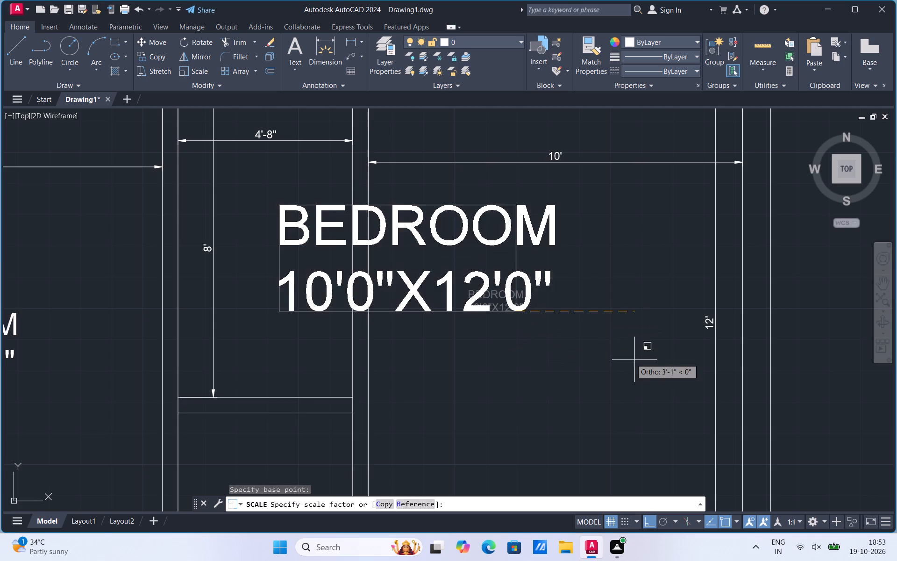
{"action": "scroll", "coordinate": [638, 361], "scroll_direction": "down", "scroll_amount": 3}
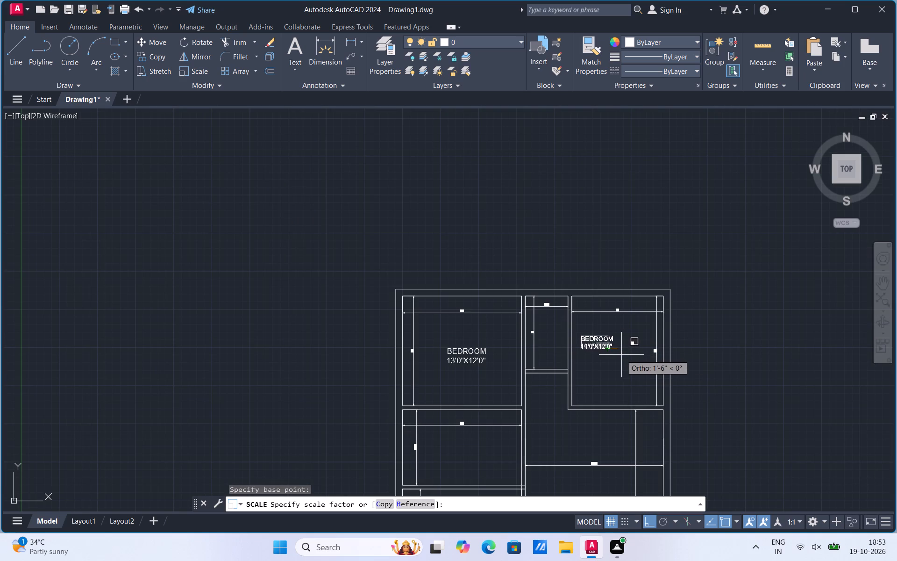
{"action": "left_click", "coordinate": [621, 355]}
Turn Ortho off and move the enlarged 10'0"X12'0" bedroom label diagonally down and right to the middle of its room.
{"action": "left_click", "coordinate": [606, 348]}
{"action": "right_click", "coordinate": [606, 348]}
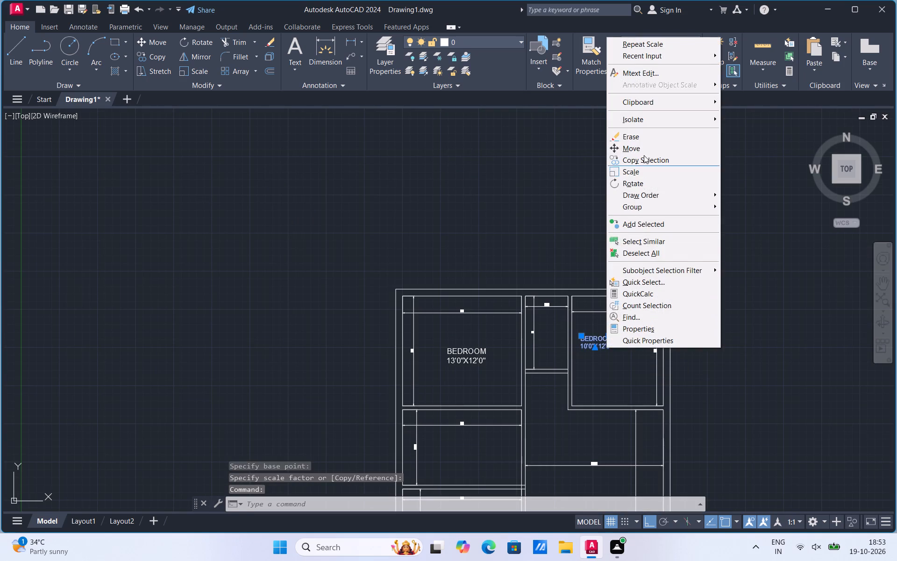
{"action": "left_click", "coordinate": [644, 151]}
{"action": "scroll", "coordinate": [700, 345], "scroll_direction": "up", "scroll_amount": 1}
{"action": "left_click", "coordinate": [552, 355]}
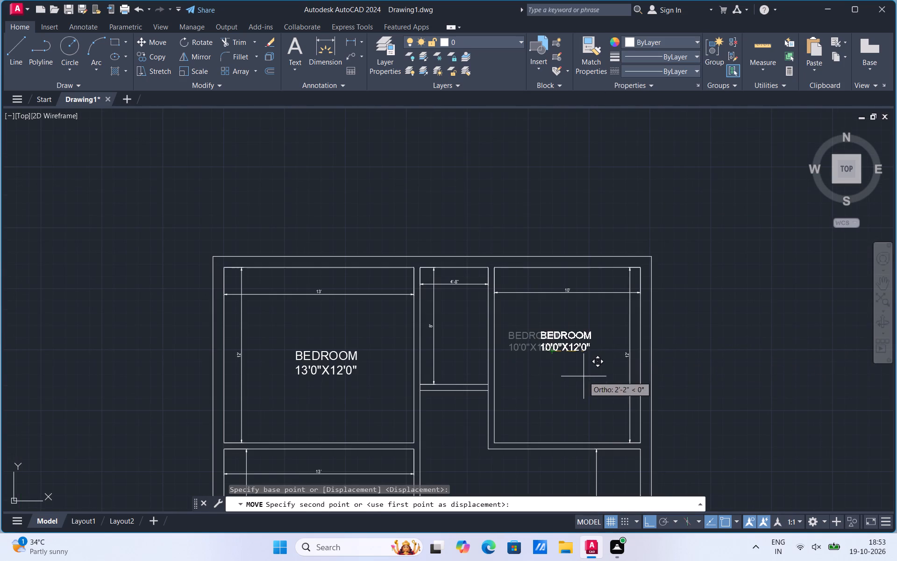
{"action": "left_click", "coordinate": [651, 522]}
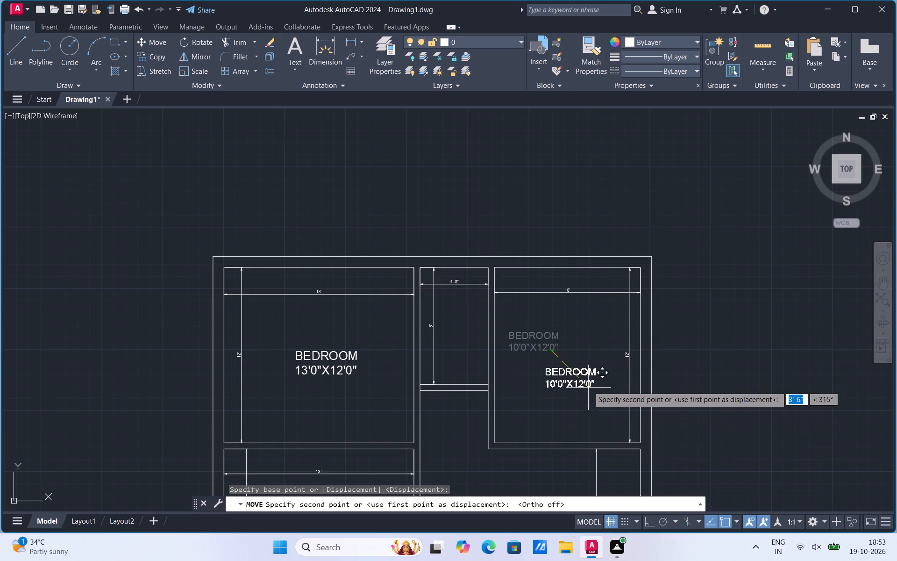
{"action": "left_click", "coordinate": [585, 379]}
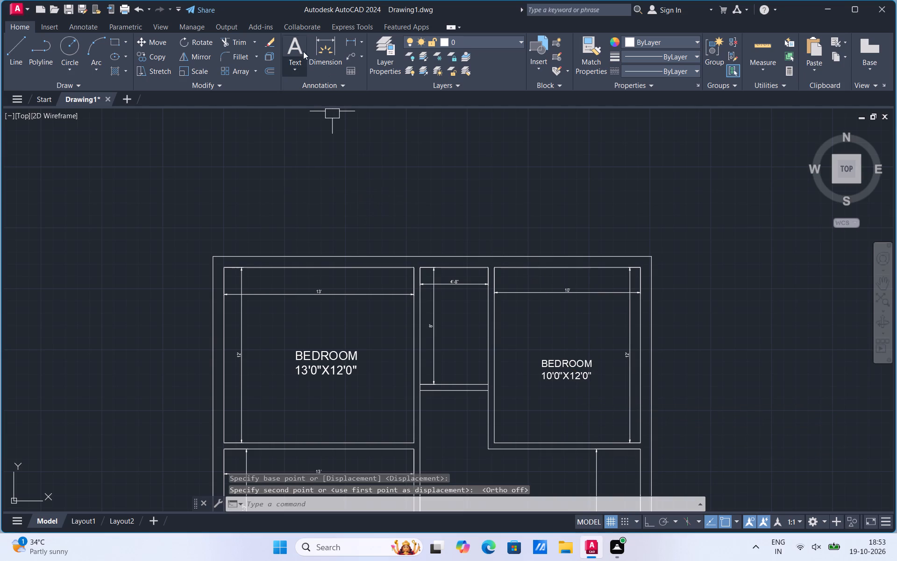
Add multiline text in the 4'-8" by 8' room below its width dimension, reading "TOILET" with "4'8"X8'" on the second line.
{"action": "left_click", "coordinate": [298, 71]}
{"action": "left_click", "coordinate": [312, 90]}
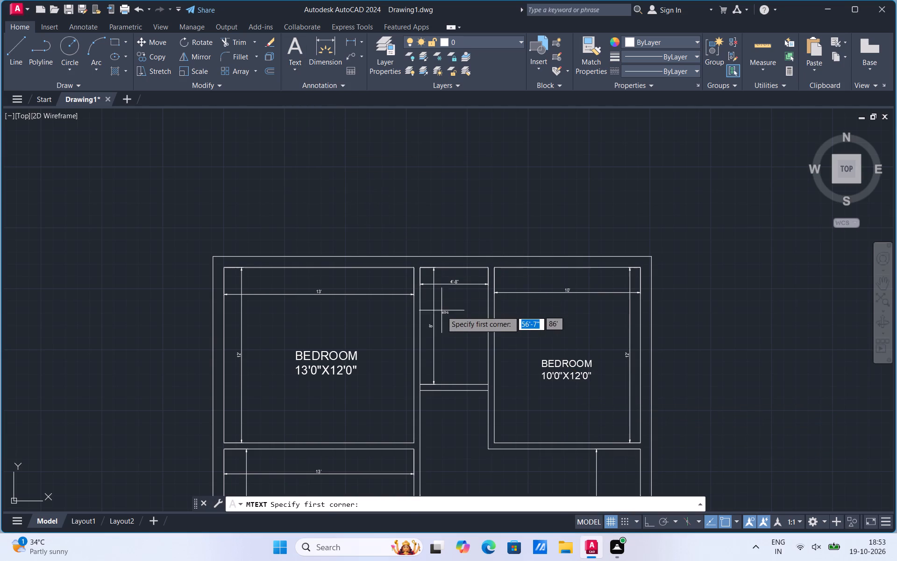
{"action": "left_click", "coordinate": [441, 314]}
{"action": "left_click", "coordinate": [494, 323]}
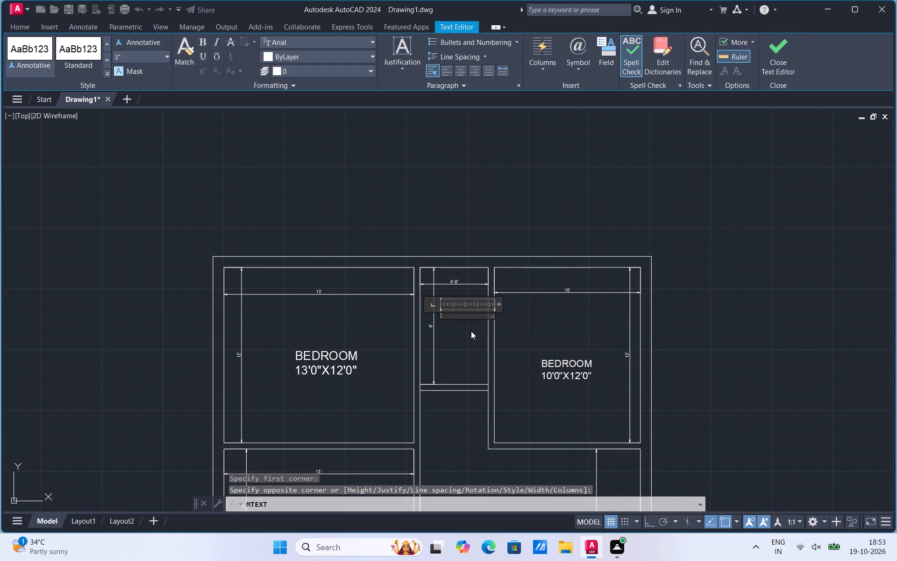
{"action": "type", "text": "TOILET"}
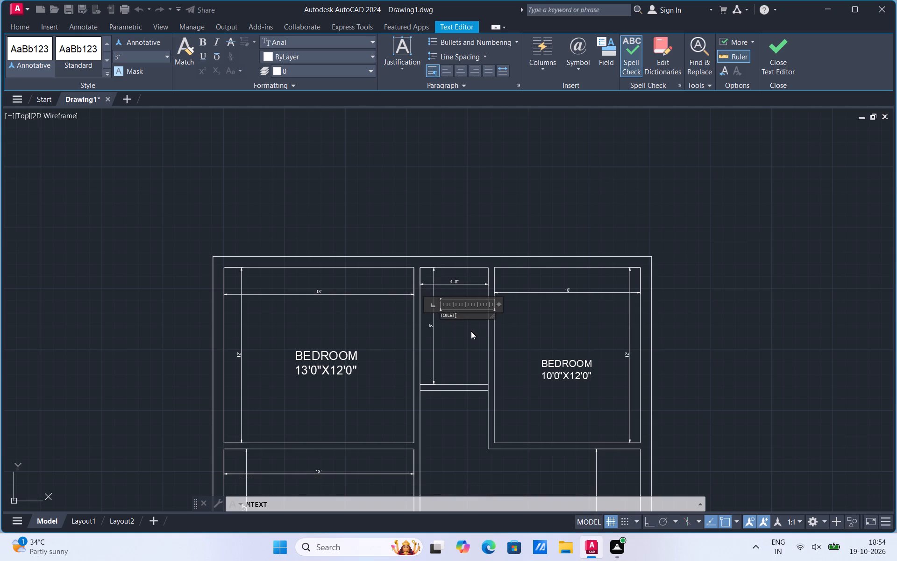
{"action": "key", "text": "Return"}
{"action": "type", "text": "4'8\""}
{"action": "key", "text": "x"}
{"action": "type", "text": "8'"}
{"action": "left_click", "coordinate": [463, 344]}
Scale up the toilet label to about two and a half times its size.
{"action": "scroll", "coordinate": [485, 362], "scroll_direction": "up", "scroll_amount": 2}
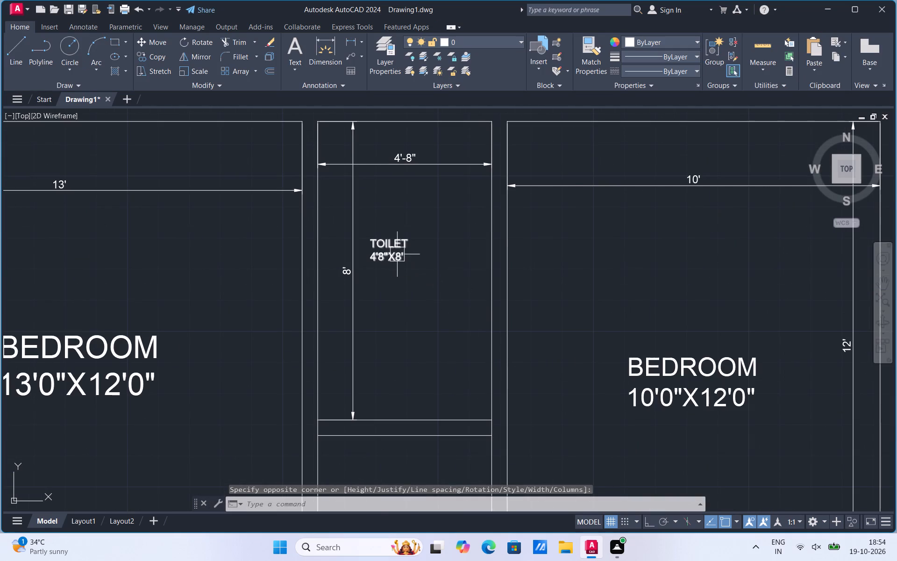
{"action": "left_click", "coordinate": [397, 253]}
{"action": "right_click", "coordinate": [397, 253]}
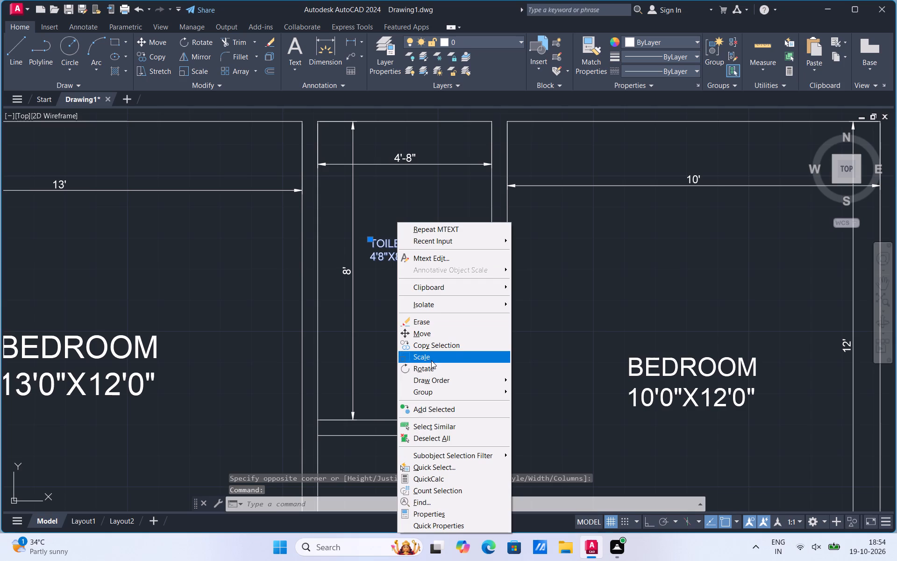
{"action": "left_click", "coordinate": [431, 360]}
{"action": "left_click", "coordinate": [410, 262]}
{"action": "left_click", "coordinate": [556, 350]}
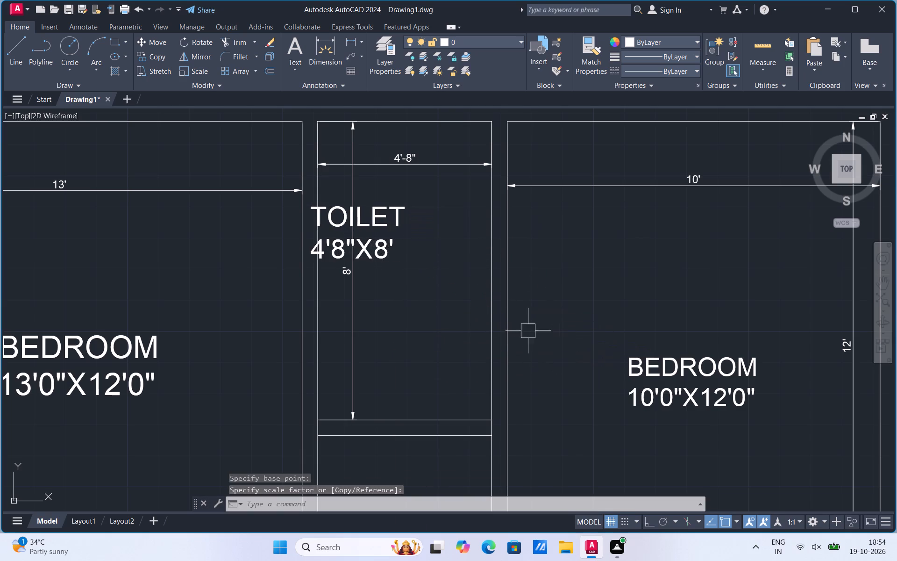
Move the enlarged toilet label down and right, clear of the 8' dimension line, to the middle of the toilet.
{"action": "left_click", "coordinate": [363, 245]}
{"action": "right_click", "coordinate": [363, 245]}
{"action": "left_click", "coordinate": [401, 333]}
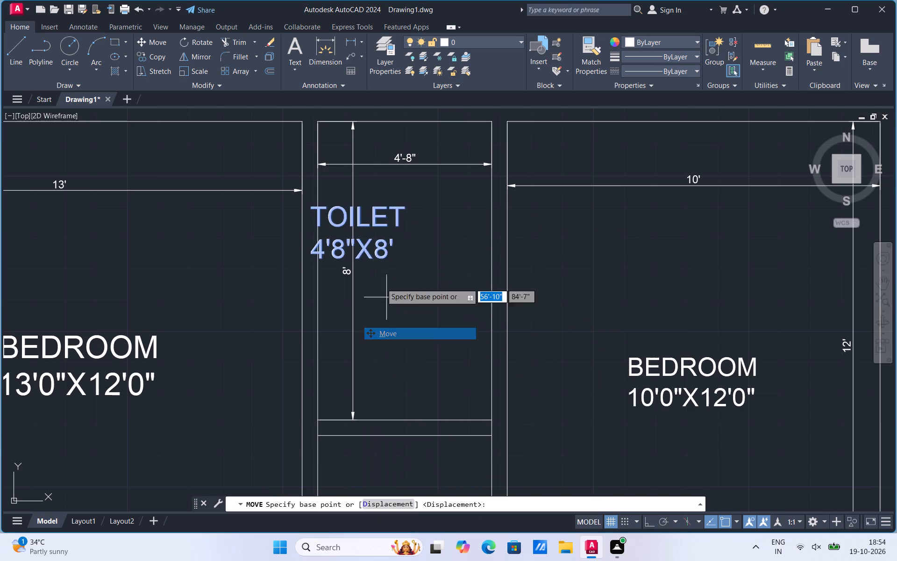
{"action": "left_click", "coordinate": [369, 233]}
{"action": "left_click", "coordinate": [363, 311]}
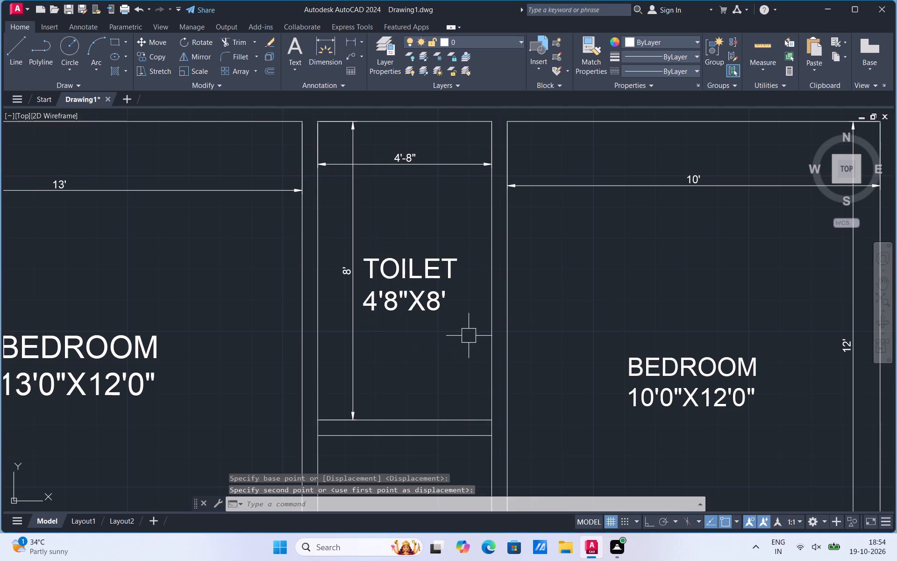
Add multiline text in the 13' by 8'-3" room below the larger bedroom, reading "KITCHEN" with "13'0"X8'3"" on the second line.
{"action": "scroll", "coordinate": [464, 254], "scroll_direction": "down", "scroll_amount": 3}
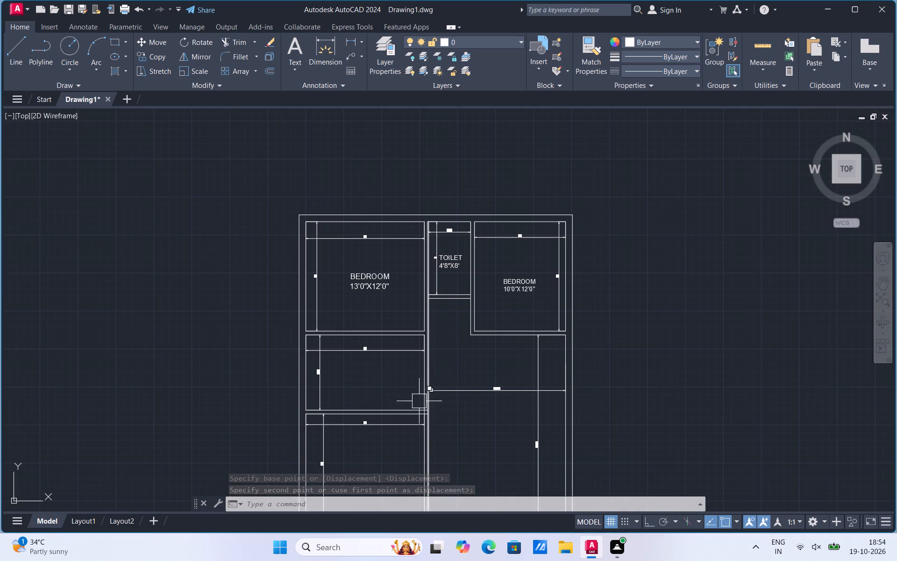
{"action": "left_click", "coordinate": [294, 72]}
{"action": "left_click", "coordinate": [295, 80]}
{"action": "scroll", "coordinate": [353, 384], "scroll_direction": "up", "scroll_amount": 2}
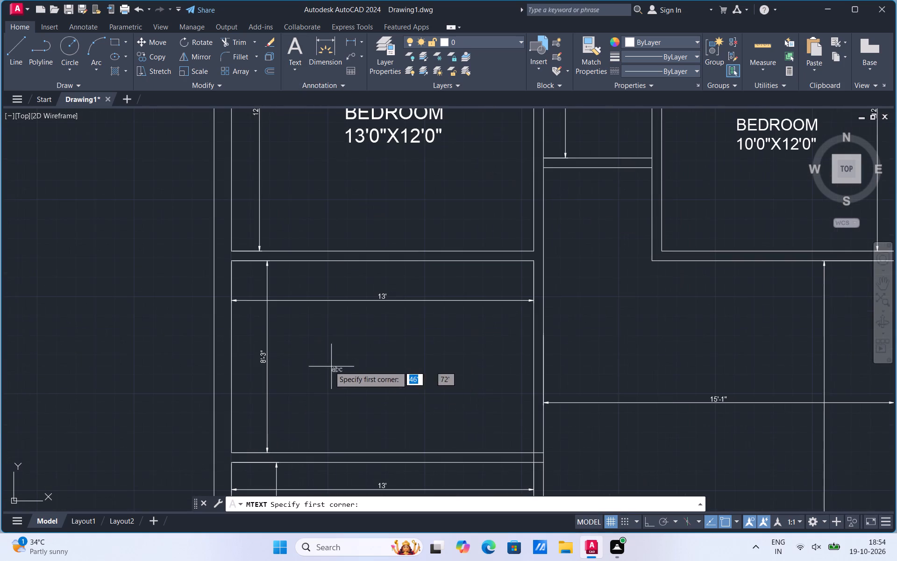
{"action": "left_click", "coordinate": [292, 344]}
{"action": "left_click", "coordinate": [392, 361]}
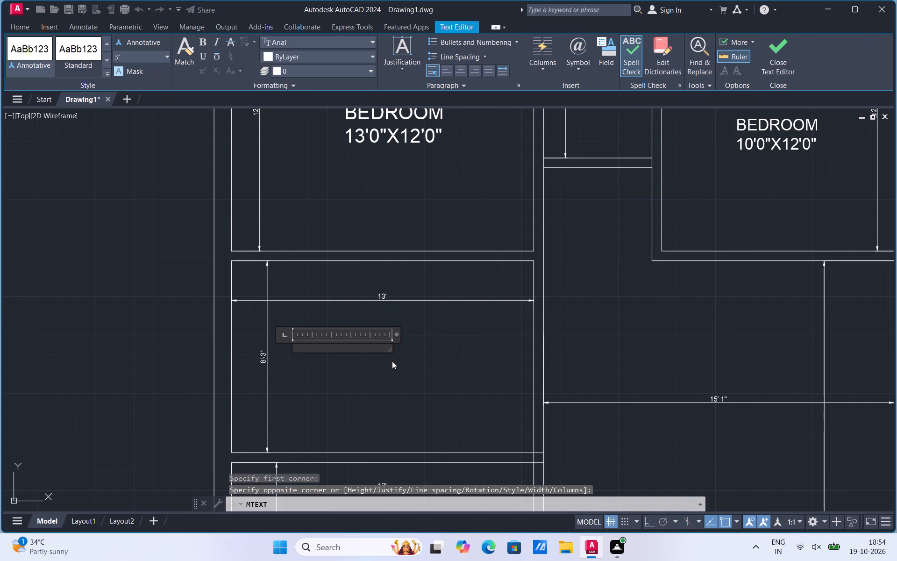
{"action": "type", "text": "KITCHEN"}
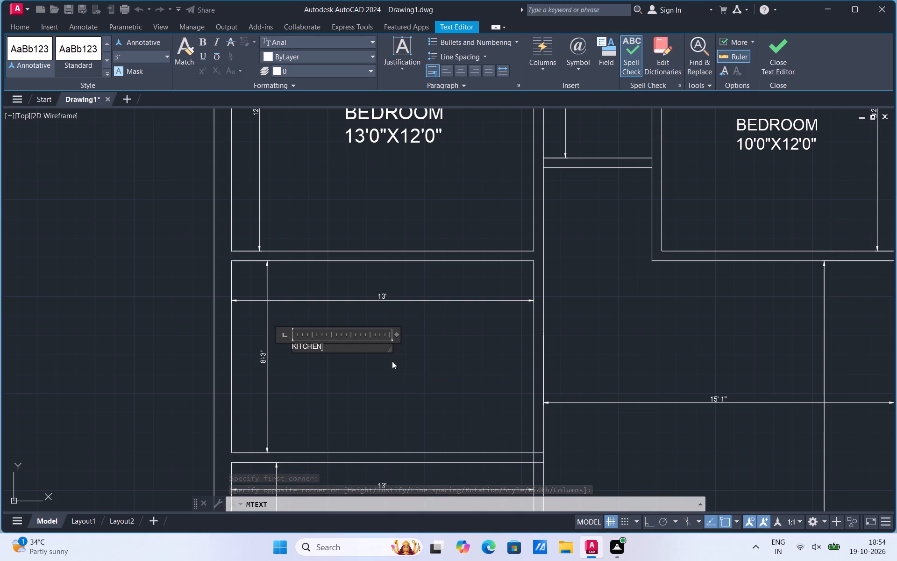
{"action": "key", "text": "Return"}
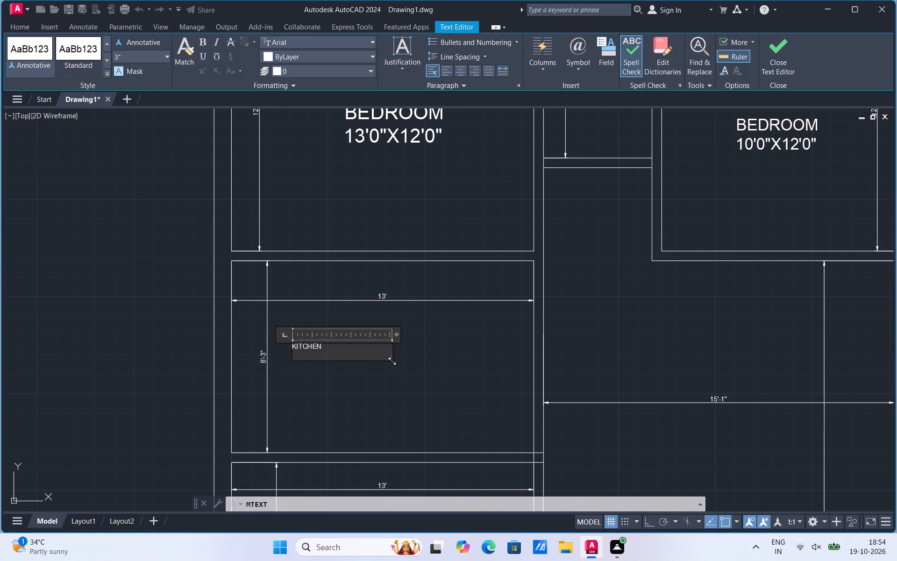
{"action": "type", "text": "13'"}
{"action": "key", "text": "0"}
{"action": "type", "text": "\"X"}
{"action": "type", "text": "8'2"}
{"action": "key", "text": "BackSpace"}
{"action": "type", "text": "3\""}
{"action": "left_click", "coordinate": [344, 399]}
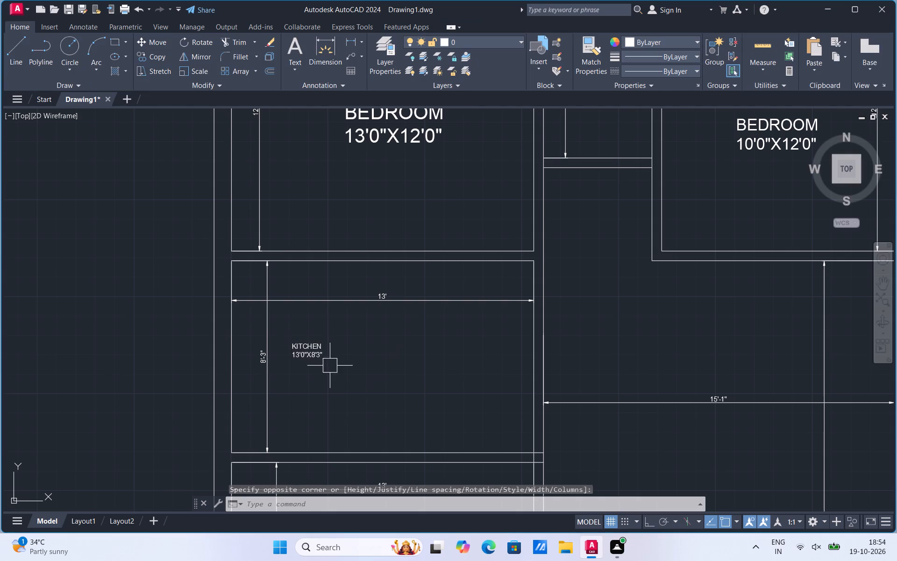
Scale up the kitchen label to nearly three times its size.
{"action": "left_click", "coordinate": [325, 355]}
{"action": "right_click", "coordinate": [325, 355]}
{"action": "left_click", "coordinate": [349, 176]}
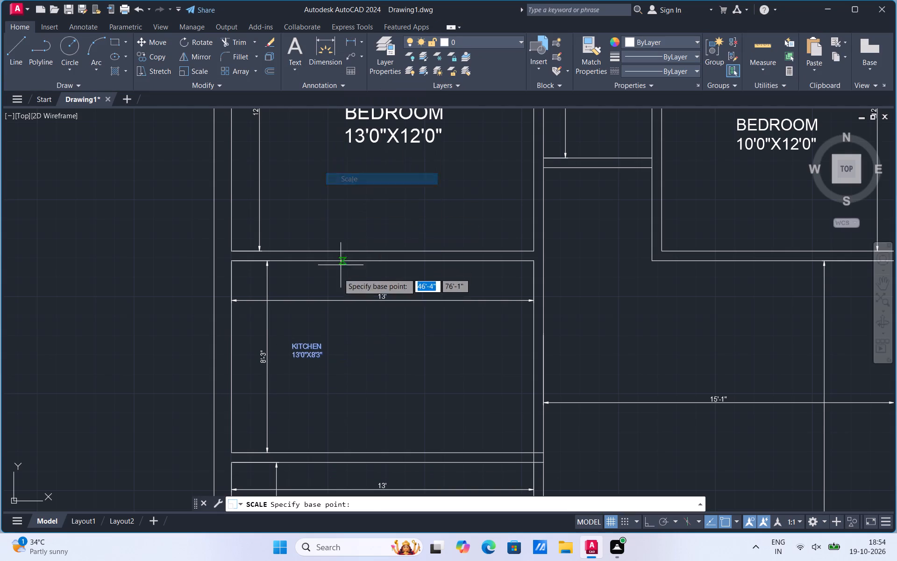
{"action": "left_click", "coordinate": [324, 355]}
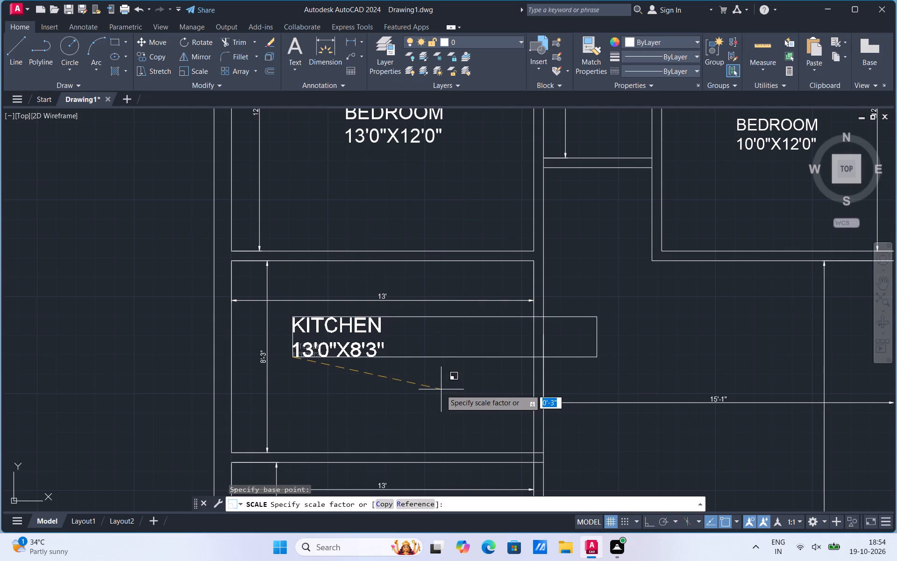
{"action": "left_click", "coordinate": [431, 384]}
Move the enlarged kitchen label about 2'-7" diagonally down and right to the middle of the kitchen.
{"action": "left_click", "coordinate": [340, 352]}
{"action": "right_click", "coordinate": [340, 352]}
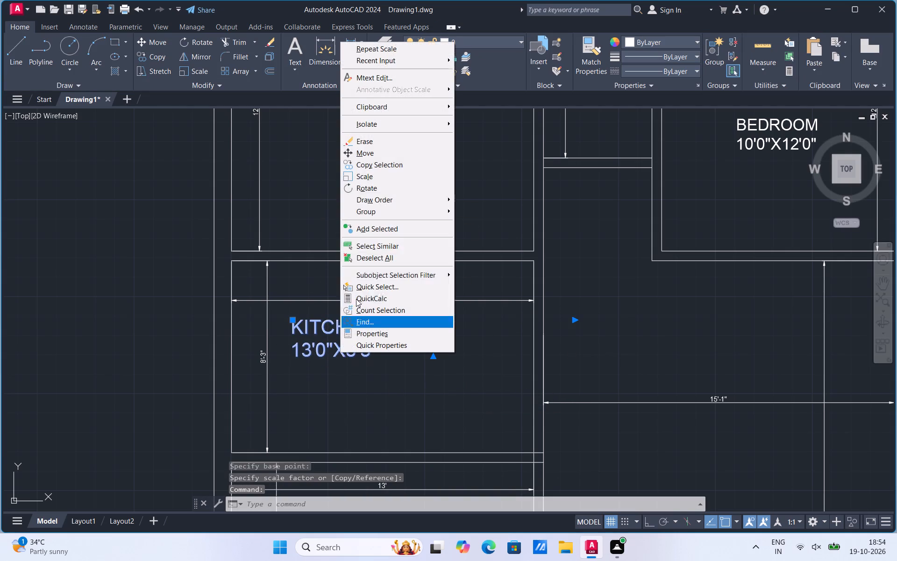
{"action": "left_click", "coordinate": [375, 152]}
{"action": "left_click", "coordinate": [349, 316]}
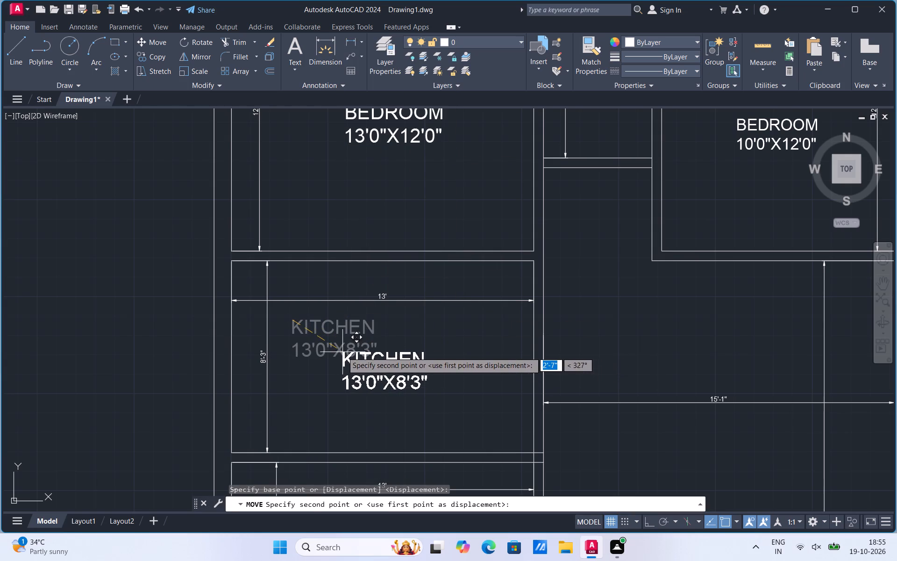
{"action": "left_click", "coordinate": [342, 352]}
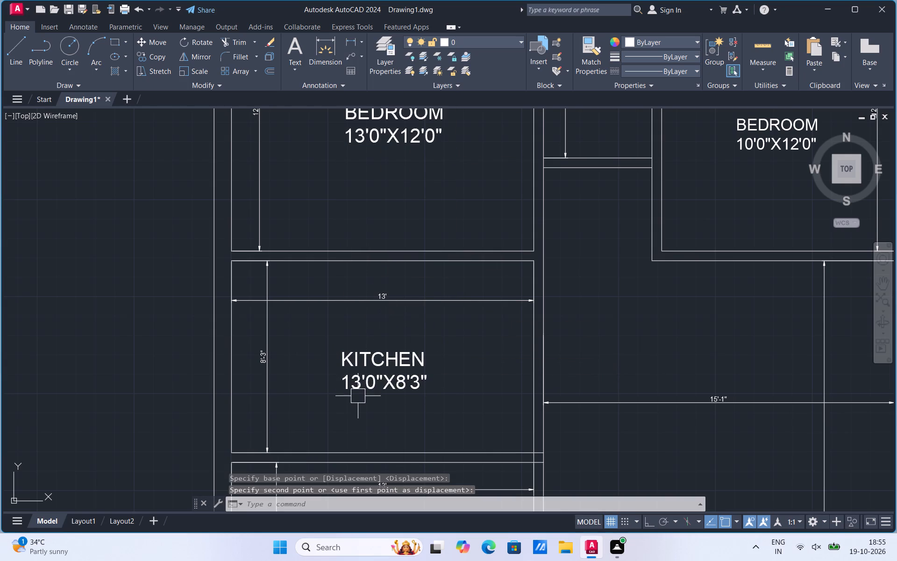
Add multiline text in the 13' by 11' room directly below the kitchen, reading "BEDROOM" with "13'0"X11'0"" on the second line.
{"action": "scroll", "coordinate": [332, 273], "scroll_direction": "down", "scroll_amount": 3}
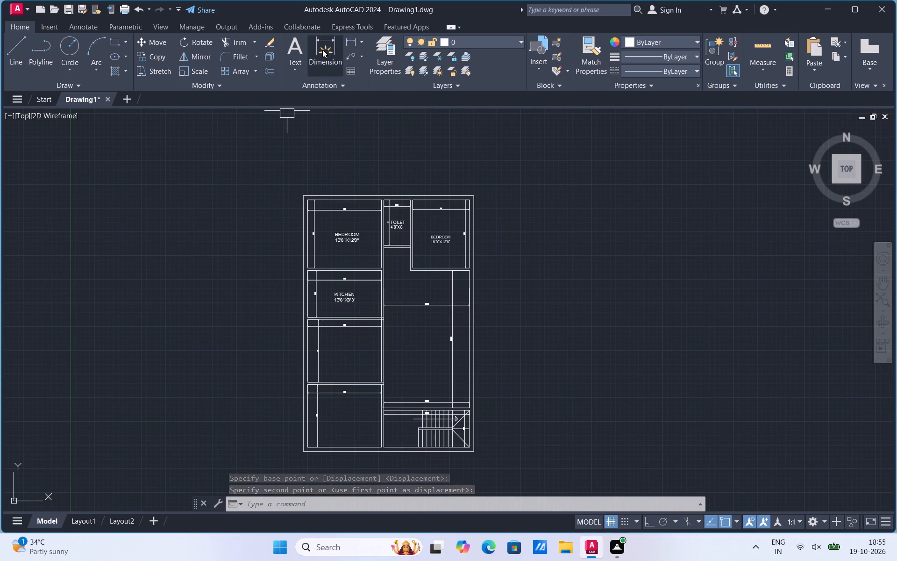
{"action": "left_click", "coordinate": [294, 68]}
{"action": "left_click", "coordinate": [297, 93]}
{"action": "scroll", "coordinate": [327, 374], "scroll_direction": "up", "scroll_amount": 2}
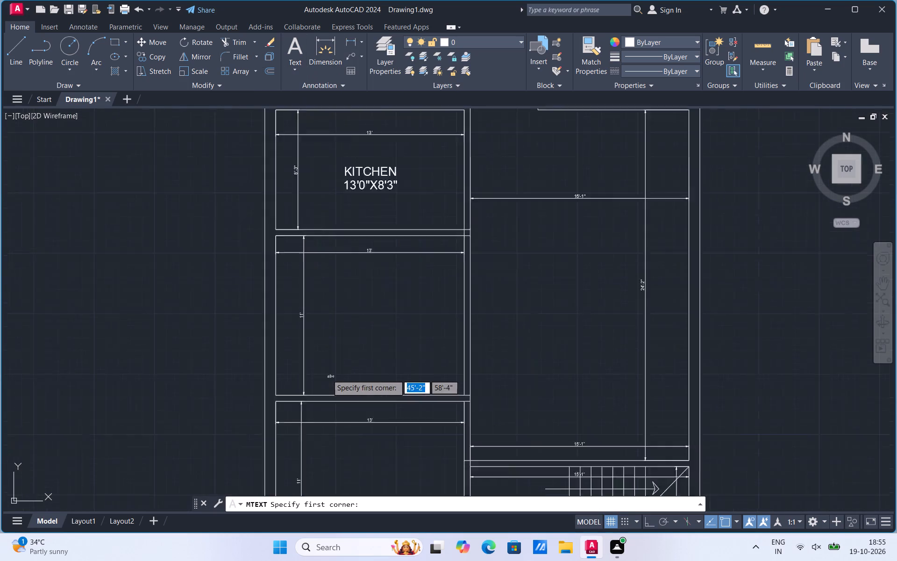
{"action": "scroll", "coordinate": [327, 374], "scroll_direction": "up", "scroll_amount": 1}
{"action": "left_click", "coordinate": [317, 264]}
{"action": "left_click", "coordinate": [381, 285]}
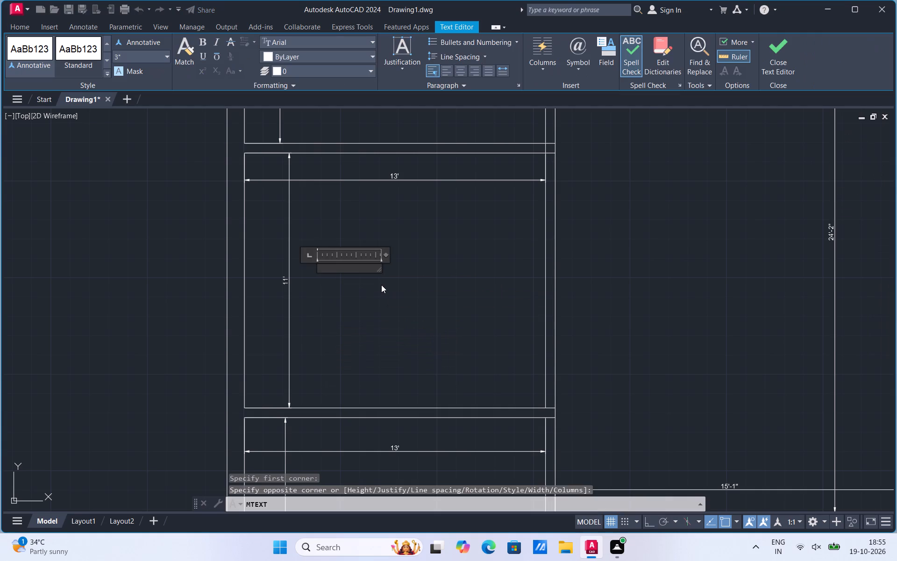
{"action": "type", "text": "BEDR"}
{"action": "type", "text": "OOM"}
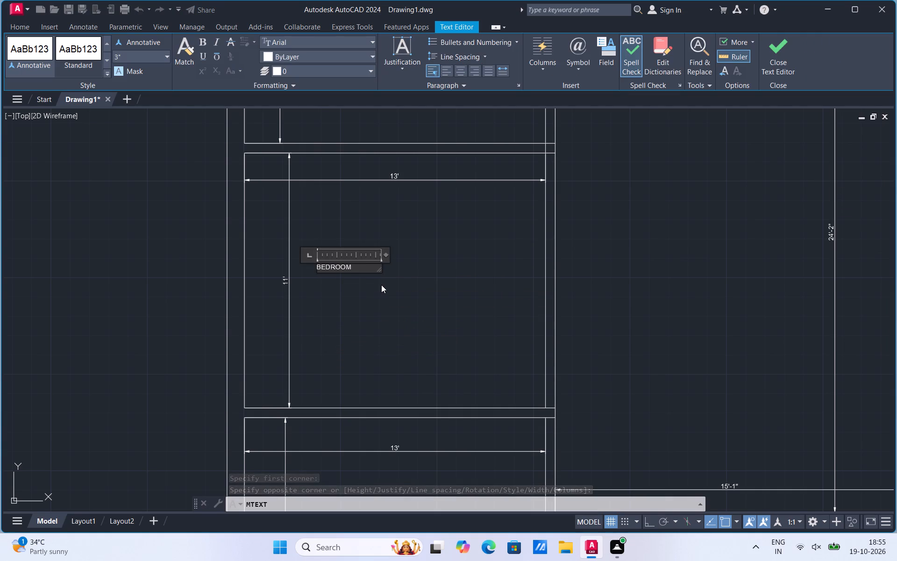
{"action": "key", "text": "Return"}
{"action": "type", "text": "13'"}
{"action": "type", "text": "0\""}
{"action": "key", "text": "x"}
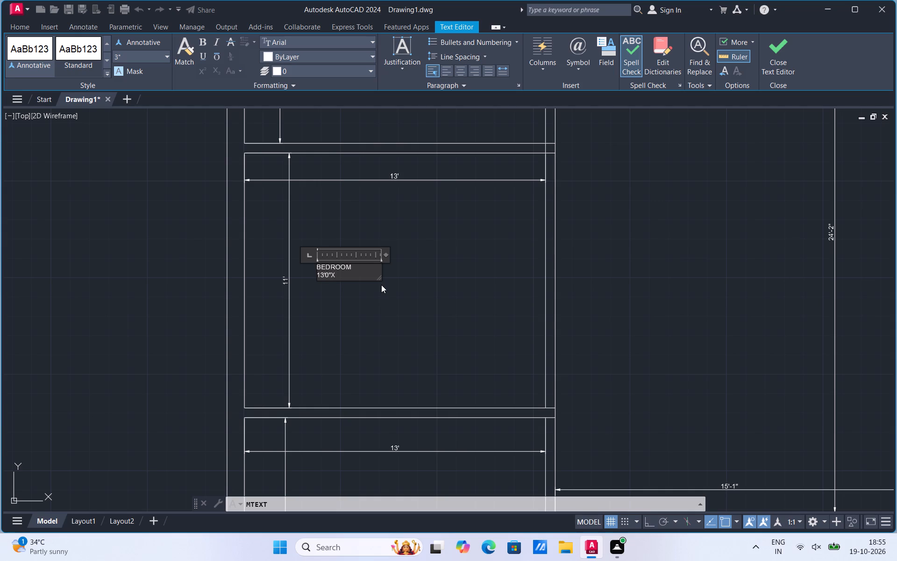
{"action": "type", "text": "11'"}
{"action": "type", "text": "0\""}
{"action": "left_click", "coordinate": [365, 307]}
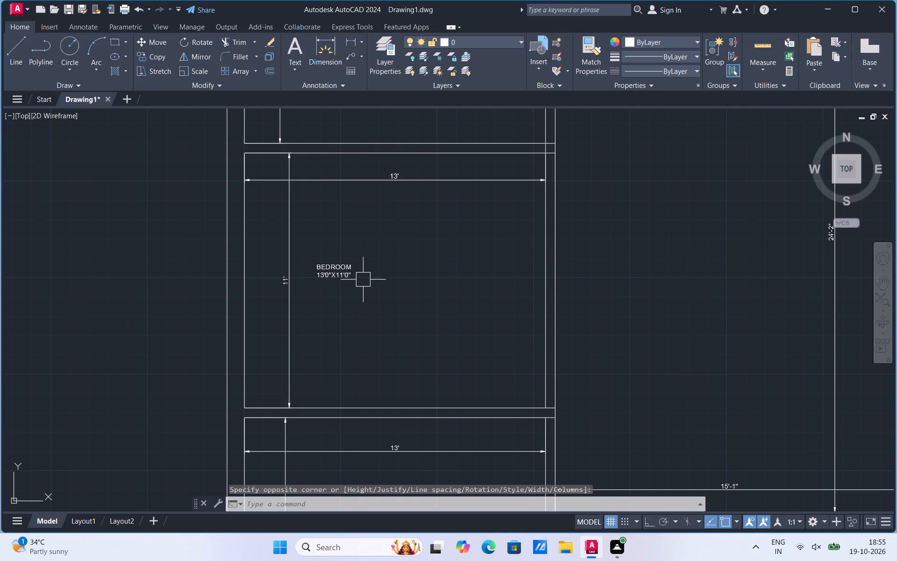
Scale up the bedroom label below the kitchen to nearly three times its size.
{"action": "left_click", "coordinate": [353, 266]}
{"action": "right_click", "coordinate": [353, 266]}
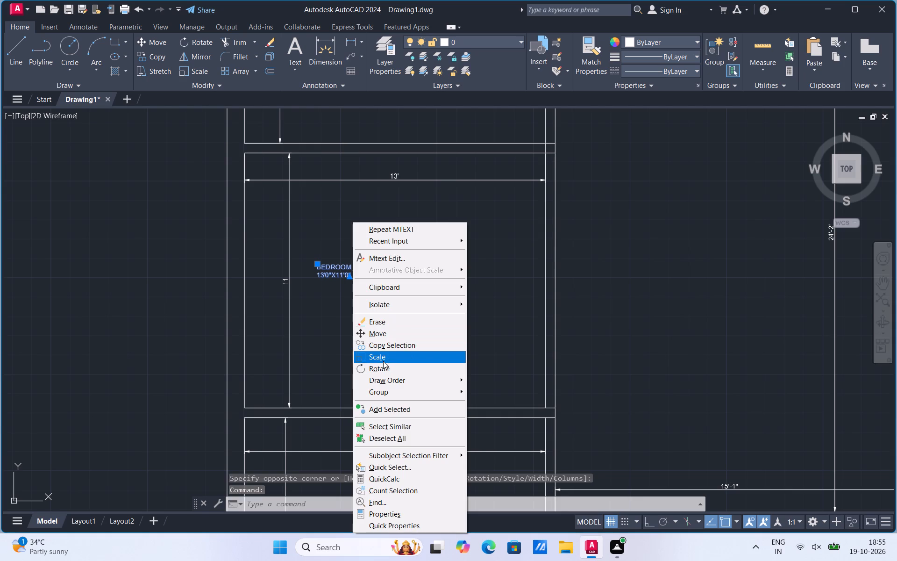
{"action": "left_click", "coordinate": [383, 361]}
{"action": "left_click", "coordinate": [357, 270]}
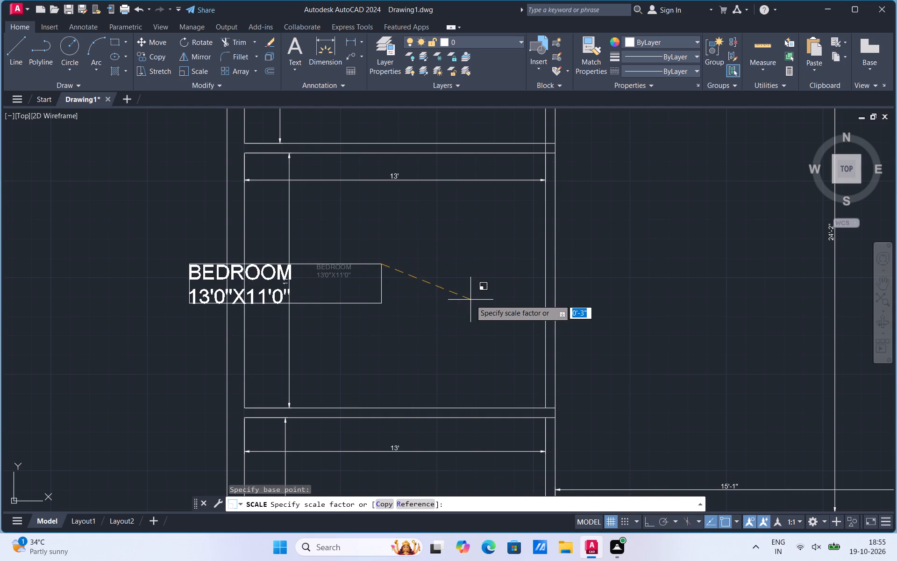
{"action": "scroll", "coordinate": [470, 301], "scroll_direction": "down", "scroll_amount": 2}
{"action": "left_click", "coordinate": [470, 291]}
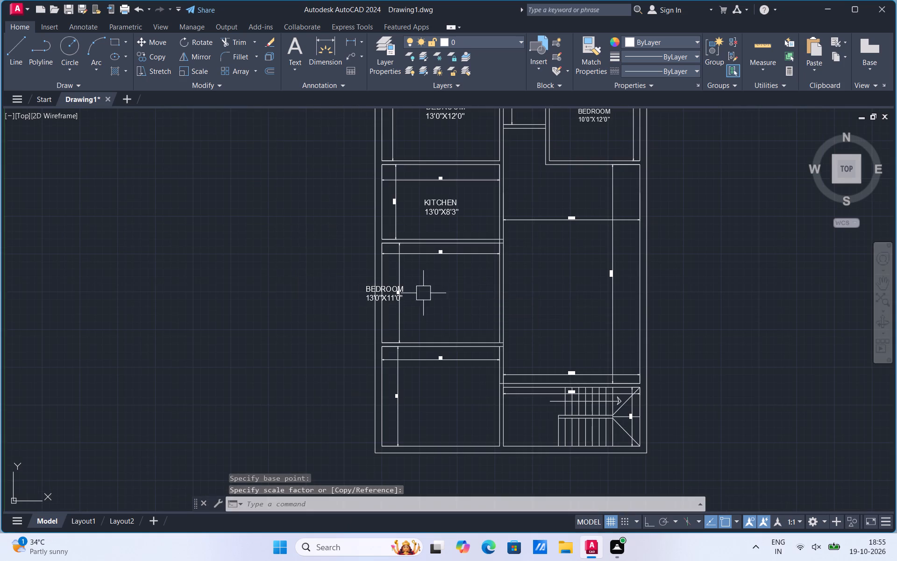
Move the enlarged bedroom label about 6' to the right, into the middle of the room below the kitchen.
{"action": "left_click", "coordinate": [388, 289]}
{"action": "right_click", "coordinate": [388, 289]}
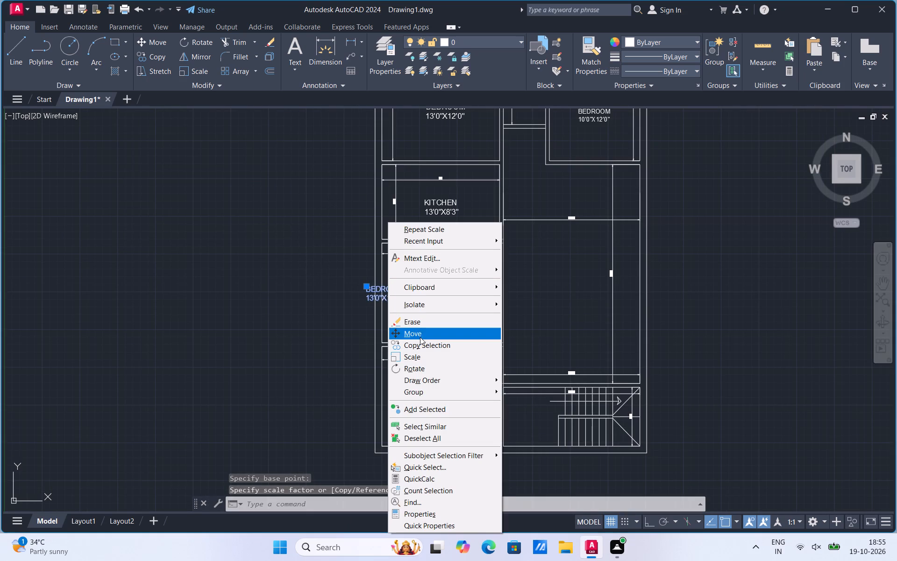
{"action": "left_click", "coordinate": [419, 330]}
{"action": "left_click", "coordinate": [396, 296]}
{"action": "left_click", "coordinate": [452, 295]}
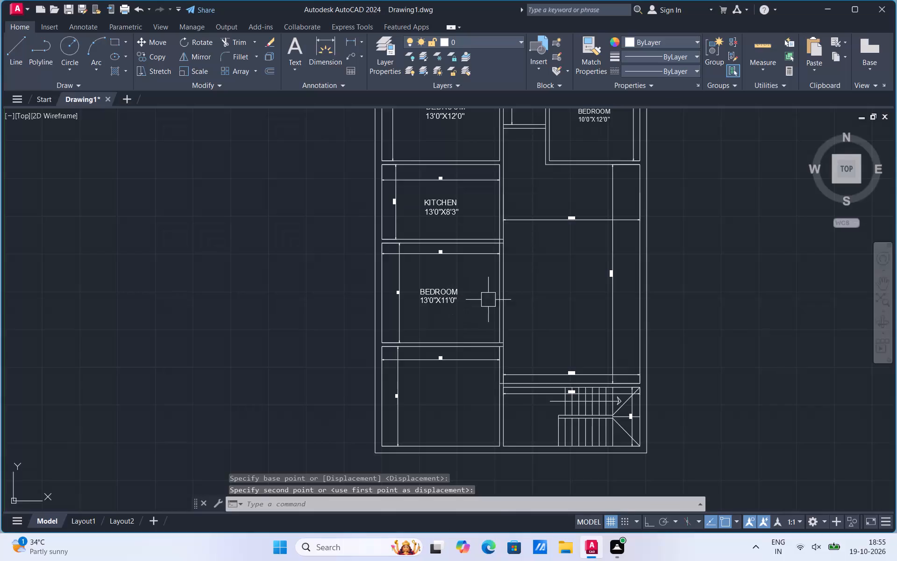
{"action": "scroll", "coordinate": [497, 302], "scroll_direction": "up", "scroll_amount": 2}
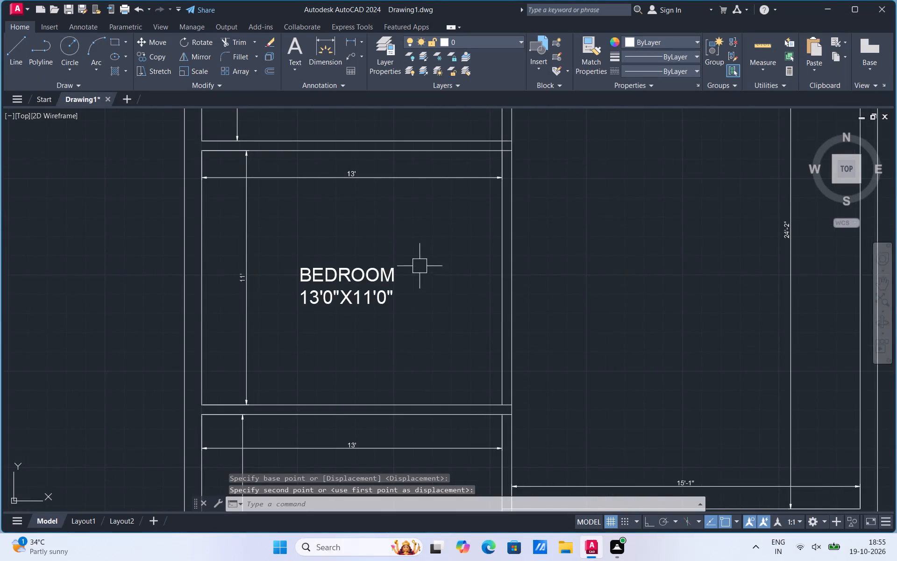
Add multiline text in the lowest 13' by 11' room, beside the stair, reading "BEDROOM" with "13'0"X11'0"" on the second line.
{"action": "scroll", "coordinate": [415, 263], "scroll_direction": "down", "scroll_amount": 2}
{"action": "left_click", "coordinate": [297, 67]}
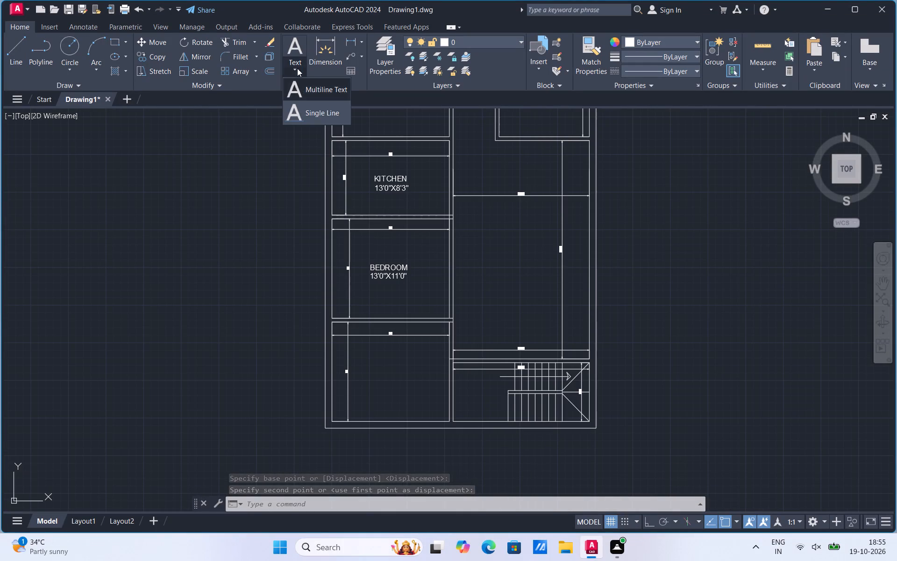
{"action": "left_click", "coordinate": [298, 88]}
{"action": "scroll", "coordinate": [405, 376], "scroll_direction": "up", "scroll_amount": 2}
{"action": "left_click", "coordinate": [319, 352]}
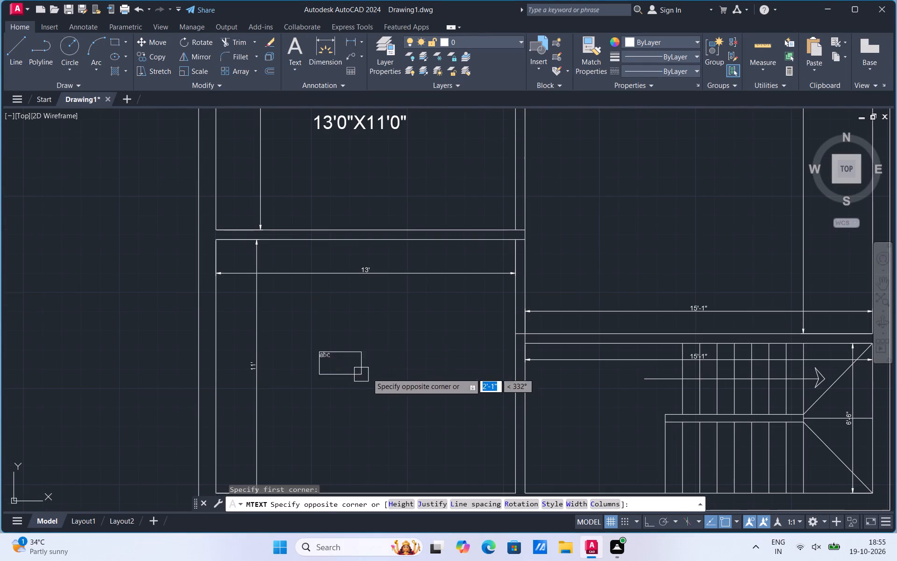
{"action": "left_click", "coordinate": [380, 371]}
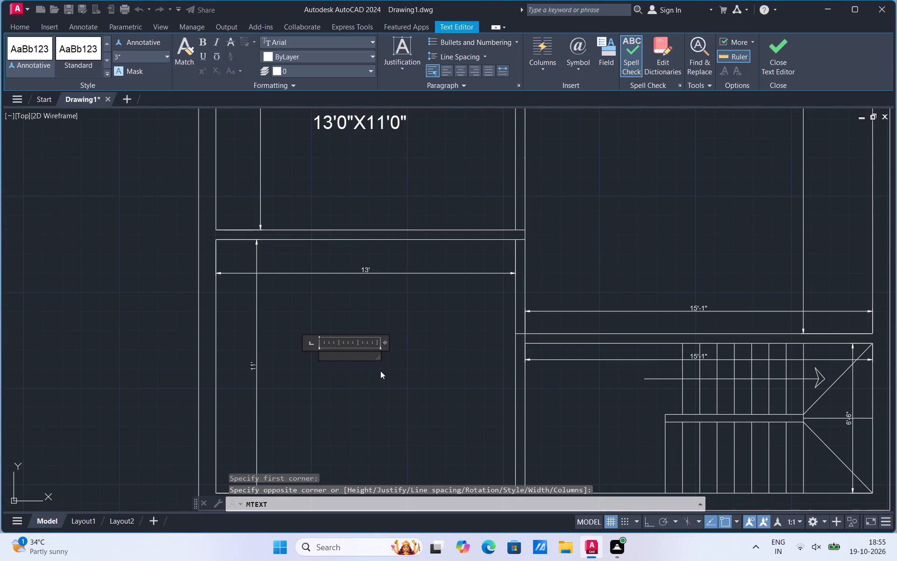
{"action": "type", "text": "BEDROOM"}
{"action": "key", "text": "Return"}
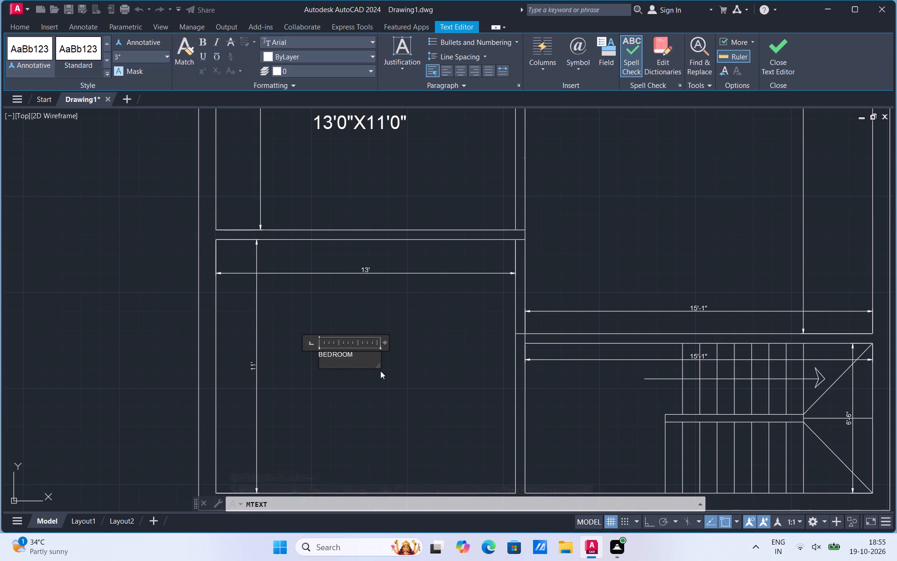
{"action": "type", "text": "13'"}
{"action": "key", "text": "period"}
{"action": "key", "text": "BackSpace"}
{"action": "type", "text": "0\""}
{"action": "key", "text": "x"}
{"action": "type", "text": "11'"}
{"action": "type", "text": "0\""}
{"action": "left_click", "coordinate": [360, 398]}
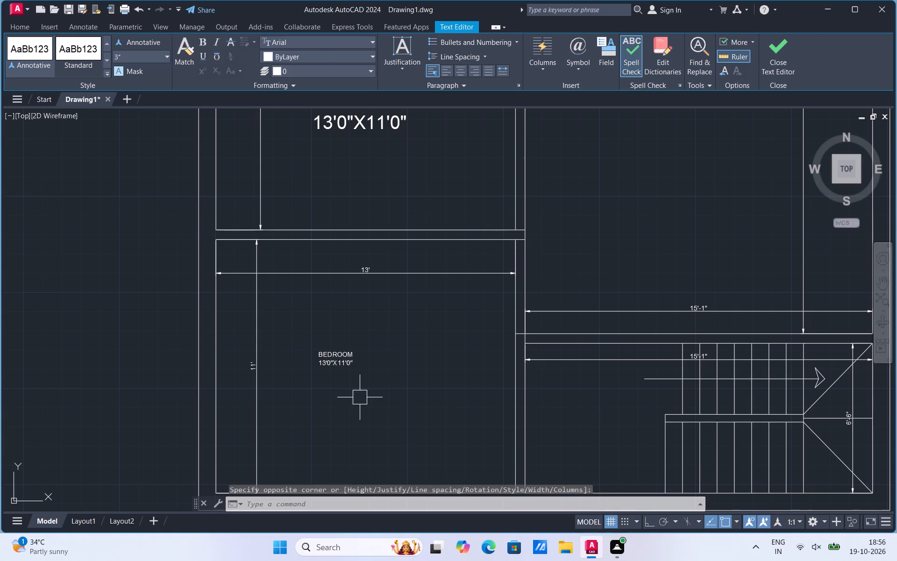
Scale up the lowest bedroom's label to about 2.4 times its size.
{"action": "left_click", "coordinate": [348, 356]}
{"action": "right_click", "coordinate": [348, 356]}
{"action": "left_click", "coordinate": [376, 184]}
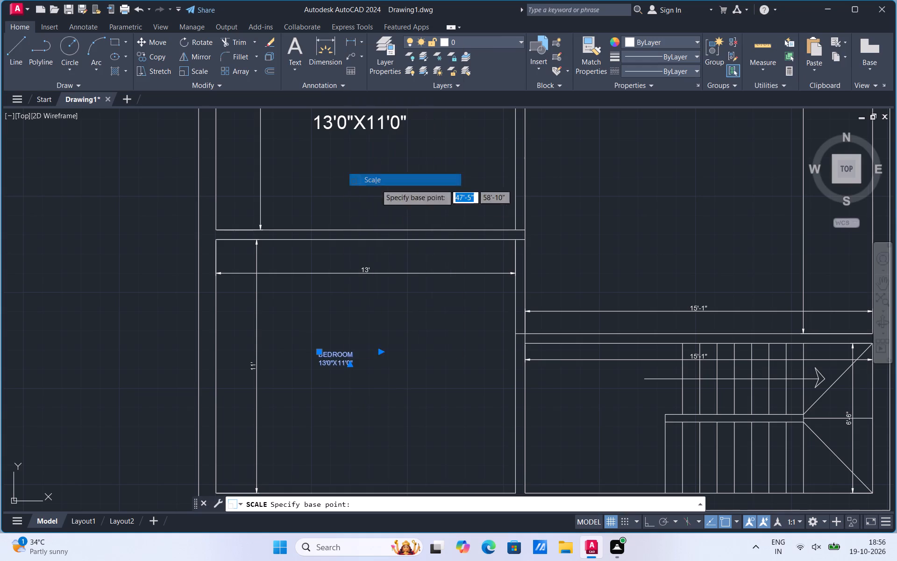
{"action": "left_click", "coordinate": [350, 352]}
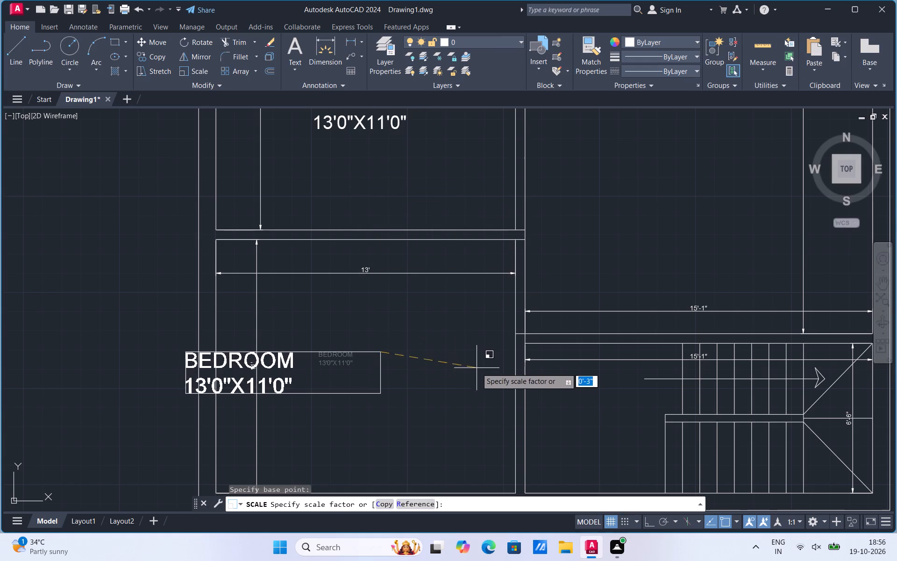
{"action": "left_click", "coordinate": [431, 408]}
Move the enlarged label about 4' to the right, into the middle of the lowest bedroom.
{"action": "left_click", "coordinate": [298, 363]}
{"action": "right_click", "coordinate": [298, 363]}
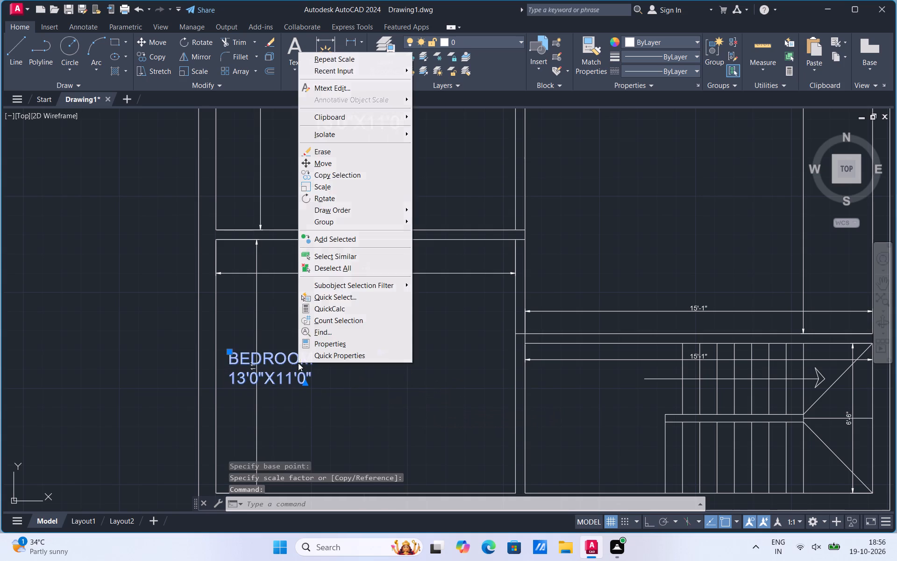
{"action": "left_click", "coordinate": [320, 163]}
{"action": "left_click", "coordinate": [281, 385]}
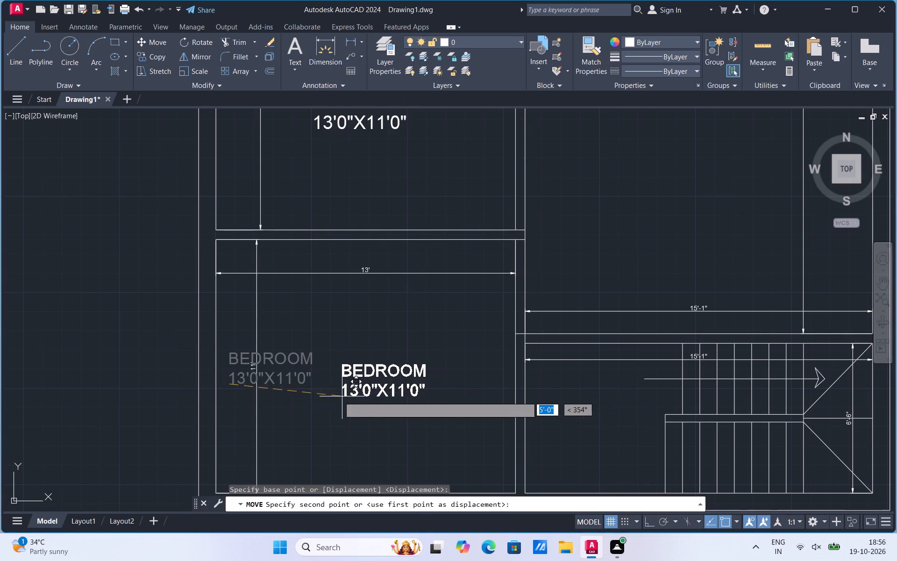
{"action": "left_click", "coordinate": [325, 383]}
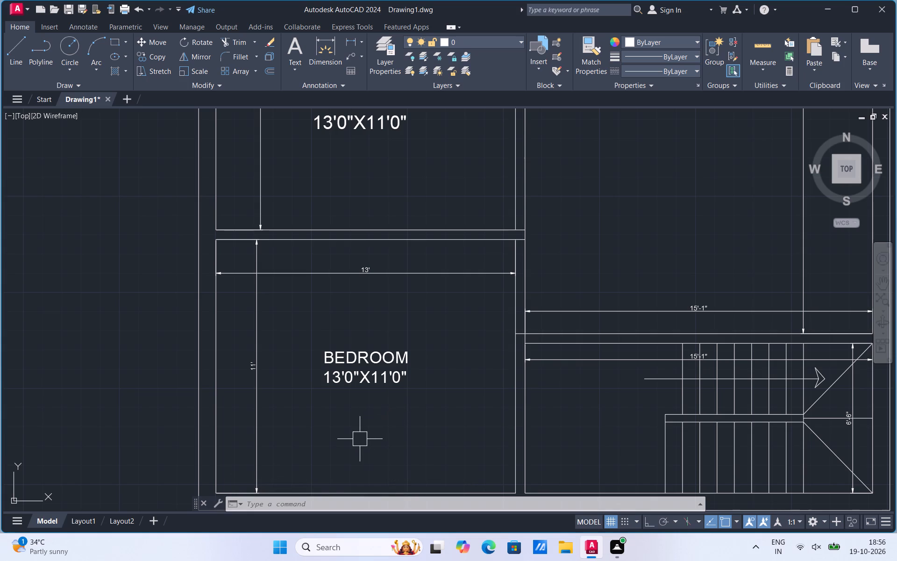
Add multiline text in the large open room beside the kitchen, reading "LIVING" with "15'1"X24'2"" on the second line.
{"action": "scroll", "coordinate": [313, 445], "scroll_direction": "down", "scroll_amount": 2}
{"action": "scroll", "coordinate": [349, 319], "scroll_direction": "up", "scroll_amount": 2}
{"action": "scroll", "coordinate": [320, 347], "scroll_direction": "down", "scroll_amount": 2}
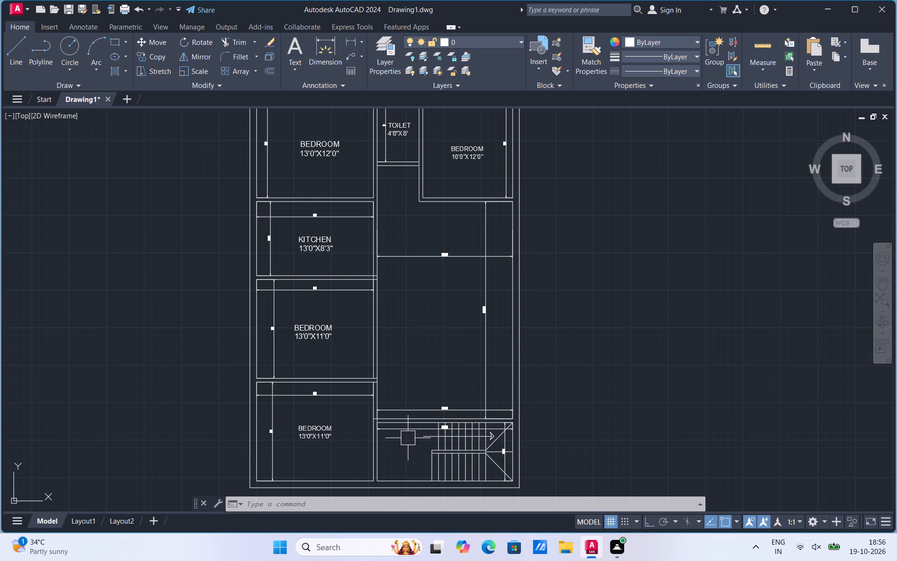
{"action": "scroll", "coordinate": [408, 453], "scroll_direction": "down", "scroll_amount": 1}
{"action": "scroll", "coordinate": [371, 251], "scroll_direction": "up", "scroll_amount": 3}
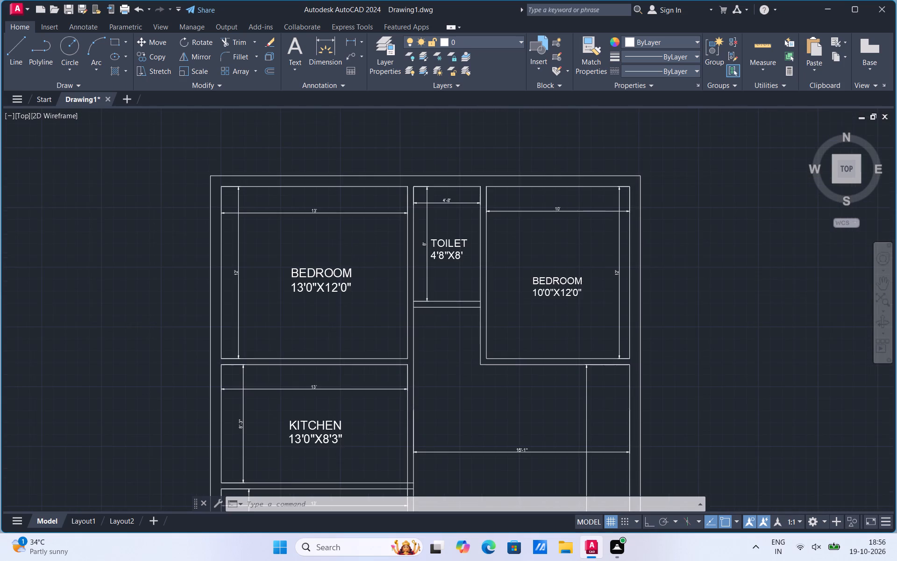
{"action": "scroll", "coordinate": [371, 251], "scroll_direction": "down", "scroll_amount": 2}
{"action": "scroll", "coordinate": [492, 398], "scroll_direction": "up", "scroll_amount": 2}
{"action": "scroll", "coordinate": [408, 329], "scroll_direction": "down", "scroll_amount": 2}
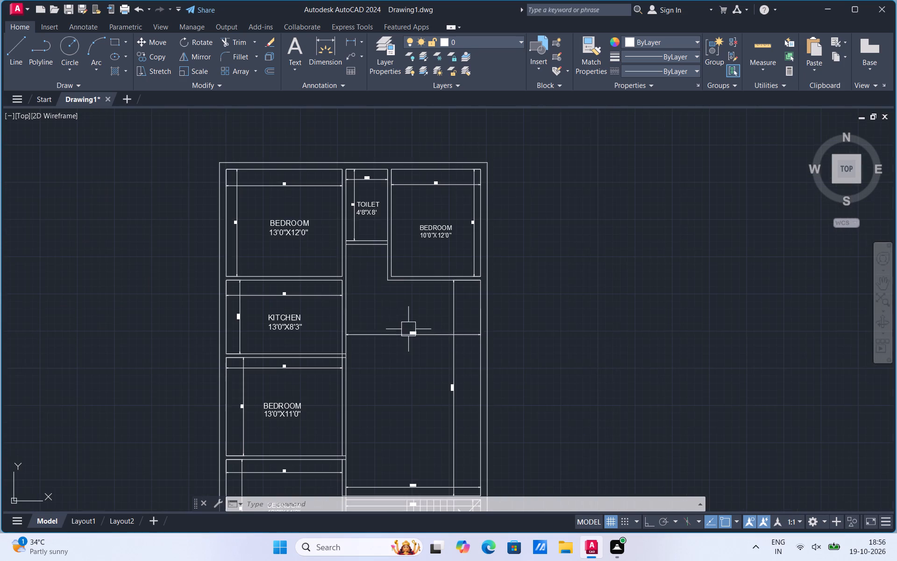
{"action": "left_click", "coordinate": [295, 72]}
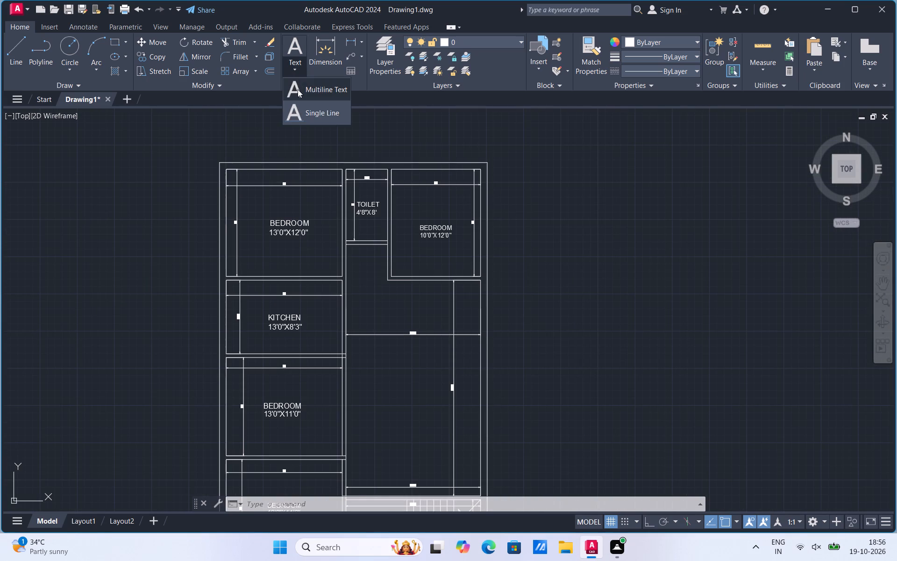
{"action": "left_click", "coordinate": [298, 89]}
{"action": "scroll", "coordinate": [429, 412], "scroll_direction": "up", "scroll_amount": 1}
{"action": "left_click", "coordinate": [341, 357]}
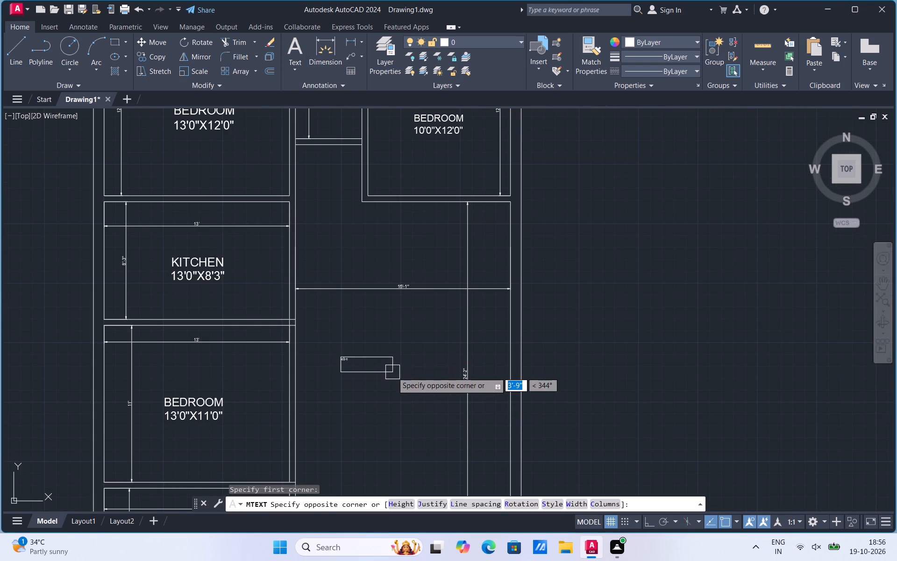
{"action": "left_click", "coordinate": [392, 372]}
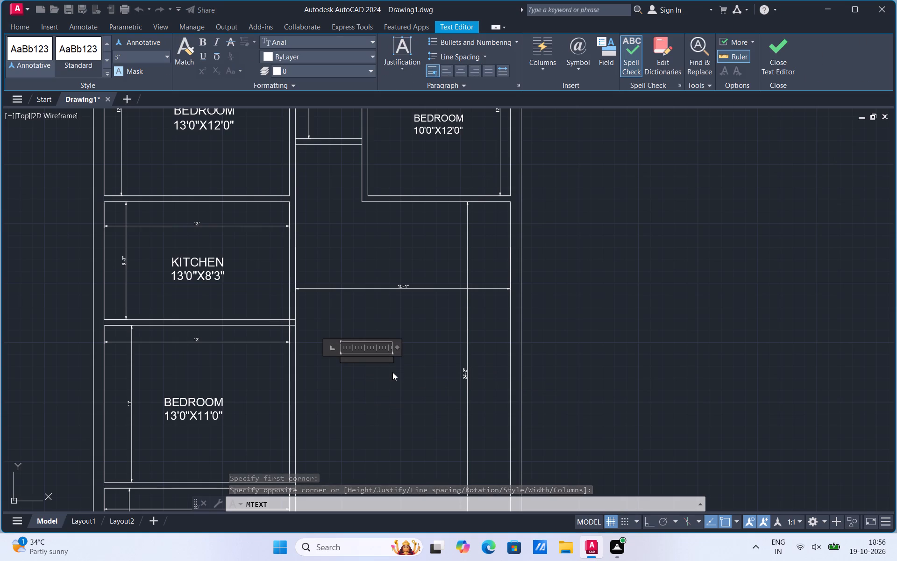
{"action": "key", "text": "k"}
{"action": "key", "text": "BackSpace"}
{"action": "type", "text": "LIVING"}
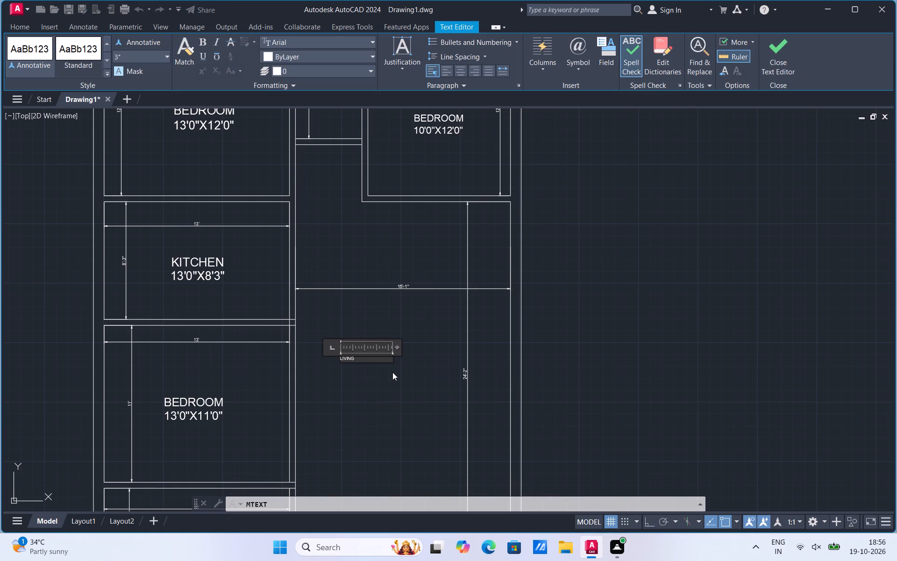
{"action": "key", "text": "Return"}
{"action": "scroll", "coordinate": [392, 372], "scroll_direction": "up", "scroll_amount": 1}
{"action": "type", "text": "15'1"}
{"action": "key", "text": "shift+quotedbl"}
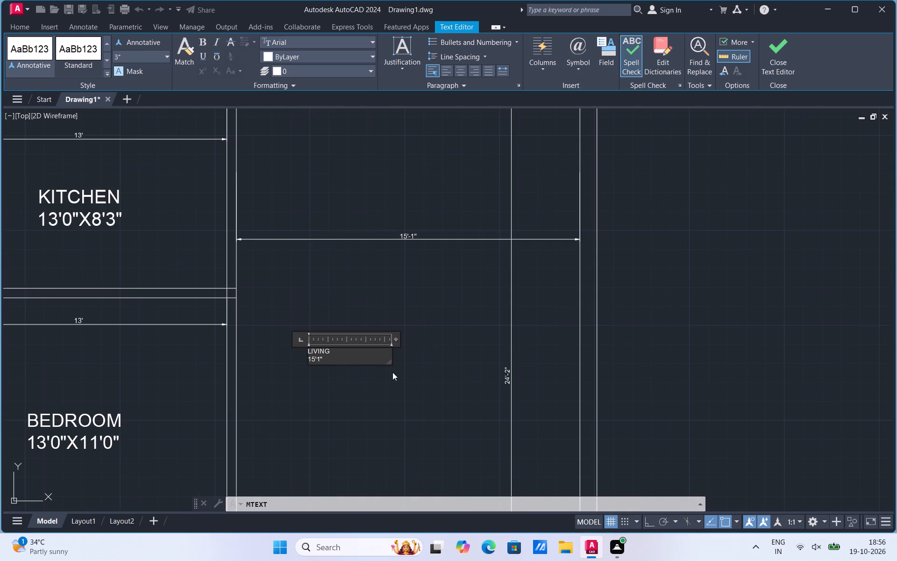
{"action": "key", "text": "x"}
{"action": "type", "text": "24'2"}
{"action": "key", "text": "shift+quotedbl"}
{"action": "left_click", "coordinate": [367, 401]}
Scale up the living room label to about 3.5 times its size.
{"action": "left_click", "coordinate": [339, 360]}
{"action": "right_click", "coordinate": [339, 360]}
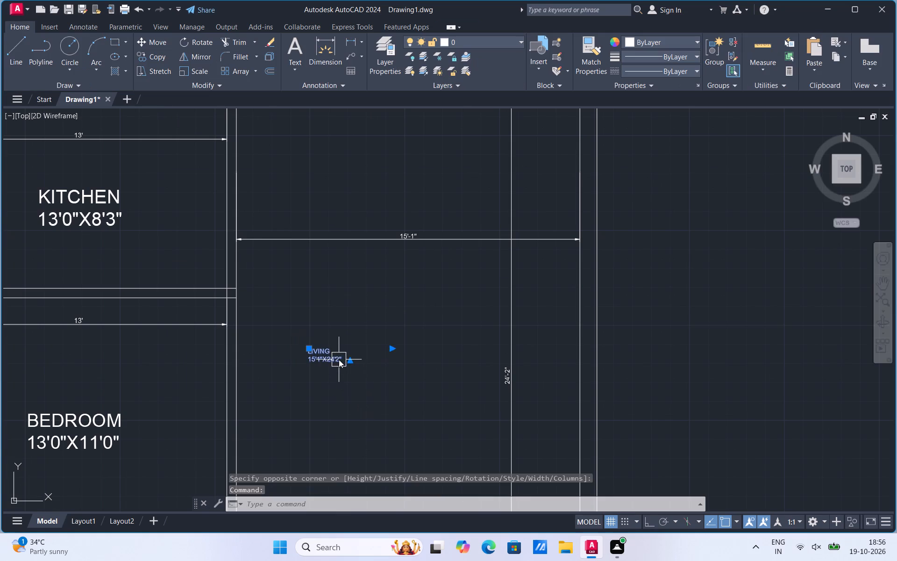
{"action": "left_click", "coordinate": [369, 187]}
{"action": "left_click", "coordinate": [345, 353]}
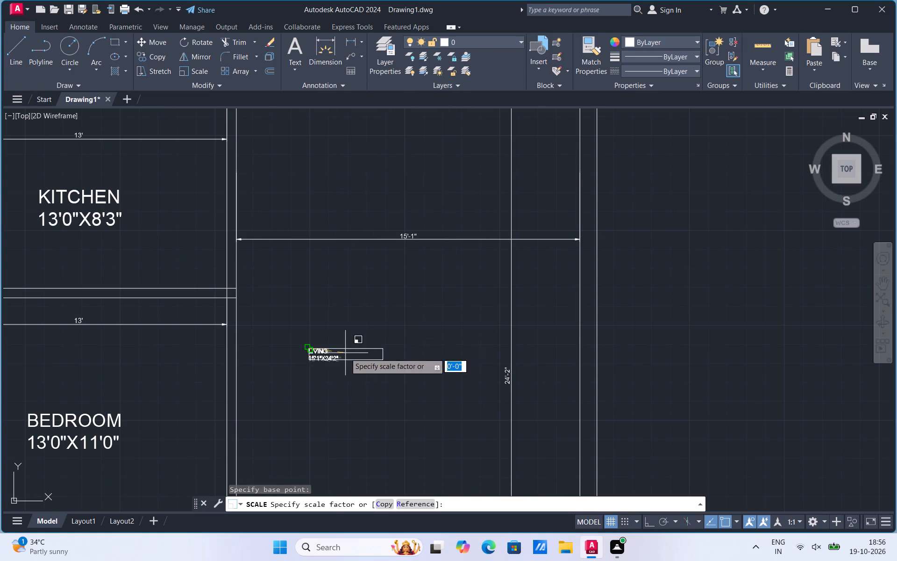
{"action": "left_click", "coordinate": [451, 305]}
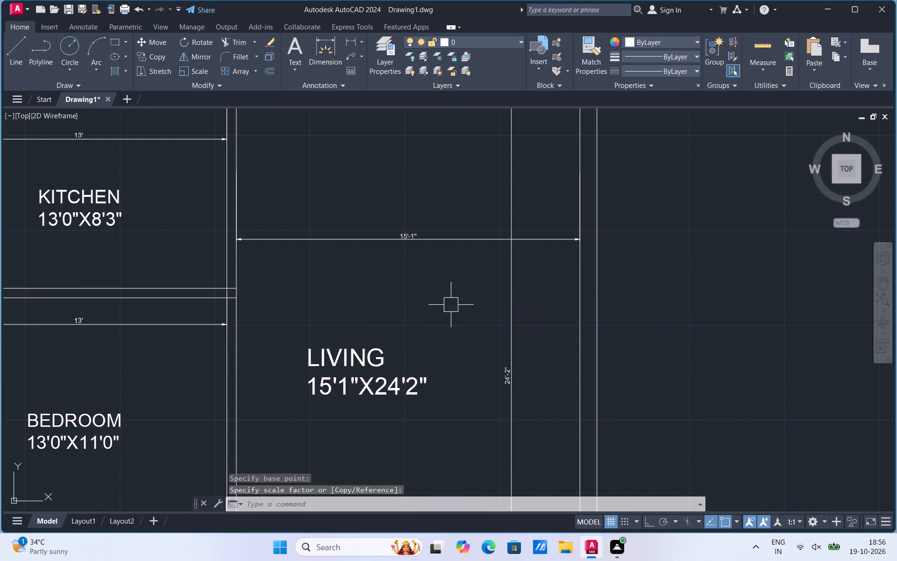
Scale the enlarged living room label down slightly, to about 0.9 times its size.
{"action": "scroll", "coordinate": [365, 404], "scroll_direction": "down", "scroll_amount": 2}
{"action": "scroll", "coordinate": [378, 398], "scroll_direction": "up", "scroll_amount": 2}
{"action": "left_click", "coordinate": [369, 398]}
{"action": "right_click", "coordinate": [369, 398]}
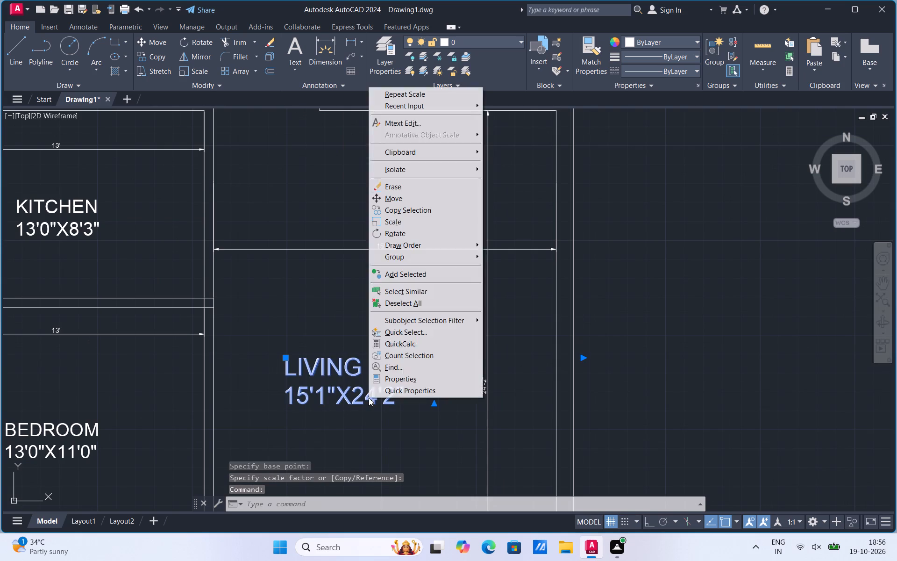
{"action": "left_click", "coordinate": [399, 222]}
{"action": "left_click", "coordinate": [378, 349]}
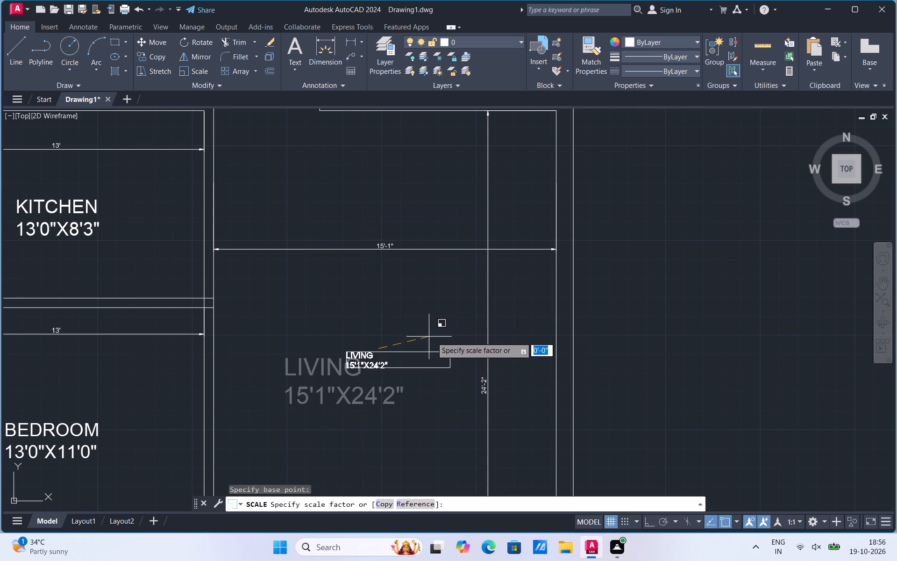
{"action": "left_click", "coordinate": [512, 347]}
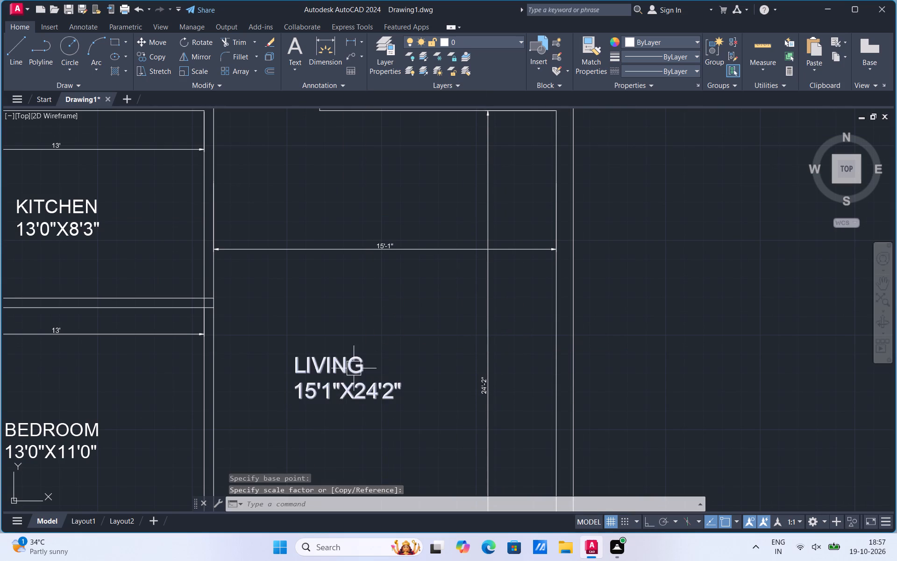
Move the living room label about 2' to the right and 2' up, closer to the room's 15'-1" width dimension.
{"action": "left_click", "coordinate": [351, 367]}
{"action": "right_click", "coordinate": [351, 367]}
{"action": "left_click", "coordinate": [375, 169]}
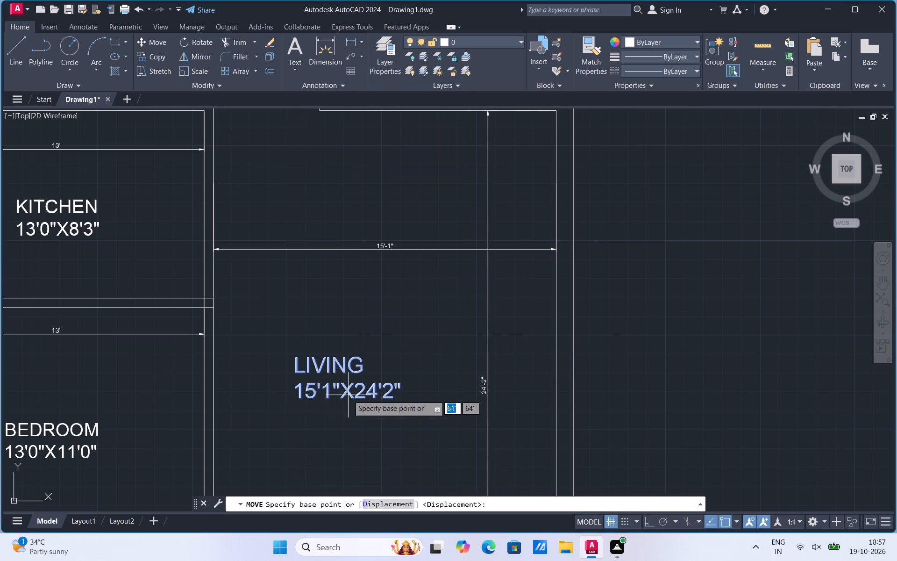
{"action": "left_click", "coordinate": [348, 395]}
{"action": "left_click", "coordinate": [391, 350]}
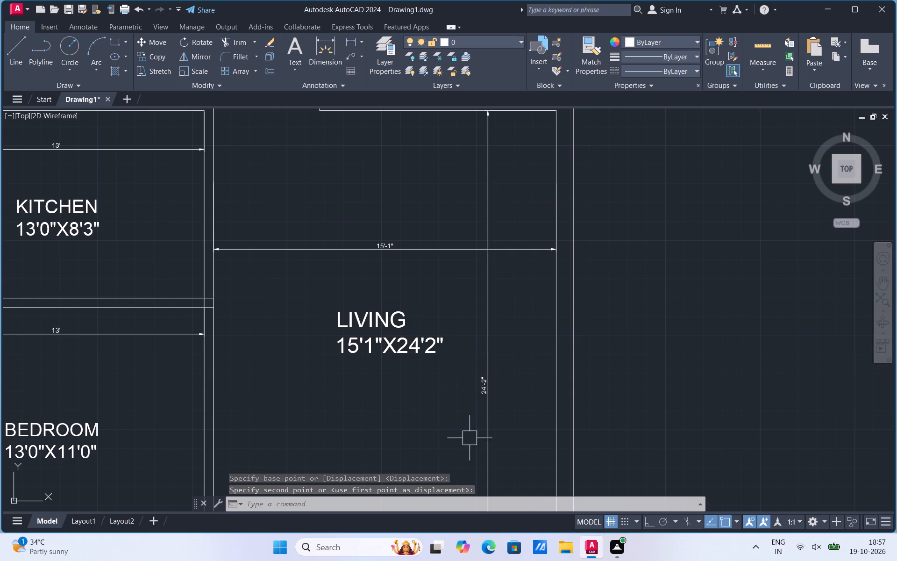
Edit the living room label's first line to read "LIVING&DINING", keeping the size line below it.
{"action": "double_click", "coordinate": [413, 327]}
{"action": "double_click", "coordinate": [382, 323]}
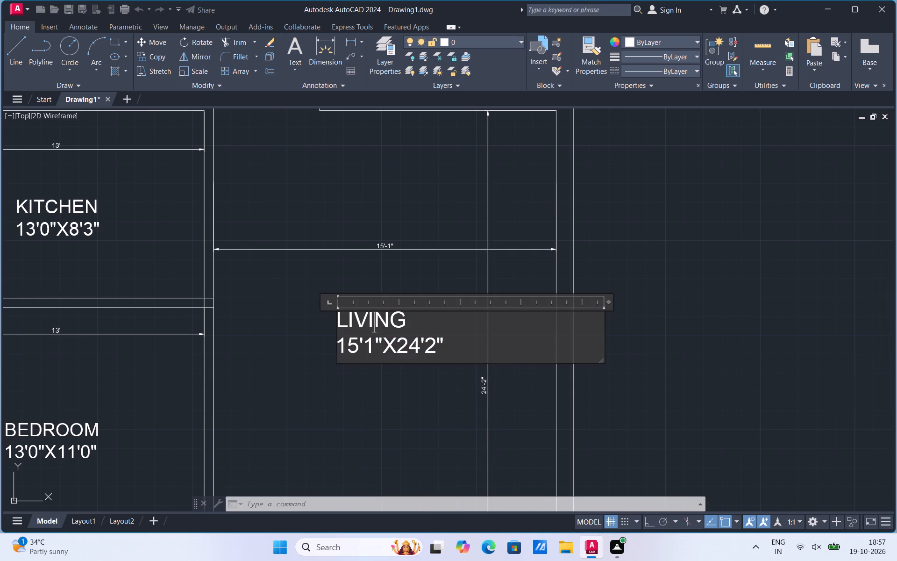
{"action": "left_click", "coordinate": [404, 318]}
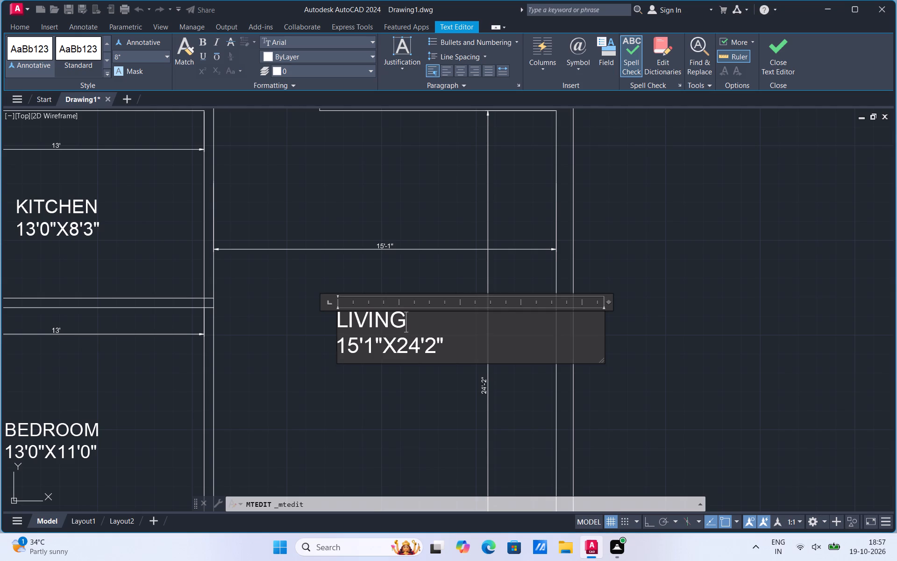
{"action": "key", "text": "7"}
{"action": "key", "text": "BackSpace"}
{"action": "key", "text": "shift+ampersand"}
{"action": "type", "text": "DINNING"}
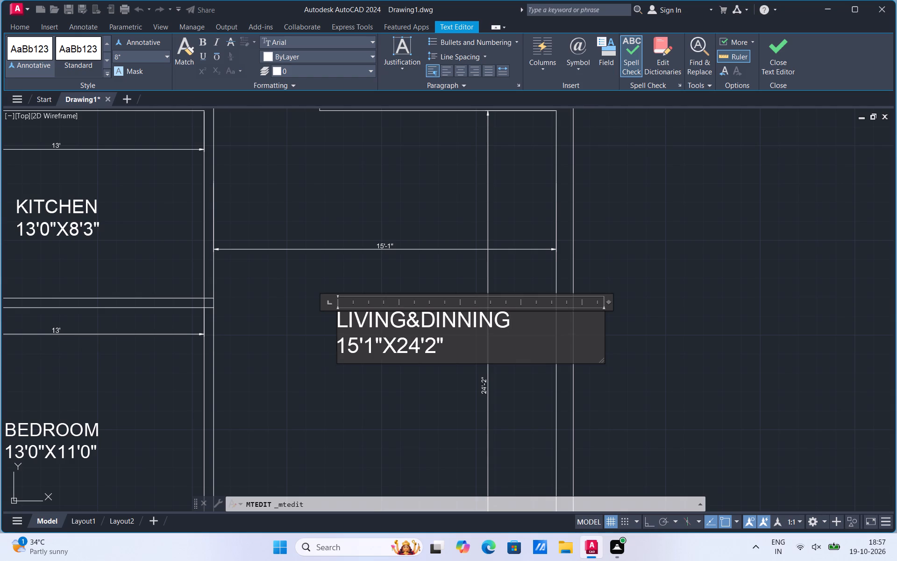
{"action": "left_click", "coordinate": [454, 315]}
{"action": "key", "text": "BackSpace"}
{"action": "left_click", "coordinate": [433, 354]}
{"action": "left_click", "coordinate": [349, 399]}
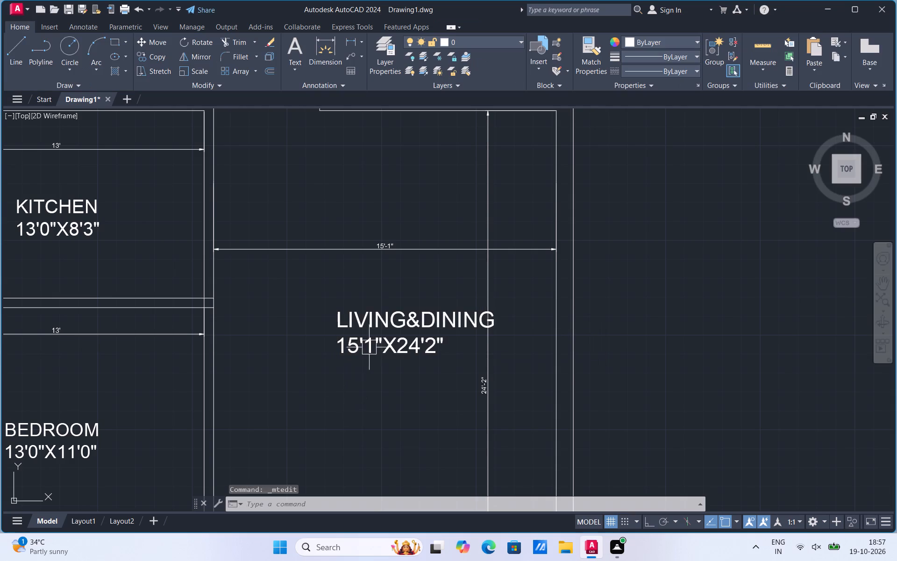
Move the living and dining label about 10" to the left and 7" down, clear of the vertical dimension line.
{"action": "left_click", "coordinate": [385, 314]}
{"action": "right_click", "coordinate": [385, 314]}
{"action": "left_click", "coordinate": [404, 116]}
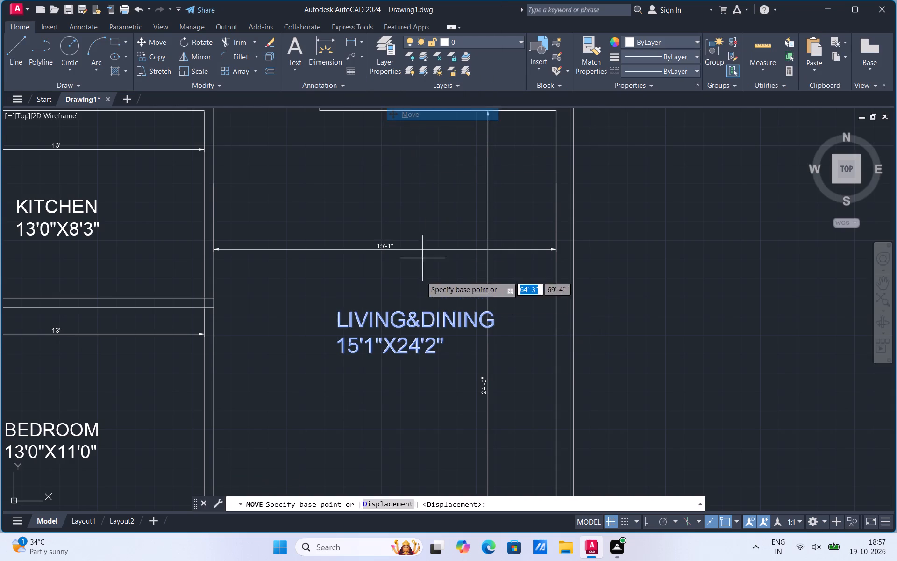
{"action": "left_click", "coordinate": [412, 313]}
{"action": "left_click", "coordinate": [320, 326]}
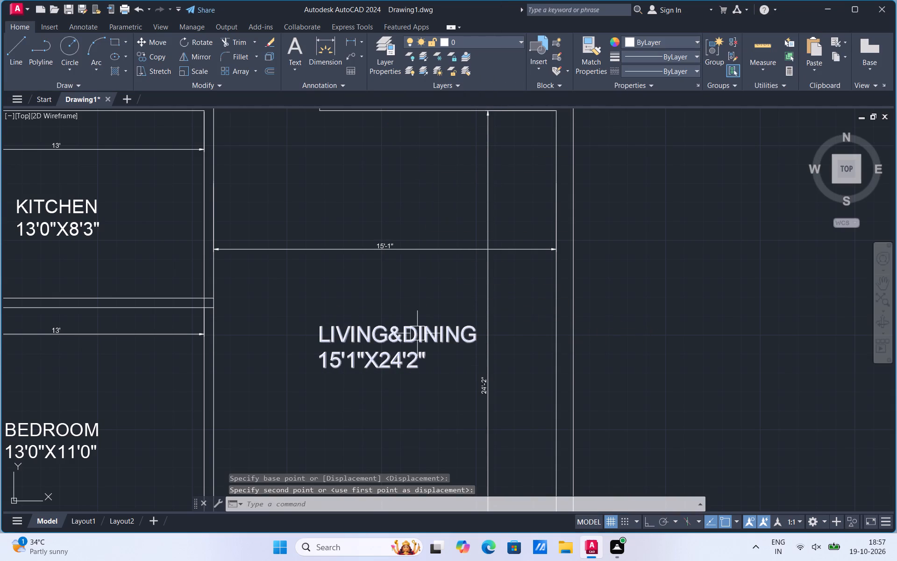
Add a linear dimension for the plan's overall width between the top outer corners, placed about 1' above the outer wall.
{"action": "scroll", "coordinate": [412, 297], "scroll_direction": "down", "scroll_amount": 3}
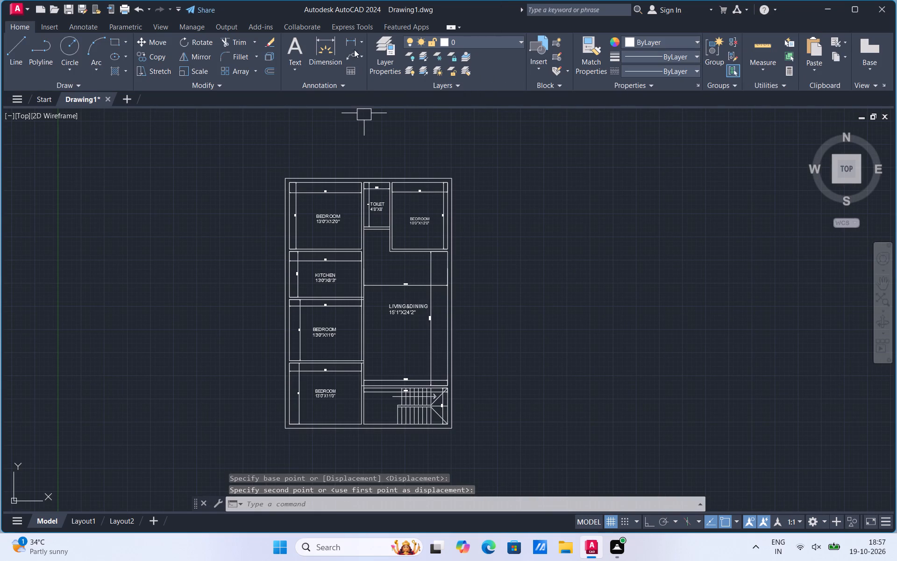
{"action": "left_click", "coordinate": [353, 43]}
{"action": "scroll", "coordinate": [327, 148], "scroll_direction": "up", "scroll_amount": 2}
{"action": "left_click", "coordinate": [216, 229]}
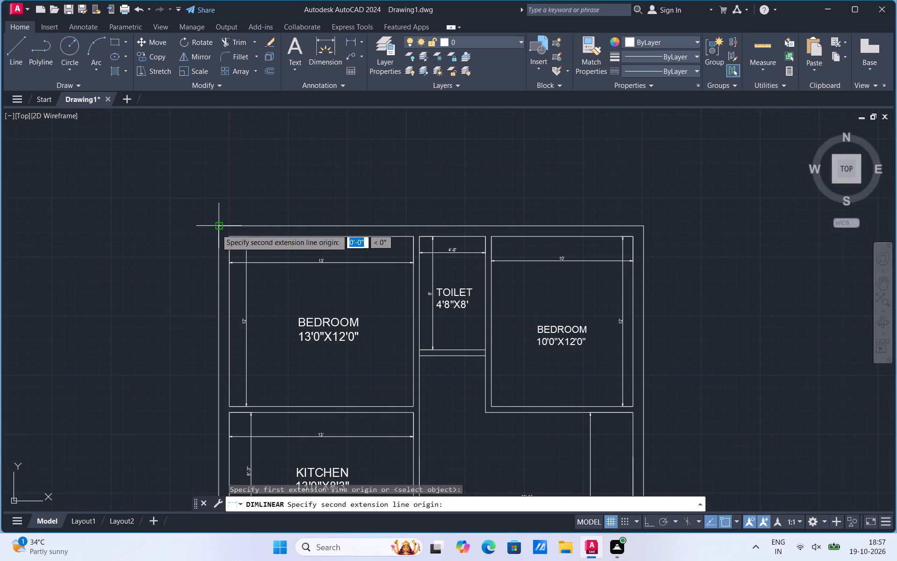
{"action": "left_click", "coordinate": [646, 226]}
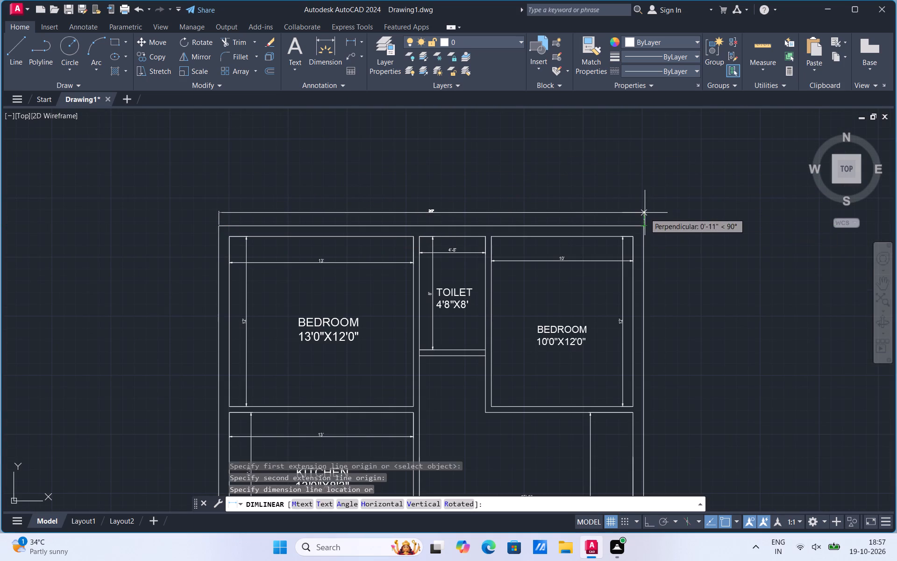
{"action": "left_click", "coordinate": [645, 209]}
Add a linear dimension for the plan's overall length between the right outer corners, placed about 2' outside the right wall.
{"action": "left_click", "coordinate": [350, 43]}
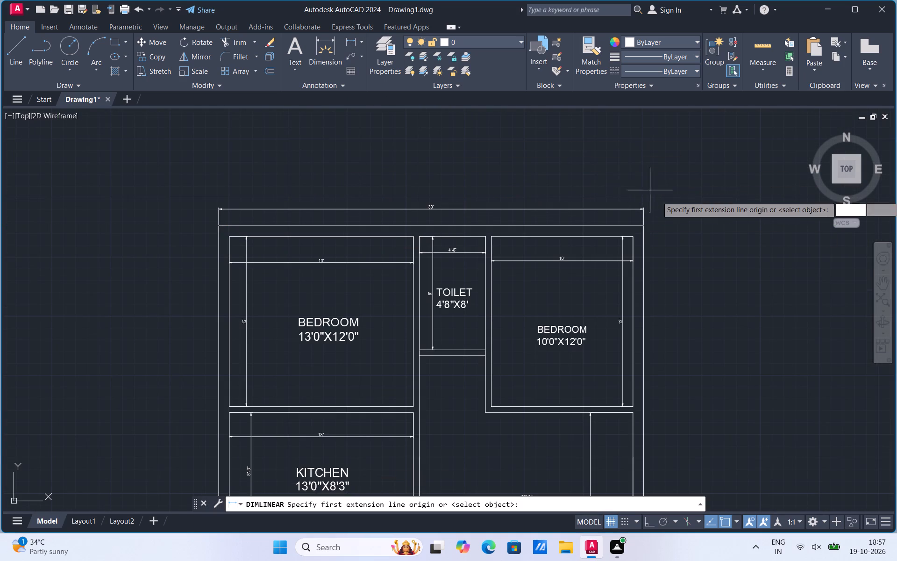
{"action": "left_click", "coordinate": [642, 226]}
{"action": "scroll", "coordinate": [567, 180], "scroll_direction": "down", "scroll_amount": 2}
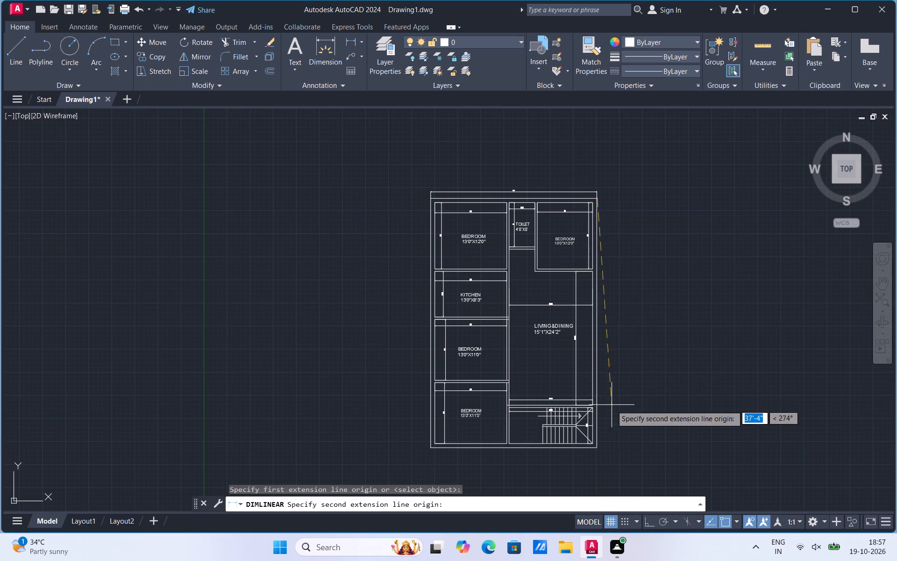
{"action": "scroll", "coordinate": [609, 418], "scroll_direction": "up", "scroll_amount": 1}
{"action": "left_click", "coordinate": [591, 467]}
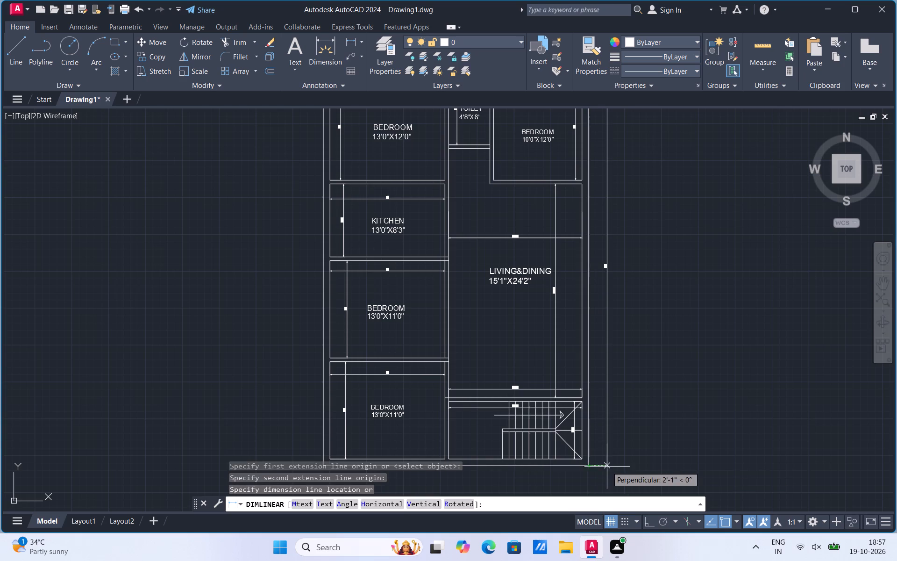
{"action": "left_click", "coordinate": [605, 466]}
{"action": "scroll", "coordinate": [604, 281], "scroll_direction": "up", "scroll_amount": 3}
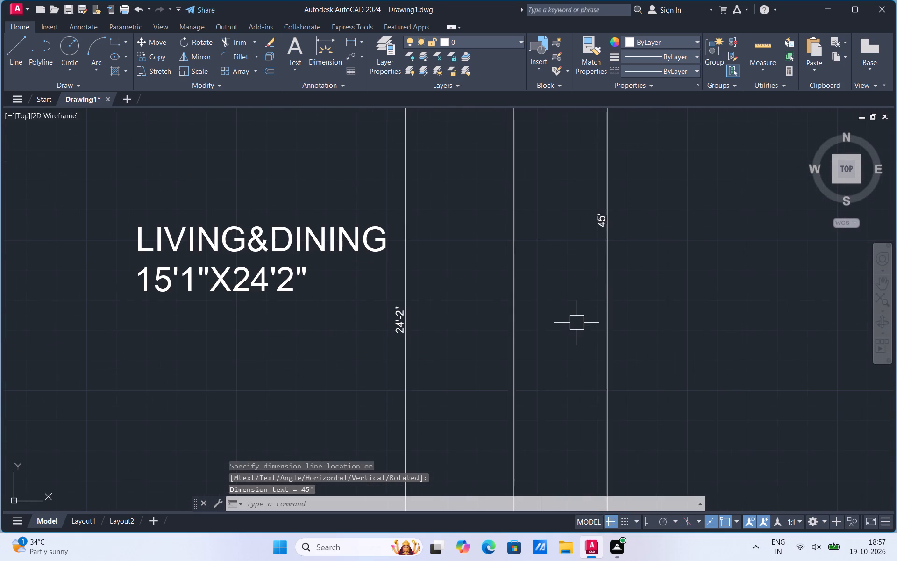
{"action": "scroll", "coordinate": [574, 331], "scroll_direction": "down", "scroll_amount": 2}
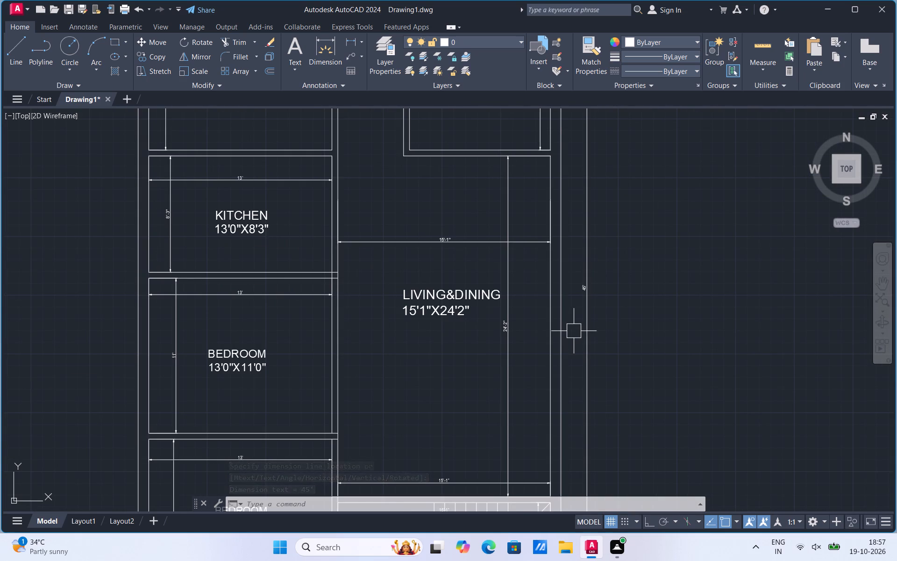
{"action": "scroll", "coordinate": [574, 331], "scroll_direction": "down", "scroll_amount": 1}
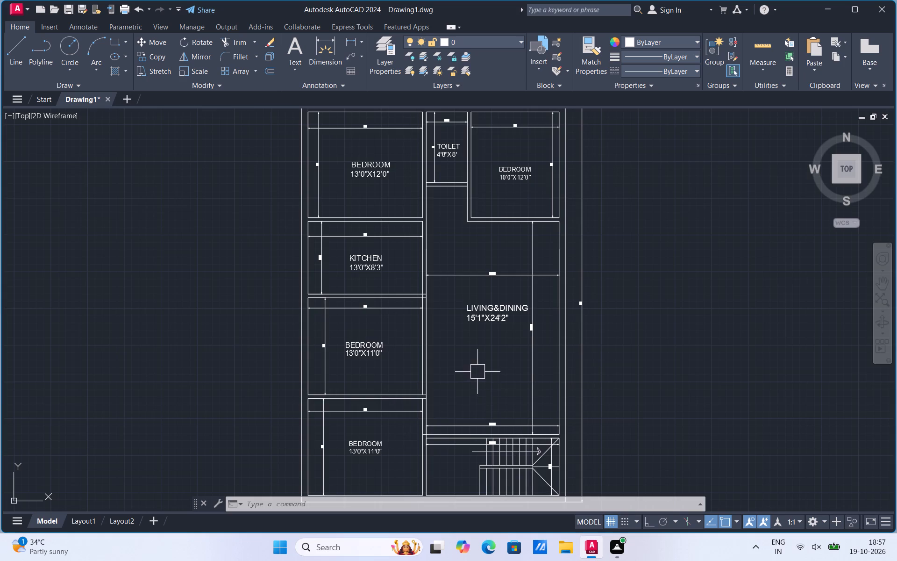
Extend the partition line between the lowest bedroom and the stair area to the outer wall's outer line.
{"action": "scroll", "coordinate": [477, 372], "scroll_direction": "down", "scroll_amount": 2}
{"action": "scroll", "coordinate": [499, 418], "scroll_direction": "up", "scroll_amount": 3}
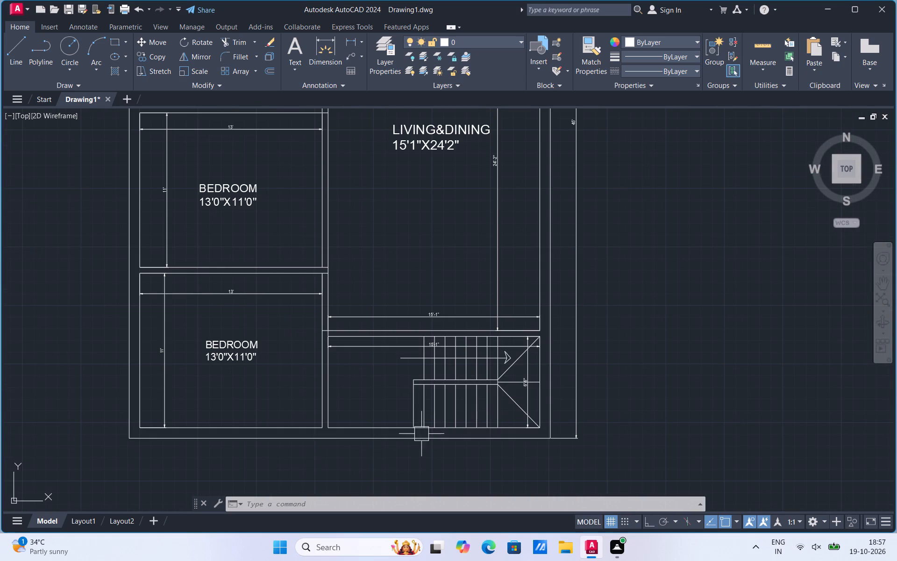
{"action": "type", "text": "EX"}
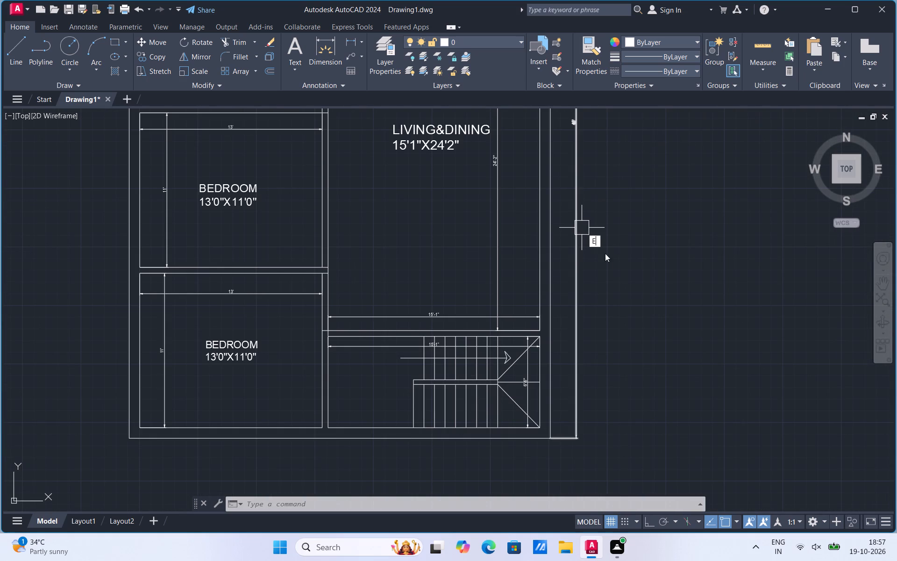
{"action": "left_click", "coordinate": [619, 252]}
{"action": "left_click", "coordinate": [332, 411]}
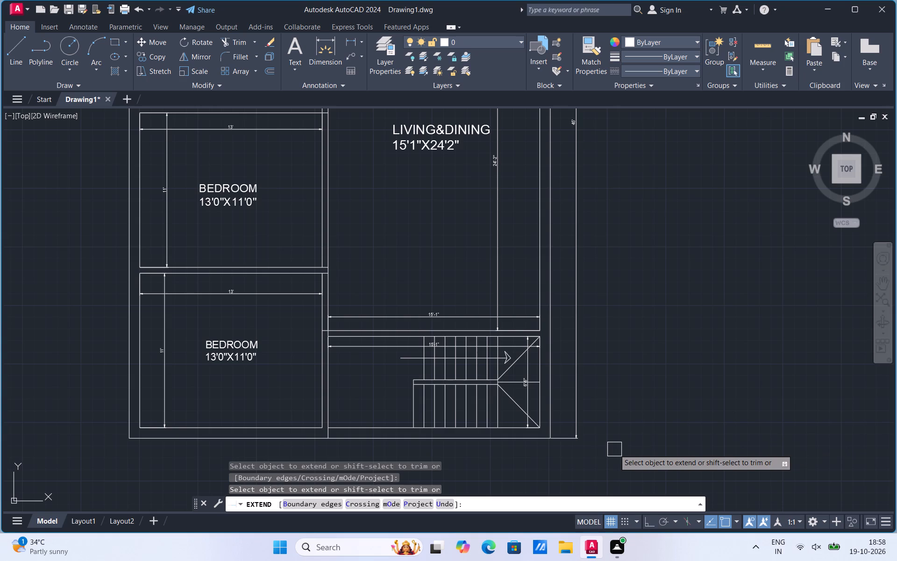
Trim the short stub of the living room's bottom wall line that crosses the bedroom partition.
{"action": "left_click", "coordinate": [230, 42]}
{"action": "scroll", "coordinate": [336, 335], "scroll_direction": "up", "scroll_amount": 3}
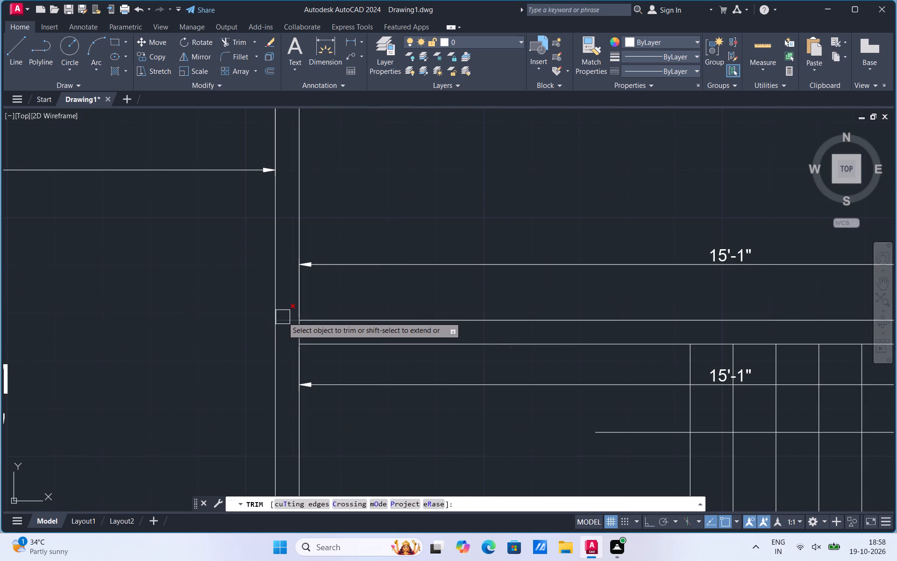
{"action": "left_click", "coordinate": [283, 317]}
{"action": "scroll", "coordinate": [428, 414], "scroll_direction": "down", "scroll_amount": 3}
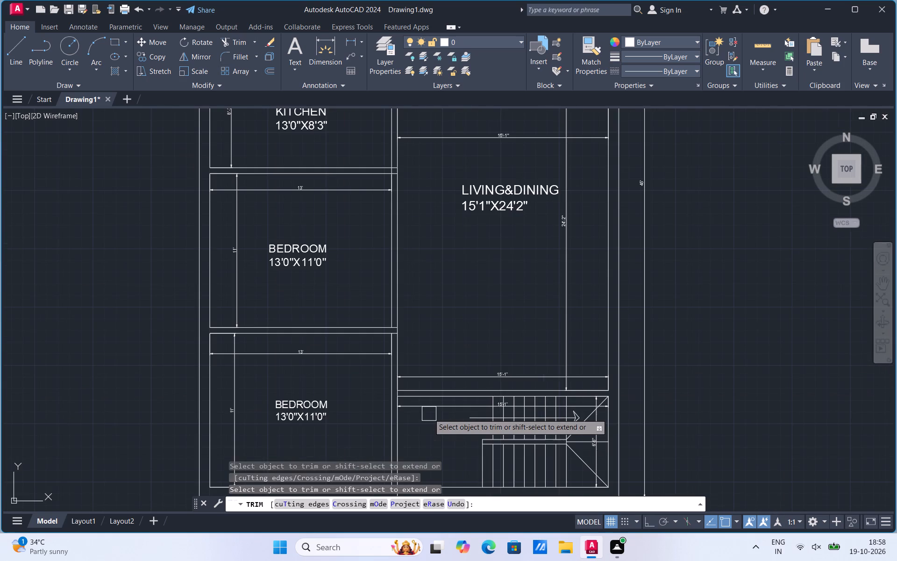
{"action": "scroll", "coordinate": [429, 414], "scroll_direction": "down", "scroll_amount": 1}
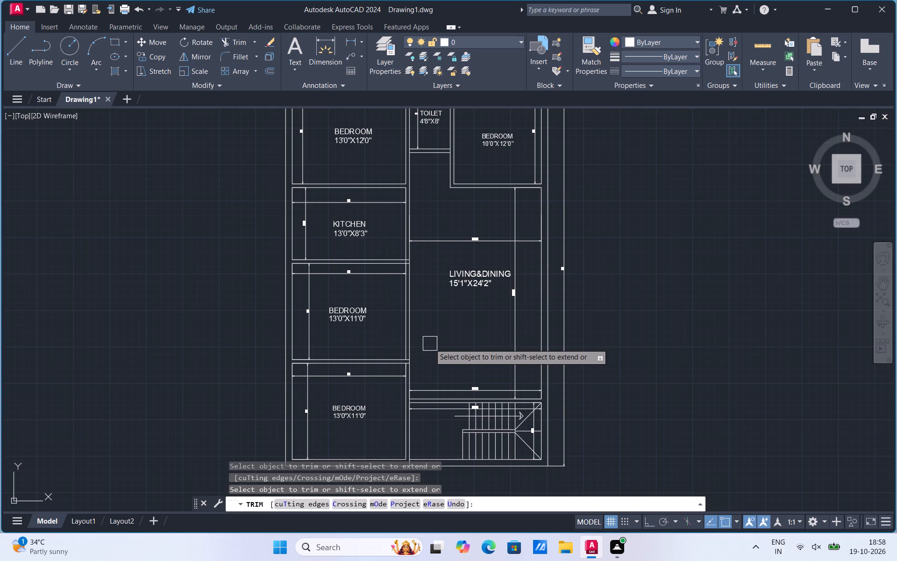
{"action": "key", "text": "Escape"}
With Ortho on, draw a 3'2" horizontal line in the living area below its label as the door's base.
{"action": "left_click", "coordinate": [7, 68]}
{"action": "scroll", "coordinate": [441, 318], "scroll_direction": "up", "scroll_amount": 2}
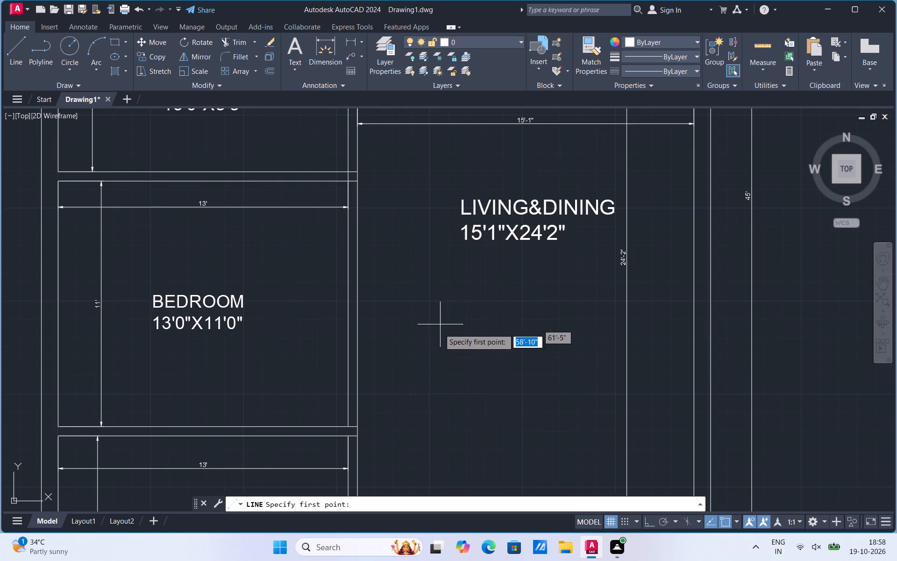
{"action": "left_click", "coordinate": [418, 378]}
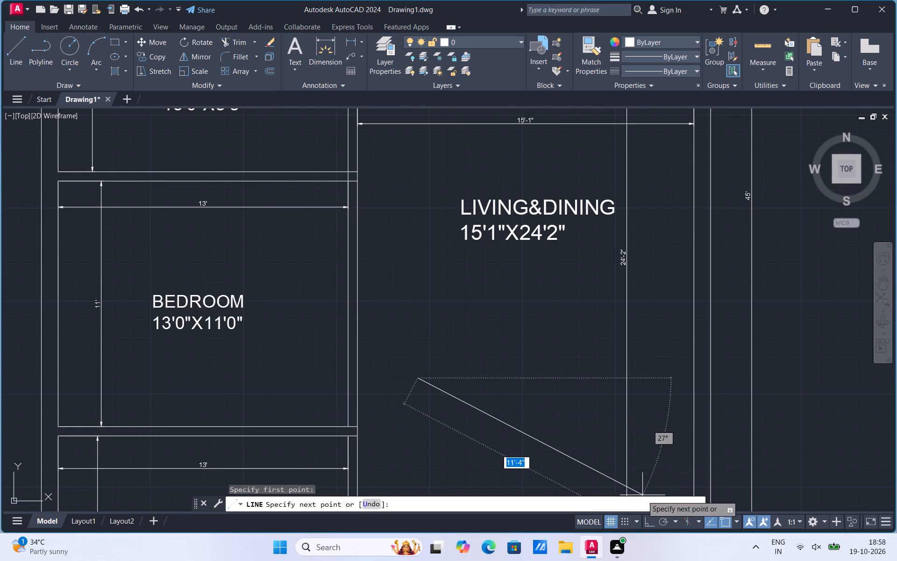
{"action": "left_click", "coordinate": [649, 520]}
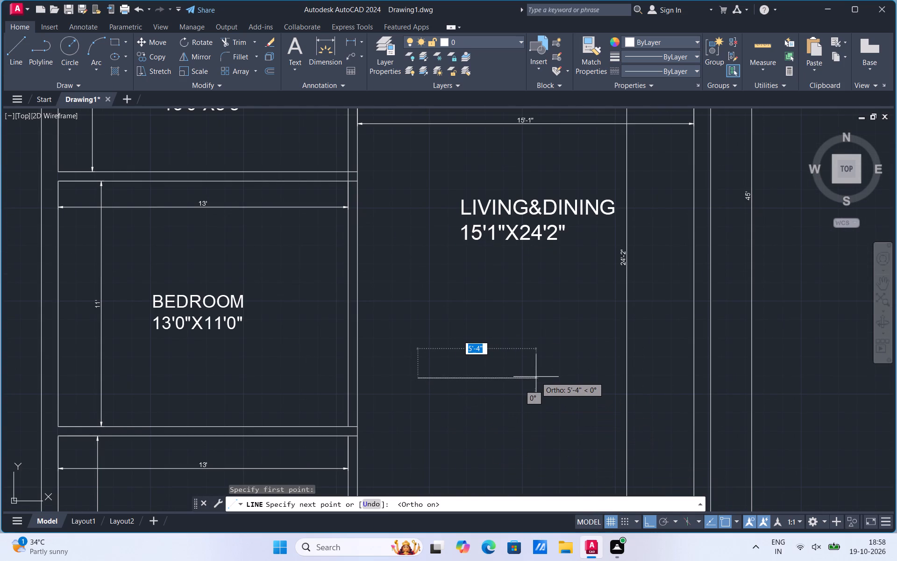
{"action": "type", "text": "3'"}
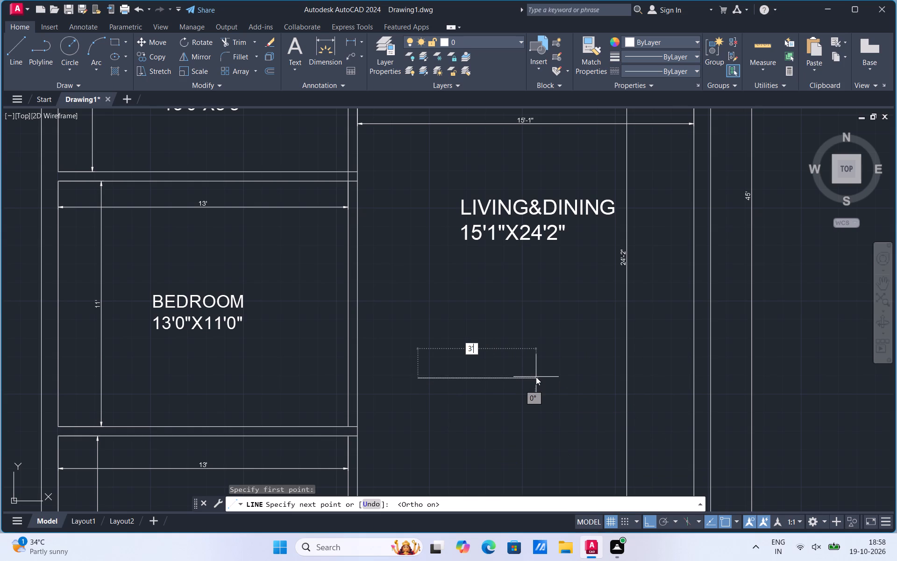
{"action": "key", "text": "2"}
{"action": "key", "text": "shift+quotedbl"}
{"action": "key", "text": "Return"}
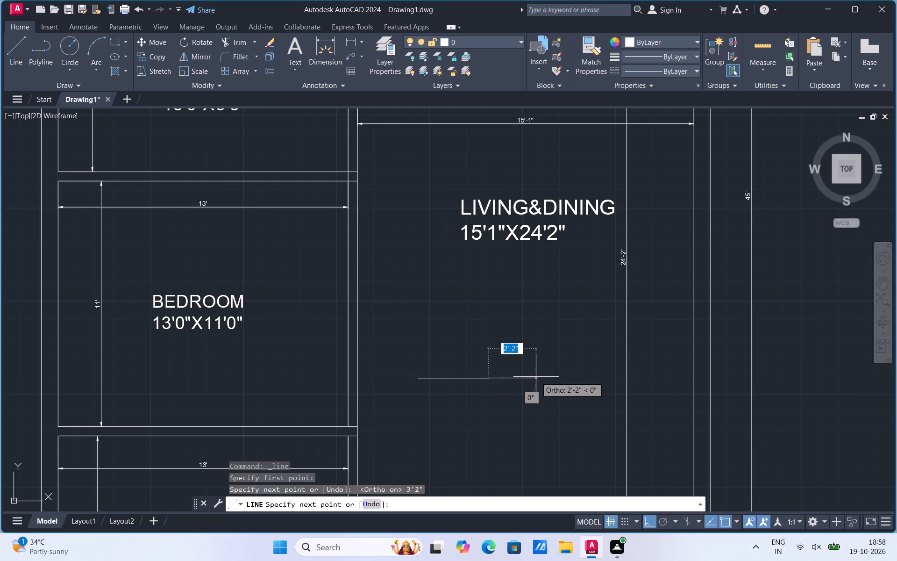
{"action": "key", "text": "Escape"}
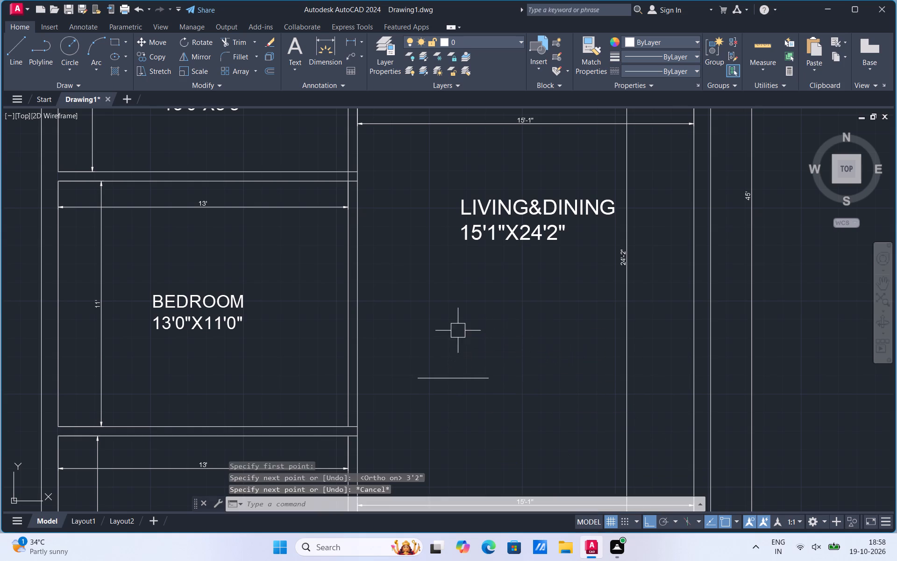
Draw a 3' vertical line upward from the base line, near its right end.
{"action": "left_click", "coordinate": [14, 59]}
{"action": "scroll", "coordinate": [495, 358], "scroll_direction": "up", "scroll_amount": 1}
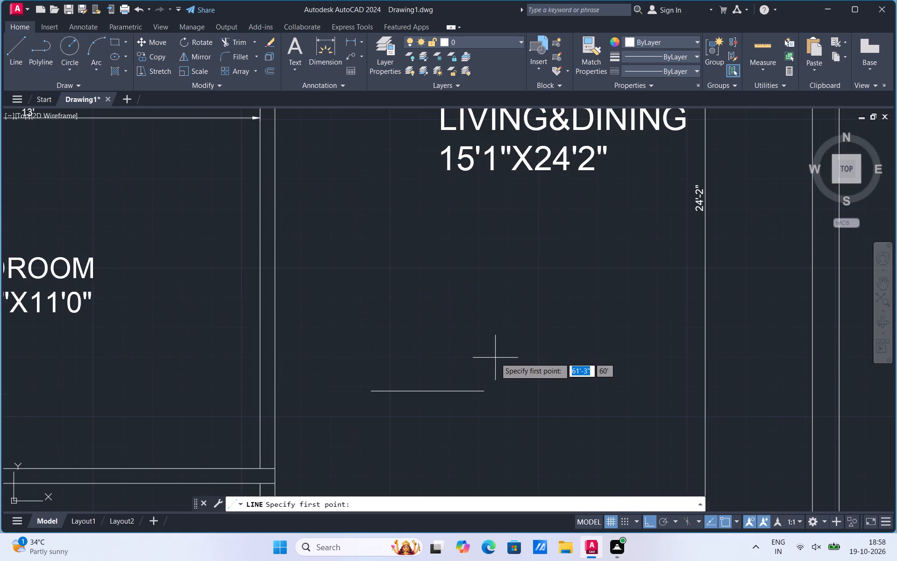
{"action": "left_click", "coordinate": [469, 392]}
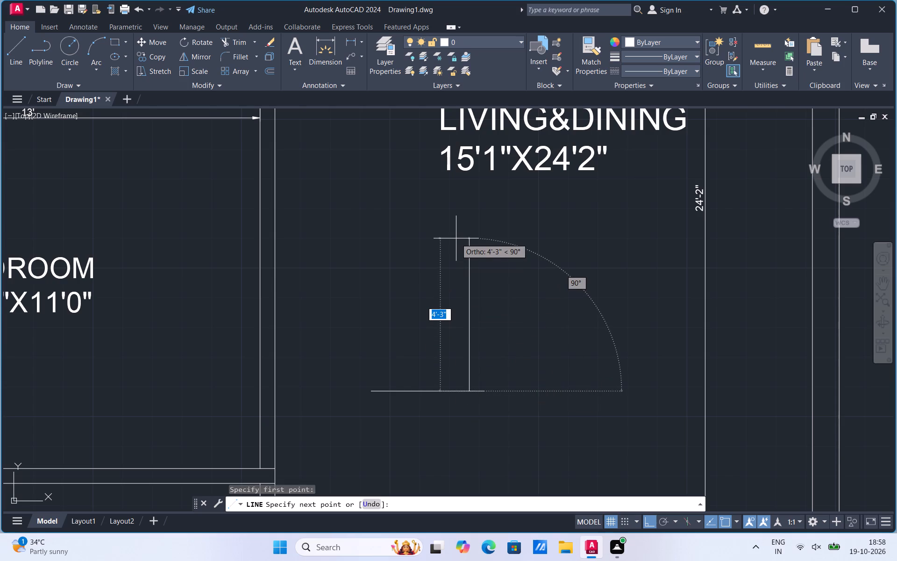
{"action": "type", "text": "3'"}
{"action": "key", "text": "Return"}
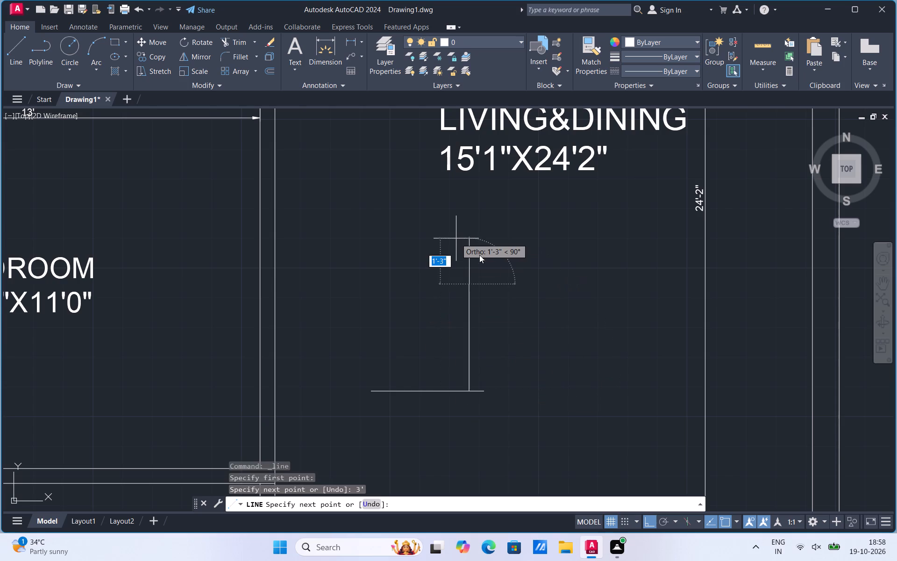
{"action": "key", "text": "Escape"}
Move the 3' vertical line about 2" to the right along the base line.
{"action": "scroll", "coordinate": [469, 379], "scroll_direction": "up", "scroll_amount": 1}
{"action": "left_click", "coordinate": [469, 379]}
{"action": "right_click", "coordinate": [469, 379]}
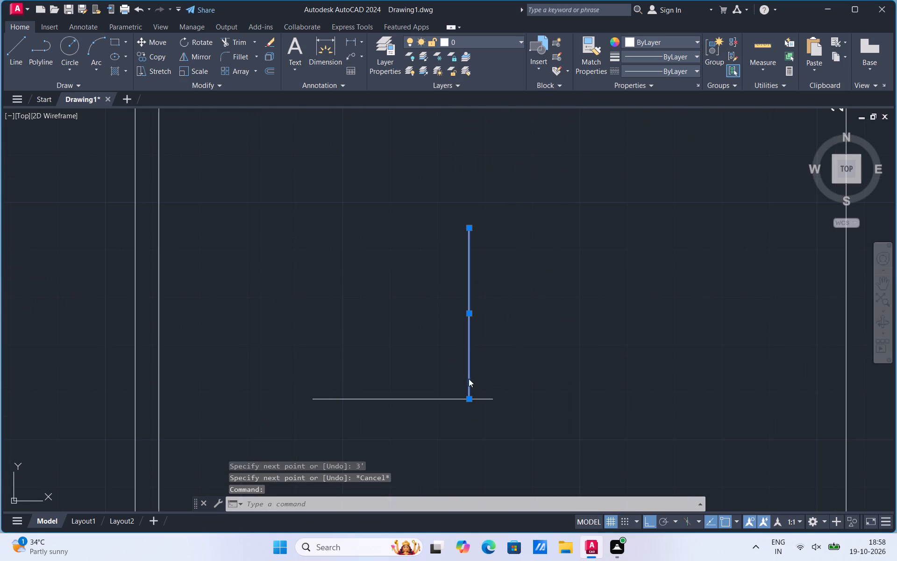
{"action": "left_click", "coordinate": [499, 179]}
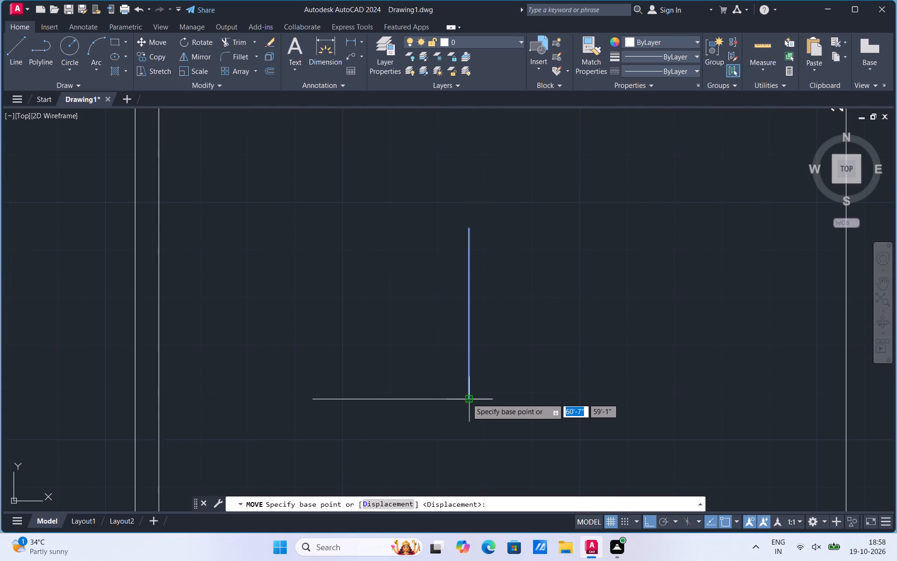
{"action": "left_click", "coordinate": [467, 398]}
{"action": "left_click", "coordinate": [480, 399]}
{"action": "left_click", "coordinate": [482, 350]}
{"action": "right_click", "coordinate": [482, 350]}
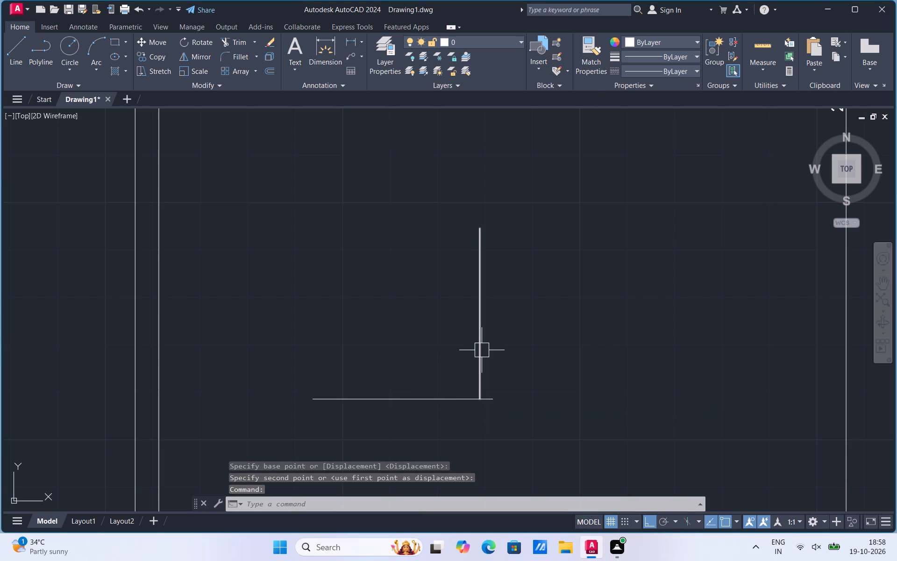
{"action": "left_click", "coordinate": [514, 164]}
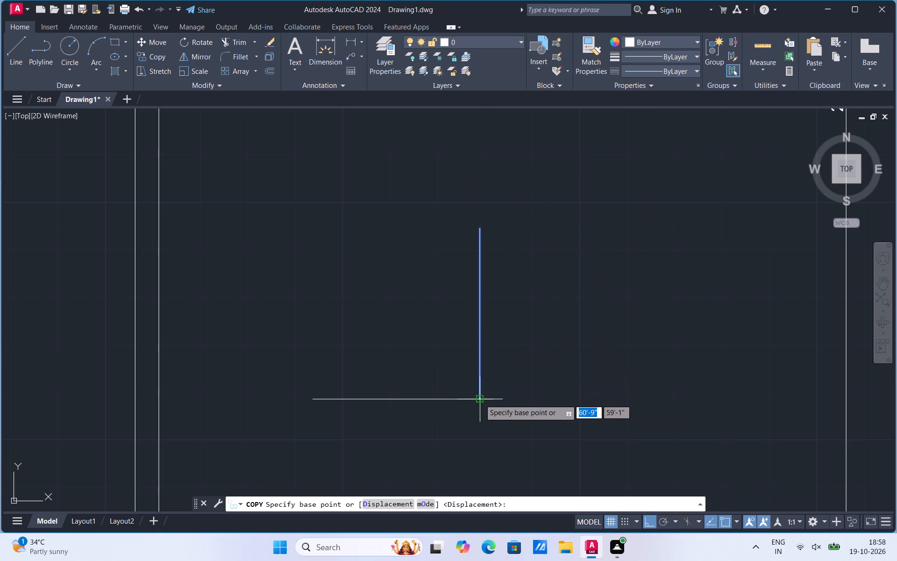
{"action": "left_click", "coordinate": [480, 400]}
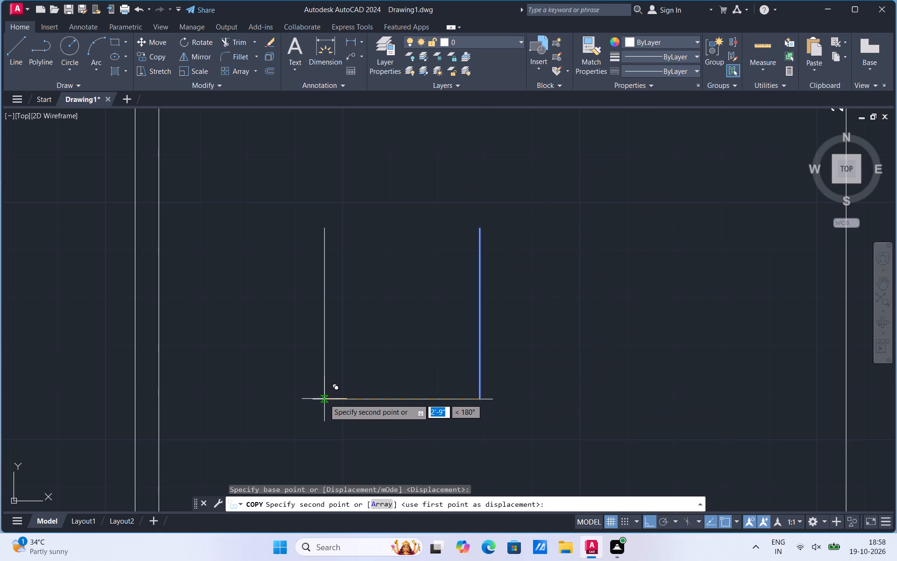
Draw a Start, End, Direction arc from near the base line's left end to the vertical line's top, with a 90° start direction.
{"action": "left_click", "coordinate": [96, 71]}
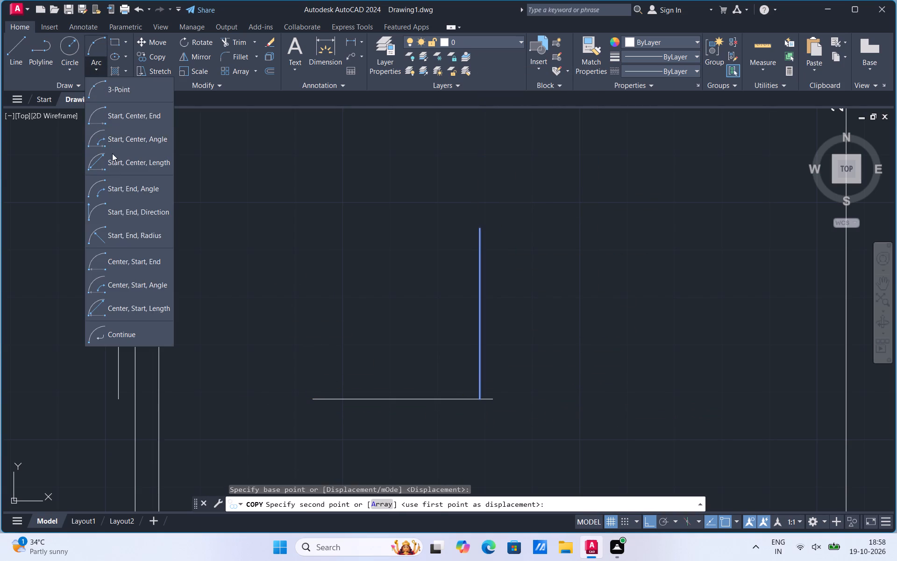
{"action": "left_click", "coordinate": [114, 207]}
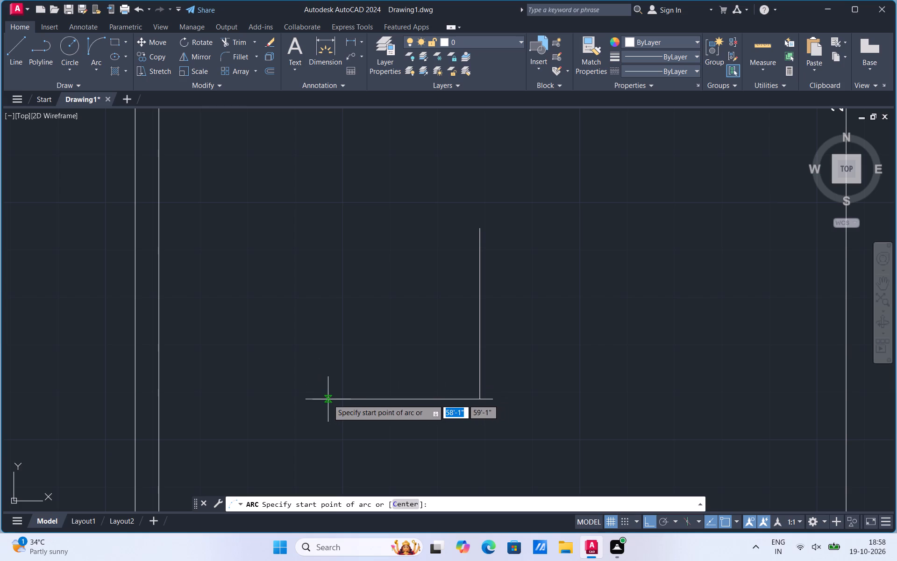
{"action": "left_click", "coordinate": [328, 399]}
{"action": "left_click", "coordinate": [478, 226]}
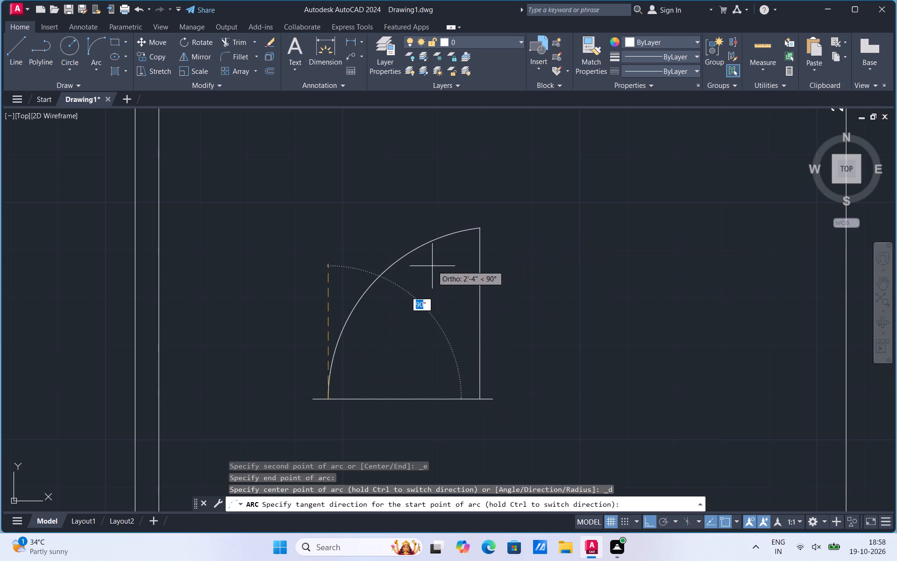
{"action": "left_click", "coordinate": [432, 266]}
Trim the base line between the arc and the vertical line, leaving a short stub at each side.
{"action": "left_click", "coordinate": [231, 43]}
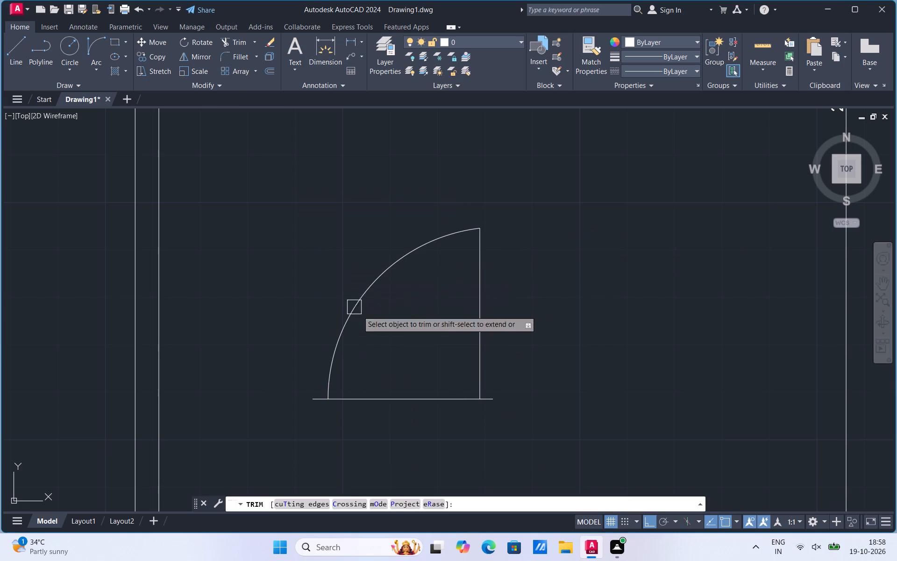
{"action": "left_click_drag", "start_coordinate": [367, 324], "coordinate": [405, 446]}
{"action": "scroll", "coordinate": [415, 381], "scroll_direction": "down", "scroll_amount": 1}
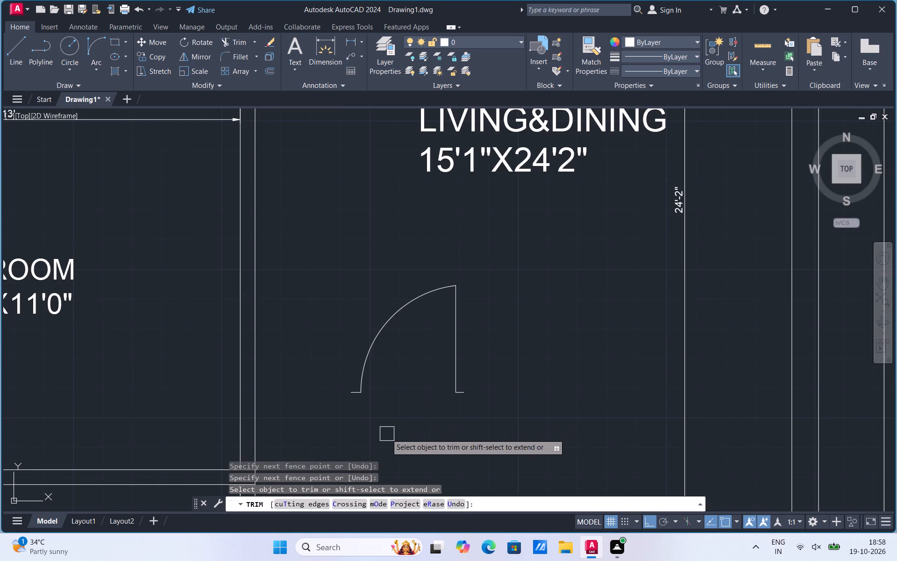
{"action": "key", "text": "Escape"}
Group the door's arc, vertical line and two base stubs into one object.
{"action": "left_click", "coordinate": [335, 429]}
{"action": "left_click", "coordinate": [513, 269]}
{"action": "right_click", "coordinate": [470, 302]}
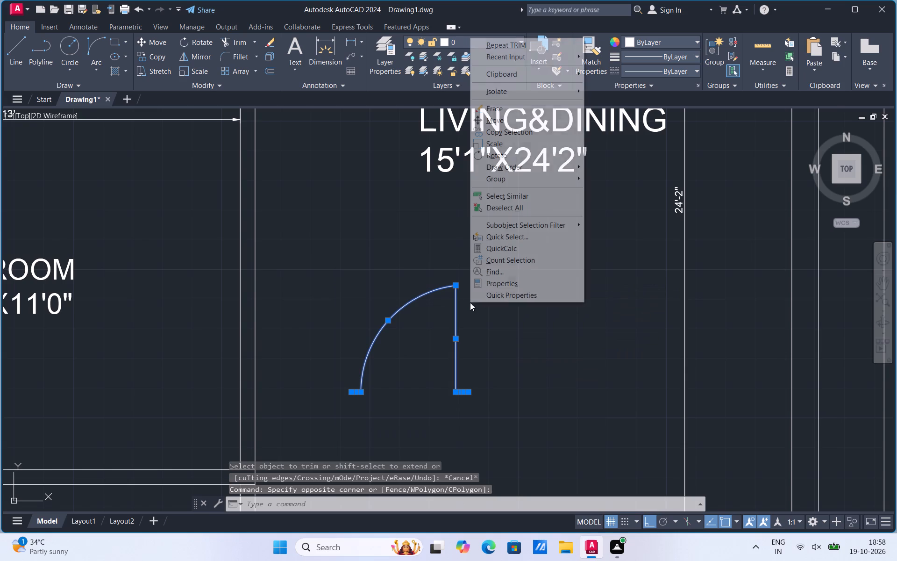
{"action": "left_click", "coordinate": [501, 180]}
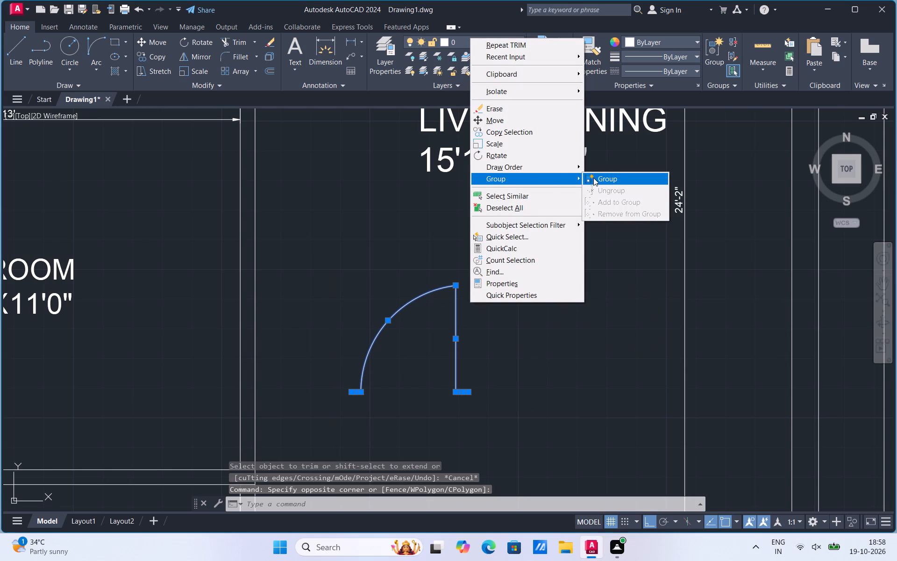
{"action": "left_click", "coordinate": [599, 177]}
With Ortho off, copy the door group from its right stub to the lower-left corner area of the 10'0"X12'0" bedroom.
{"action": "left_click", "coordinate": [455, 321]}
{"action": "right_click", "coordinate": [455, 321]}
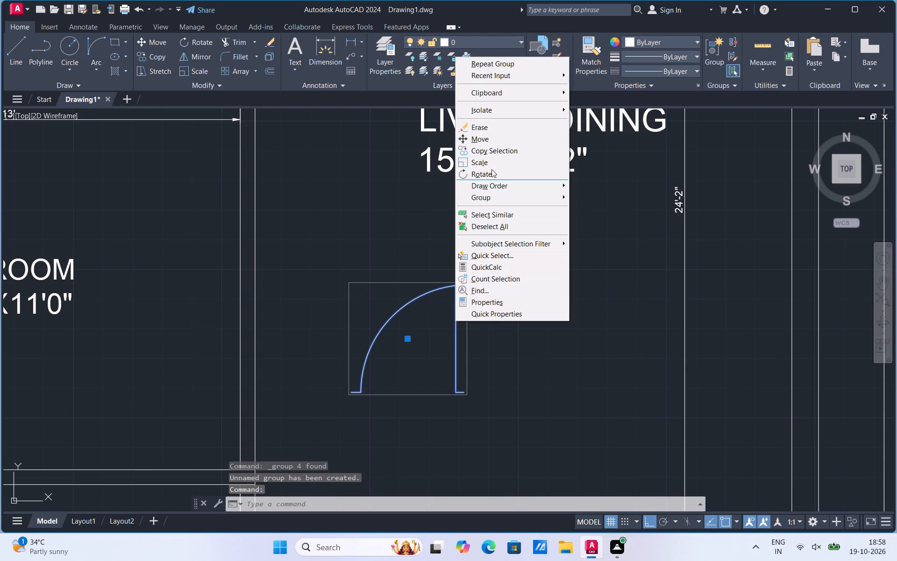
{"action": "left_click", "coordinate": [491, 150]}
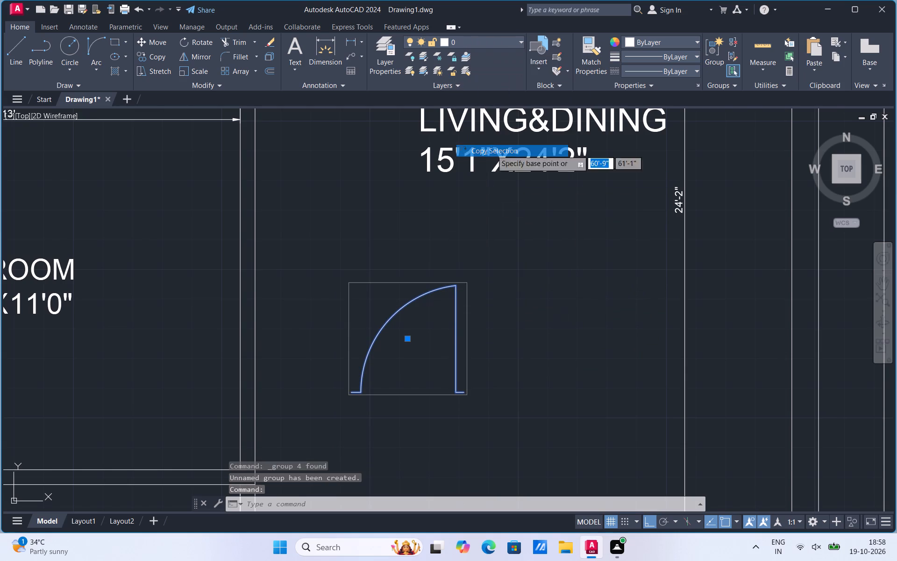
{"action": "left_click", "coordinate": [463, 389]}
{"action": "scroll", "coordinate": [539, 349], "scroll_direction": "down", "scroll_amount": 4}
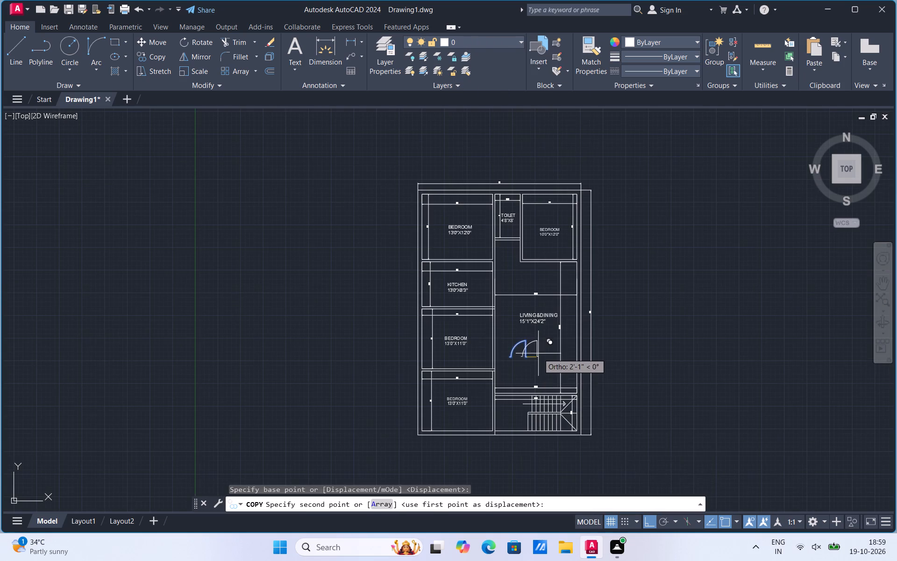
{"action": "left_click", "coordinate": [648, 521]}
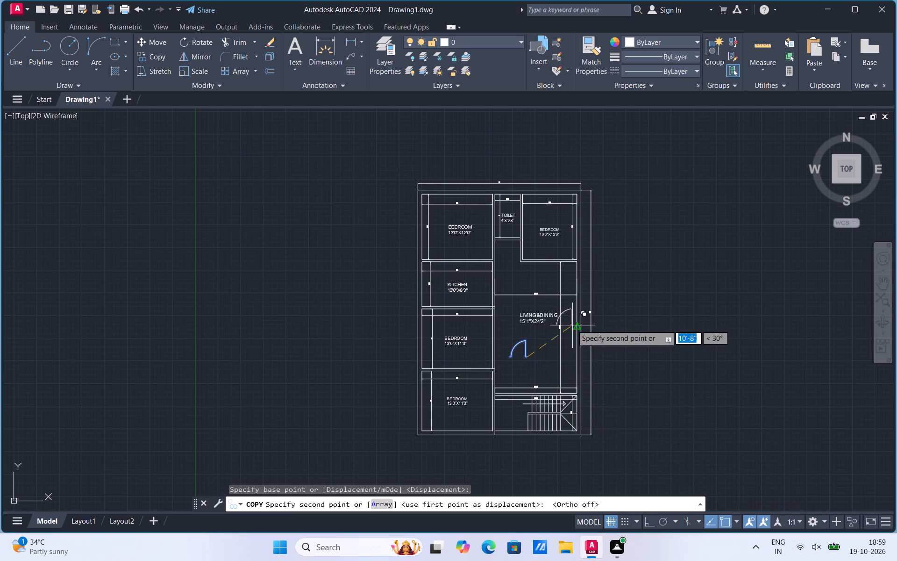
{"action": "scroll", "coordinate": [528, 256], "scroll_direction": "up", "scroll_amount": 5}
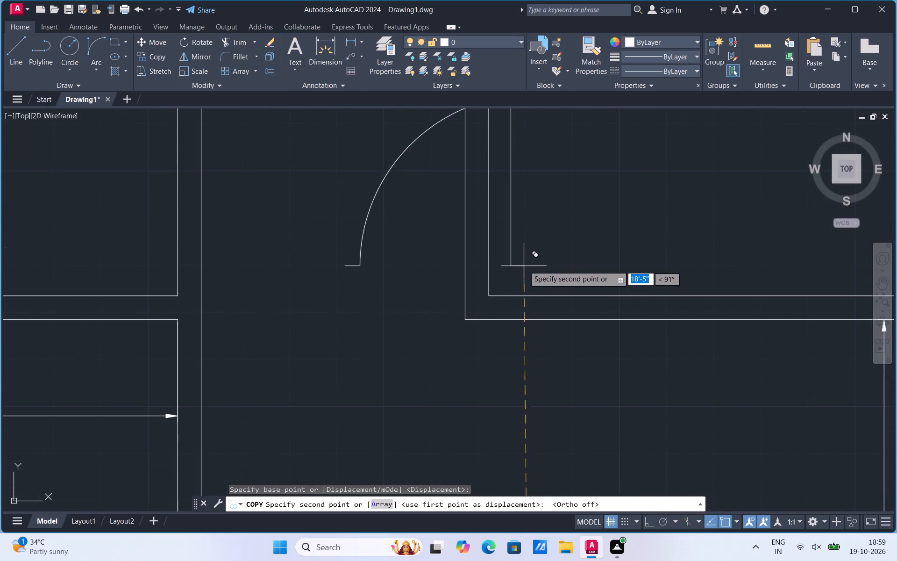
{"action": "left_click", "coordinate": [541, 242]}
{"action": "key", "text": "Escape"}
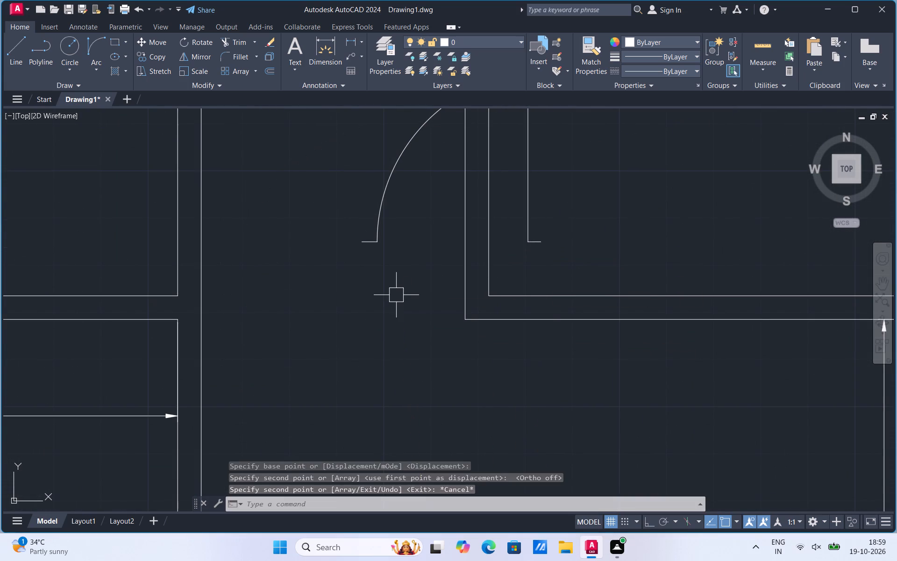
Extend the upper lines of both bedrooms' bottom walls across to the passage-side faces of their vertical walls.
{"action": "type", "text": "EX"}
{"action": "left_click", "coordinate": [437, 316]}
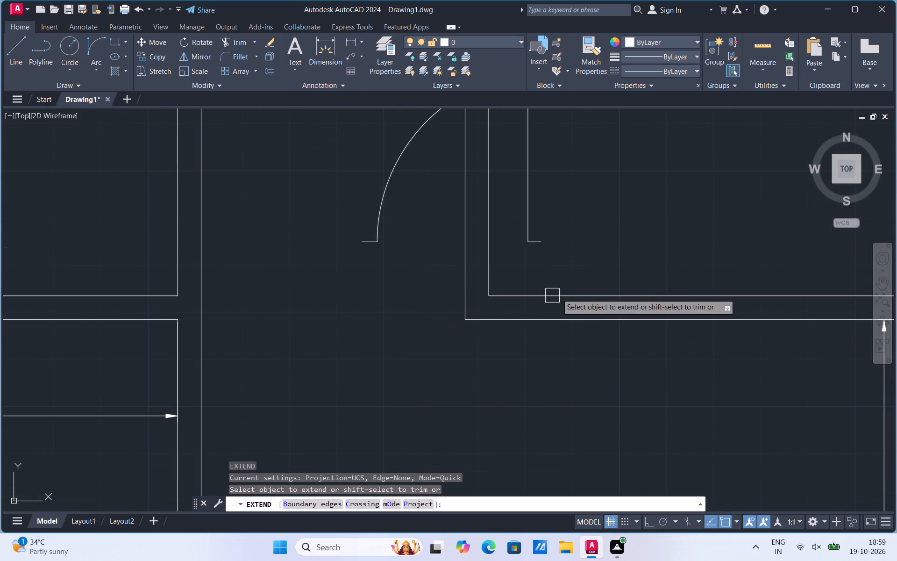
{"action": "left_click", "coordinate": [541, 291]}
{"action": "left_click", "coordinate": [159, 296]}
{"action": "scroll", "coordinate": [323, 364], "scroll_direction": "down", "scroll_amount": 1}
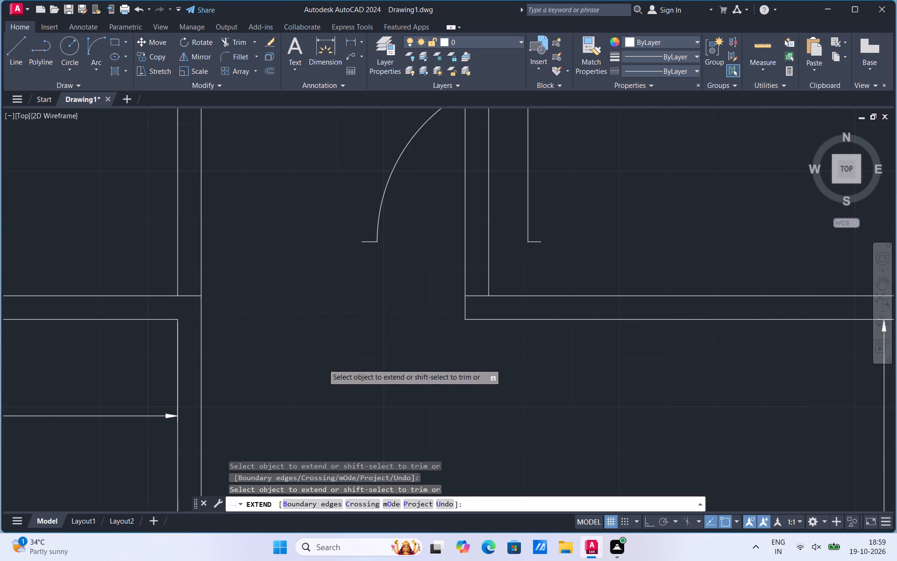
{"action": "key", "text": "Escape"}
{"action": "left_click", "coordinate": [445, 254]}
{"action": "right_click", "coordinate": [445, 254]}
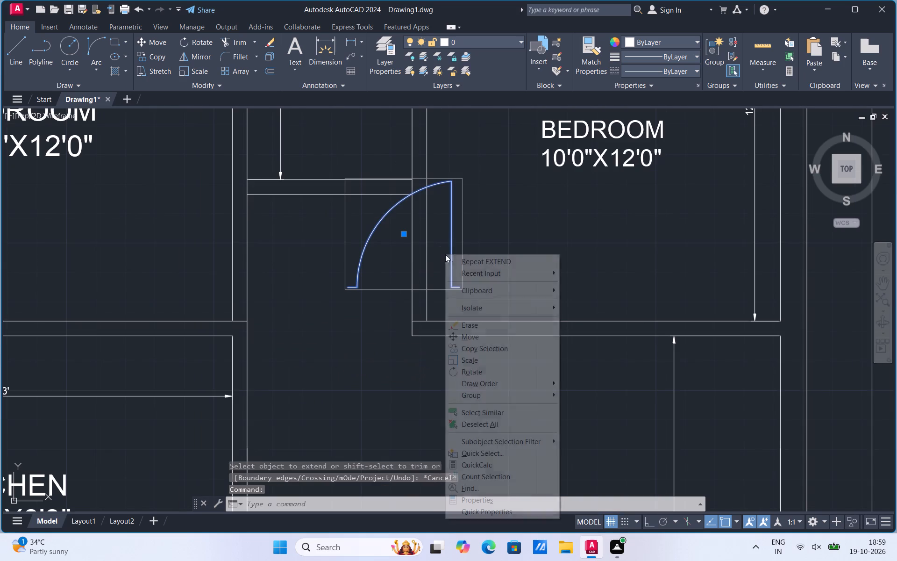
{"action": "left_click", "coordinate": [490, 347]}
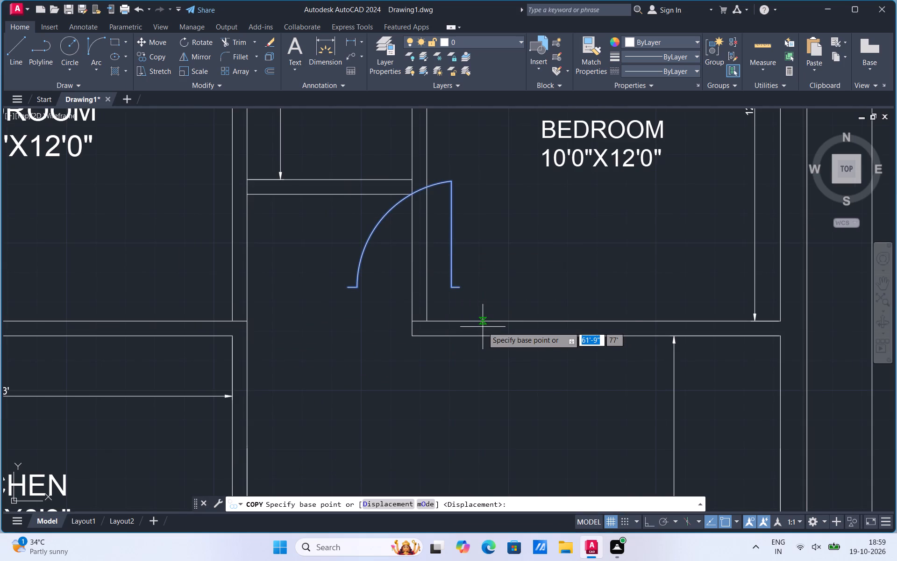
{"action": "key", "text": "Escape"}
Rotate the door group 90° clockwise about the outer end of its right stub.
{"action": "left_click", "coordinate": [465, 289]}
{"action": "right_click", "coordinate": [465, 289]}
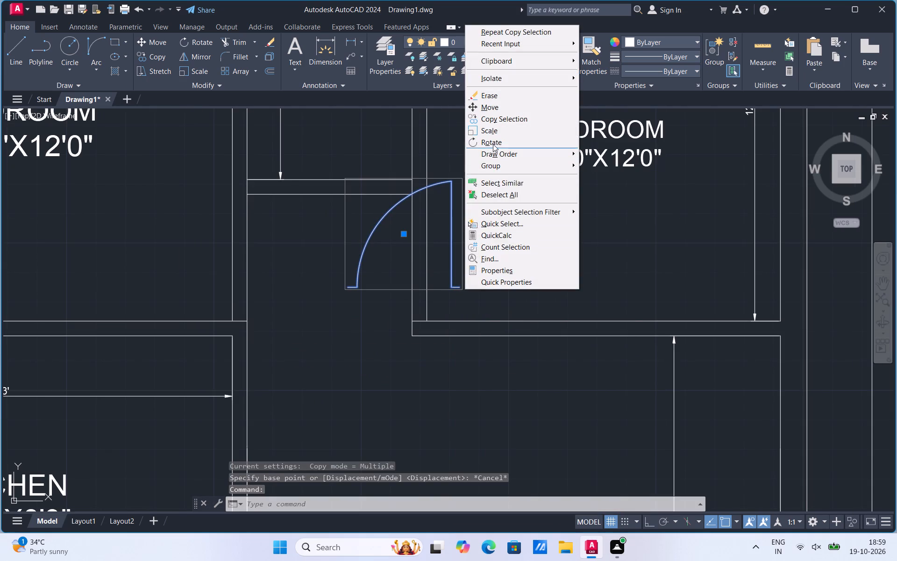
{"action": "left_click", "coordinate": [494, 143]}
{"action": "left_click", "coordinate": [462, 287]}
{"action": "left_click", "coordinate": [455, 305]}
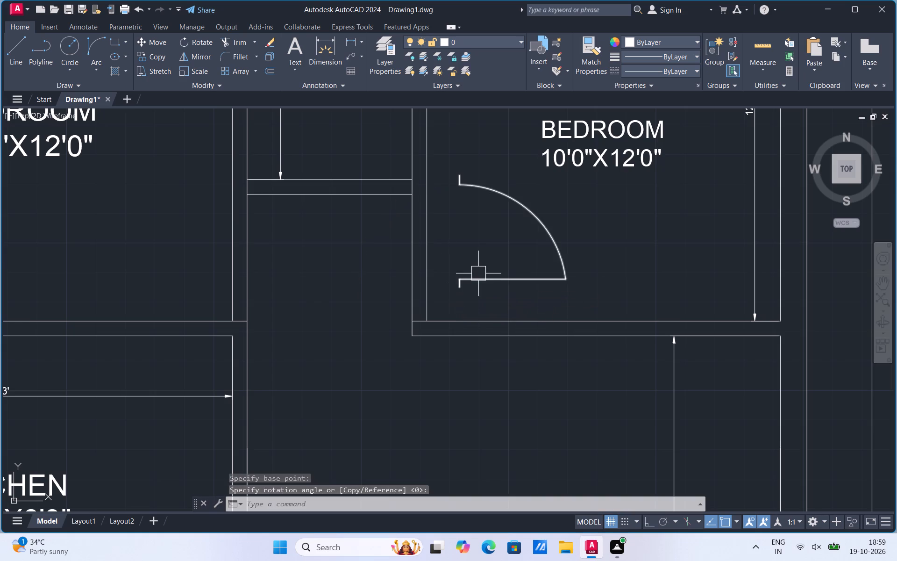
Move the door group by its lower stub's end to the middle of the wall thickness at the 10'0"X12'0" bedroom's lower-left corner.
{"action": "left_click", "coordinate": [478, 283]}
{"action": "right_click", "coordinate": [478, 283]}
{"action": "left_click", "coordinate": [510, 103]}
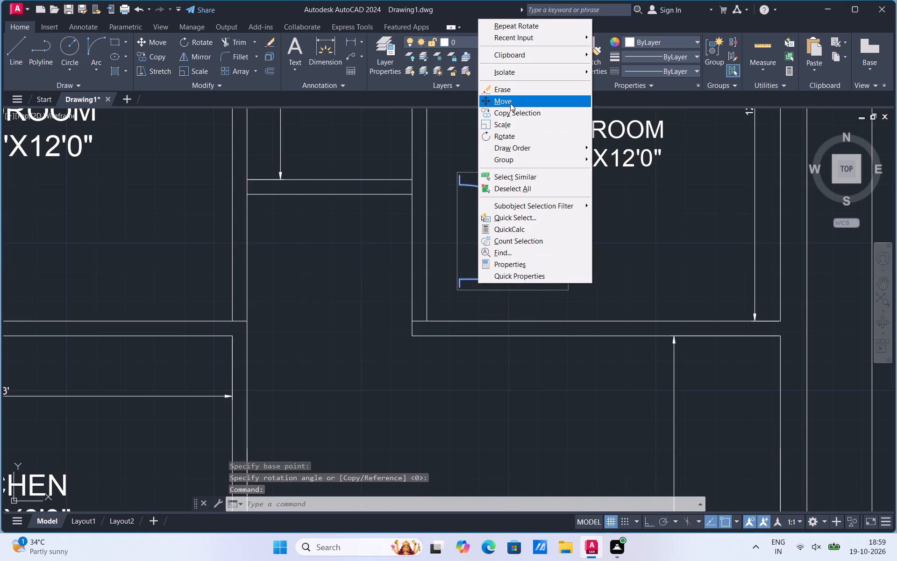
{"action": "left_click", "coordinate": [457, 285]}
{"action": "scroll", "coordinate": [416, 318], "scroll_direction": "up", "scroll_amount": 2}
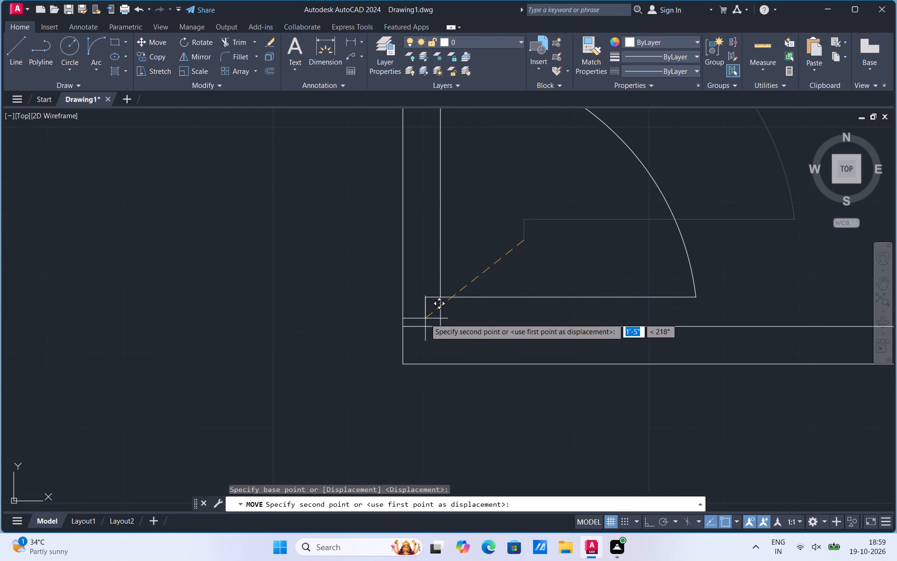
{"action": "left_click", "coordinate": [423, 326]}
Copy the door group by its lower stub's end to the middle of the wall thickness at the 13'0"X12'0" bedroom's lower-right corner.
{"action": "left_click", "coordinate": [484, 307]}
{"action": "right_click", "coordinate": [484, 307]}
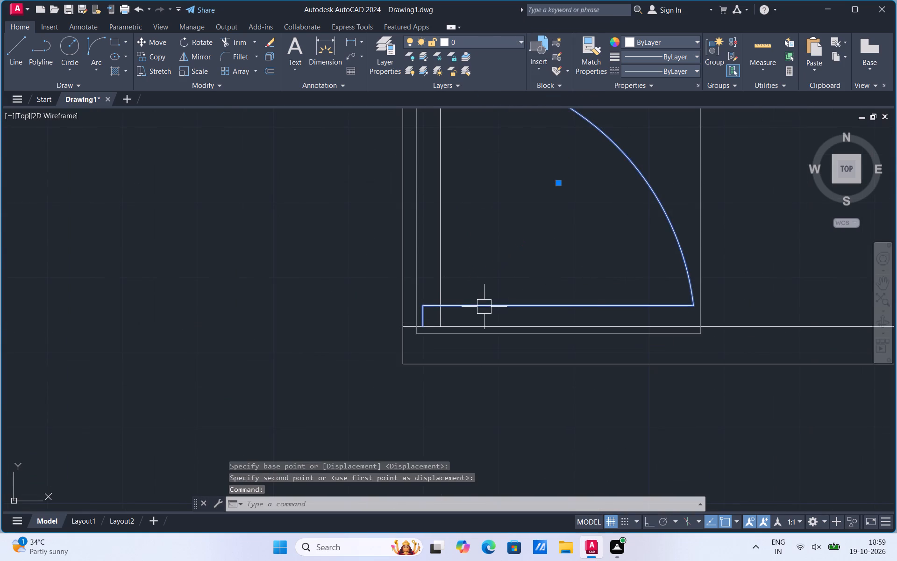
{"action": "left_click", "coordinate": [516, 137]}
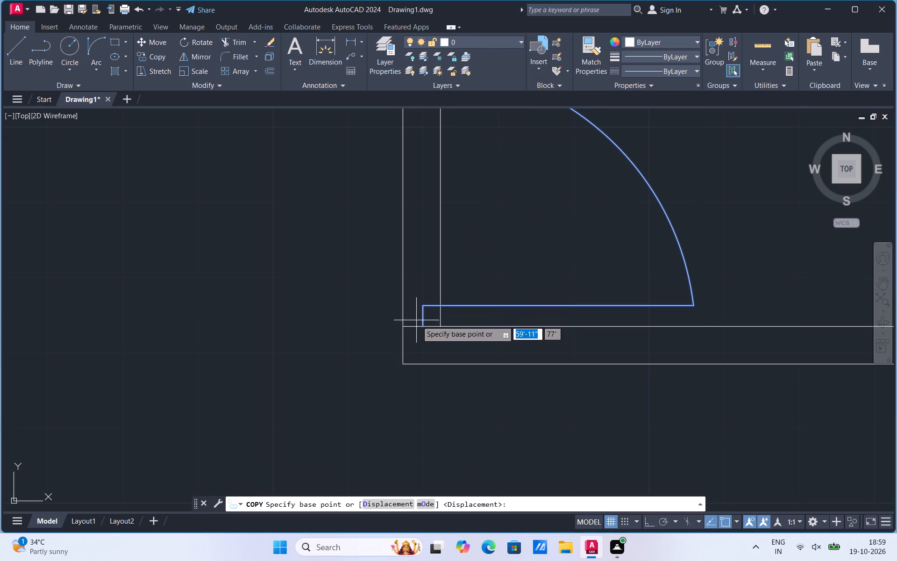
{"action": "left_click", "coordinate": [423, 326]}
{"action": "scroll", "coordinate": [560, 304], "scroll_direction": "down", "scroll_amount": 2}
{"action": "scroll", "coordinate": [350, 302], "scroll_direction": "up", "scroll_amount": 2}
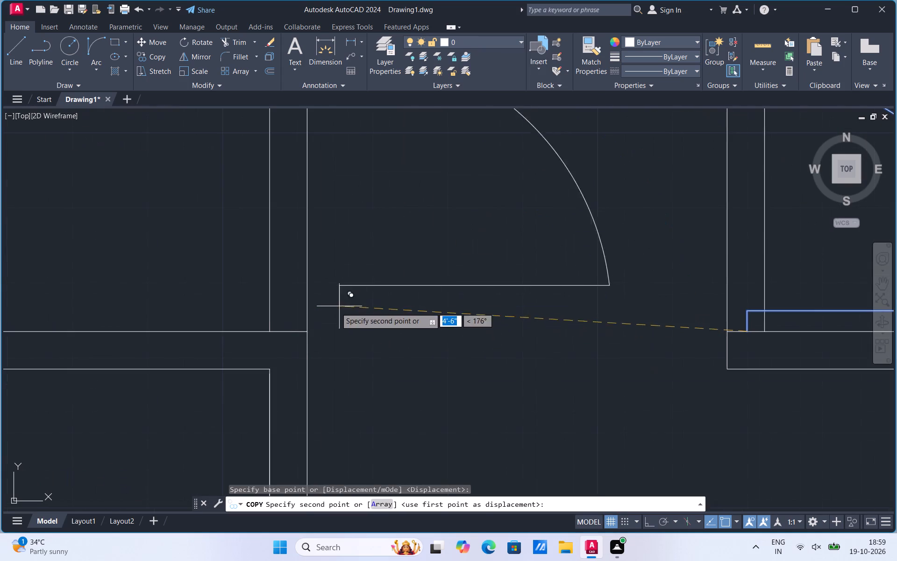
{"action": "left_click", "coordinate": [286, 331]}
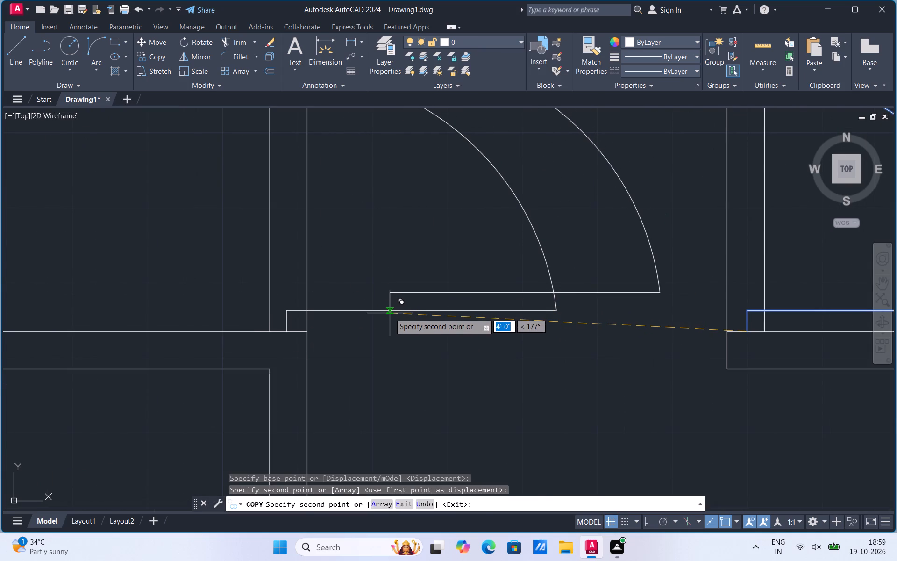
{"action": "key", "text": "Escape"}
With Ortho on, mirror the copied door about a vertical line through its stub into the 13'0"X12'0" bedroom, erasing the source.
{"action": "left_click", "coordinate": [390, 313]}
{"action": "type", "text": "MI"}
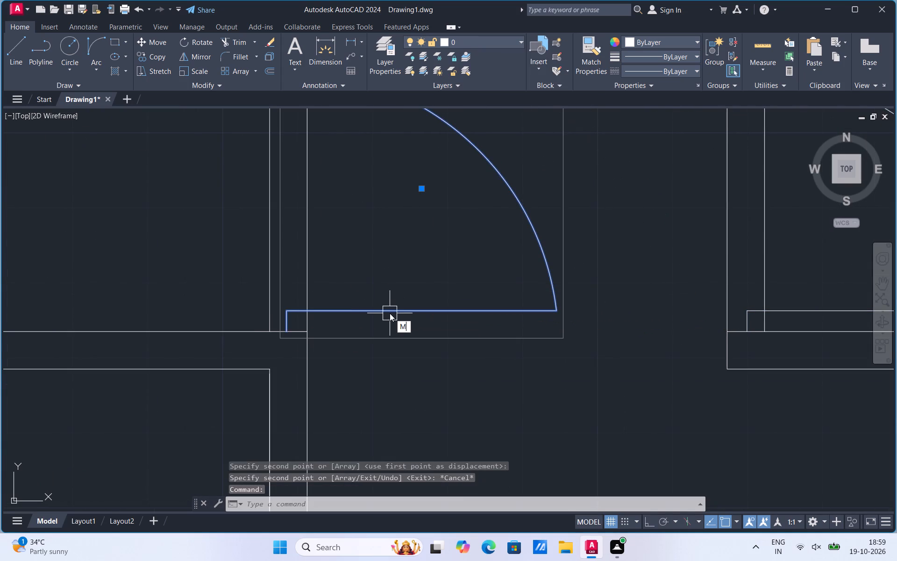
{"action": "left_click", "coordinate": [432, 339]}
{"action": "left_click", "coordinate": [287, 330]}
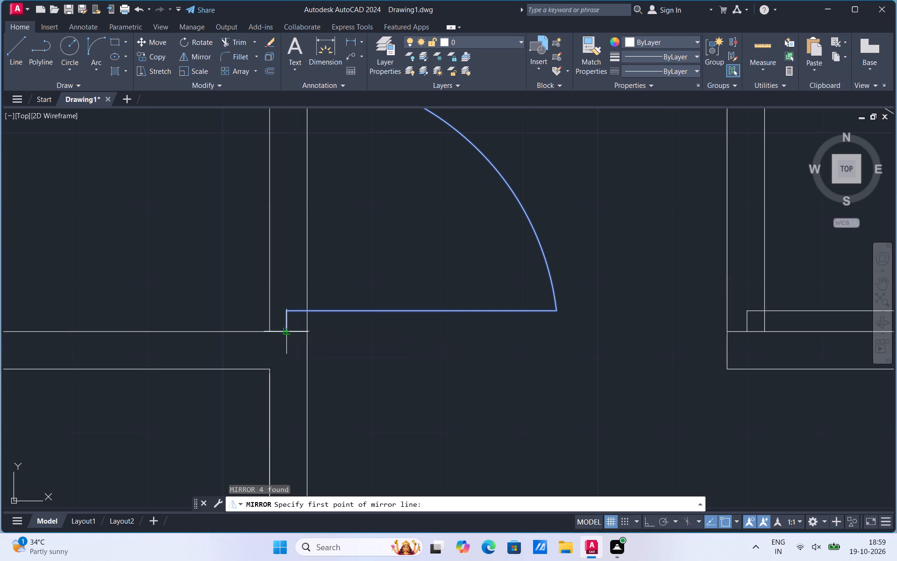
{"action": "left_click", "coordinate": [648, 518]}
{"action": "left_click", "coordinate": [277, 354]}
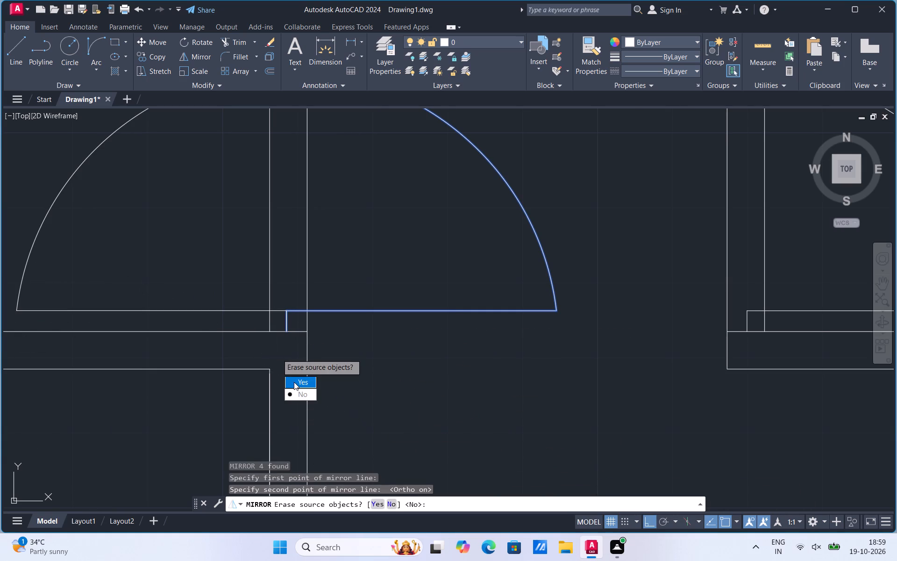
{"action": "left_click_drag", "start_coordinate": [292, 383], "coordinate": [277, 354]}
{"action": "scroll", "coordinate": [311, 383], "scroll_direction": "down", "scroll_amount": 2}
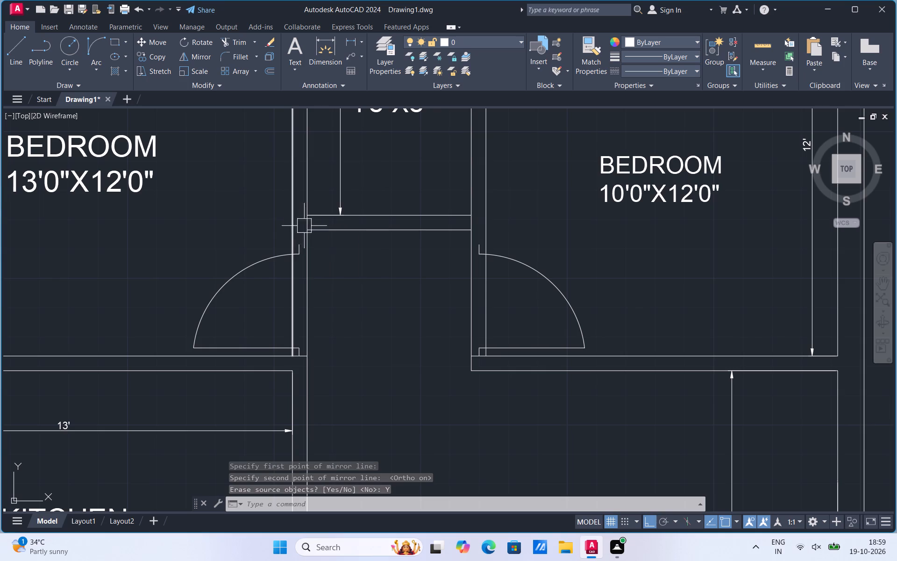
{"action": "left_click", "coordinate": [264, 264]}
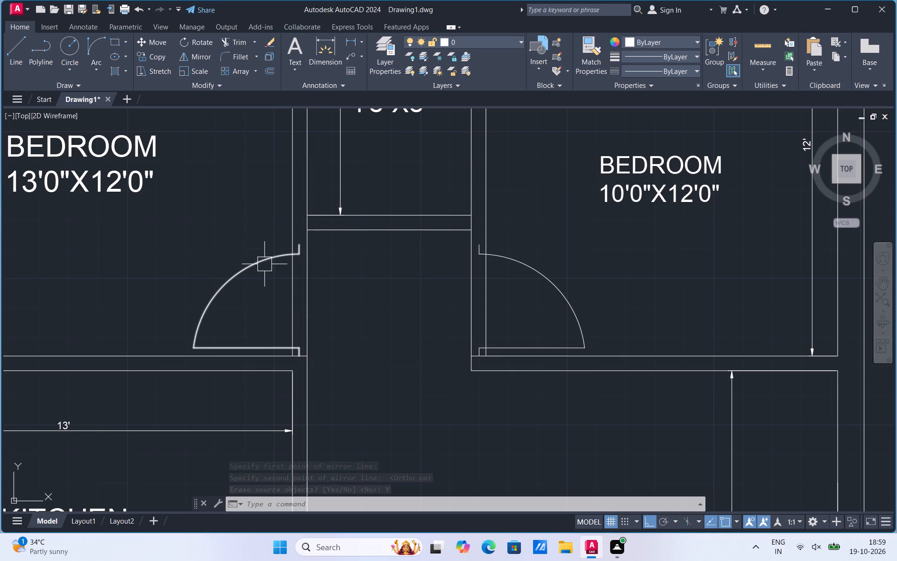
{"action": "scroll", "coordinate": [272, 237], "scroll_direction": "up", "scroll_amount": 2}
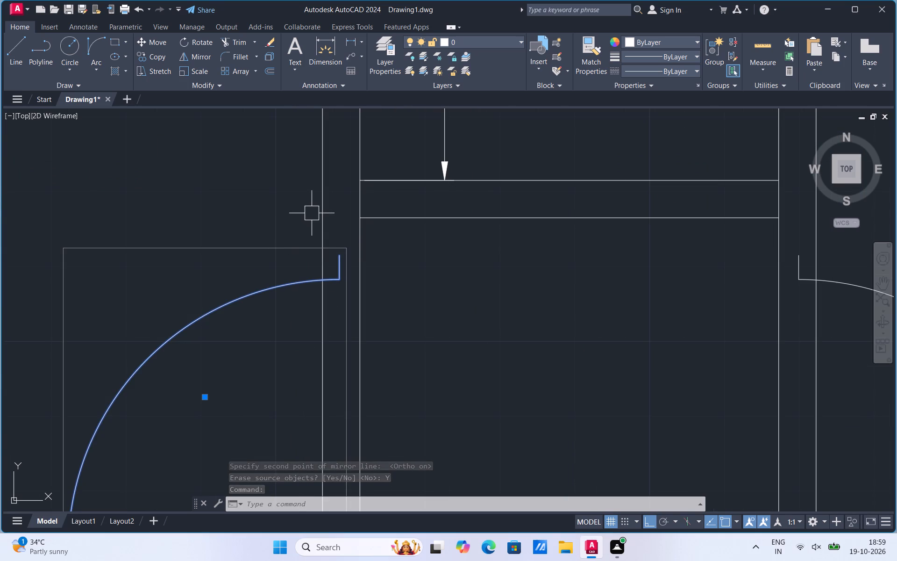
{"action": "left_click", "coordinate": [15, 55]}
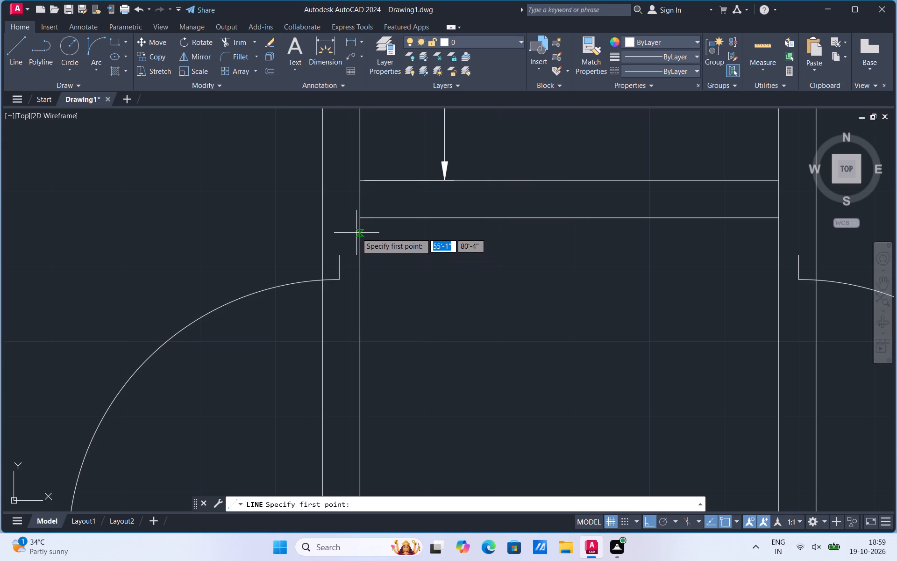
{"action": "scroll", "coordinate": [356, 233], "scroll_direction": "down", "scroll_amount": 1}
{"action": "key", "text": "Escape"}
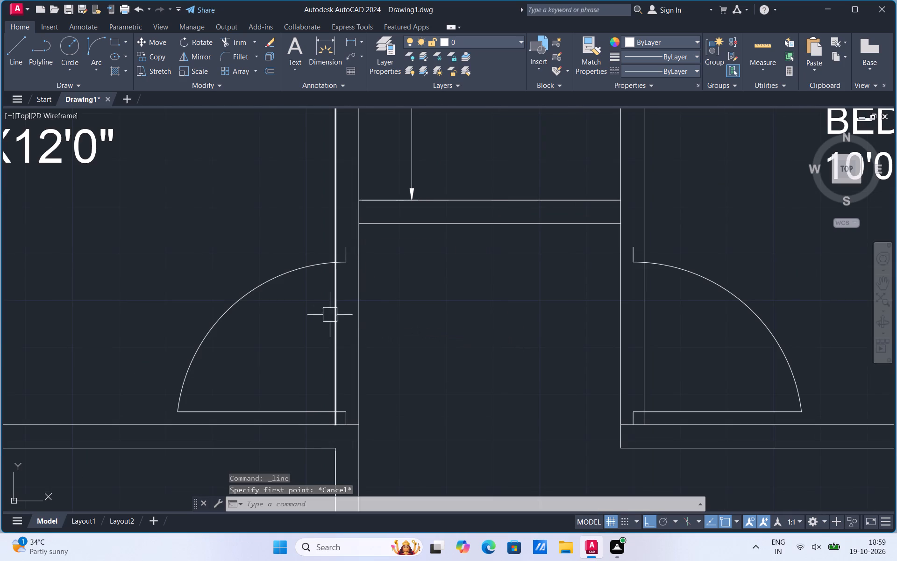
Erase the door groups on both sides of the passage between the two bedrooms.
{"action": "left_click", "coordinate": [293, 273]}
{"action": "key", "text": "Delete"}
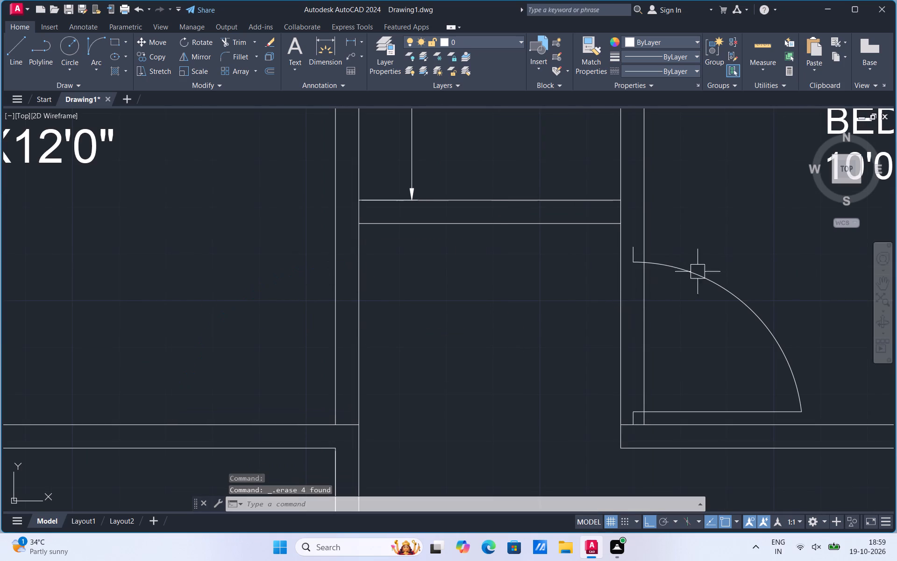
{"action": "left_click", "coordinate": [687, 278]}
{"action": "key", "text": "Delete"}
Draw a 3' horizontal base line in the passage between the bedrooms, with a 2'8" vertical line rising from its right end.
{"action": "left_click", "coordinate": [20, 65]}
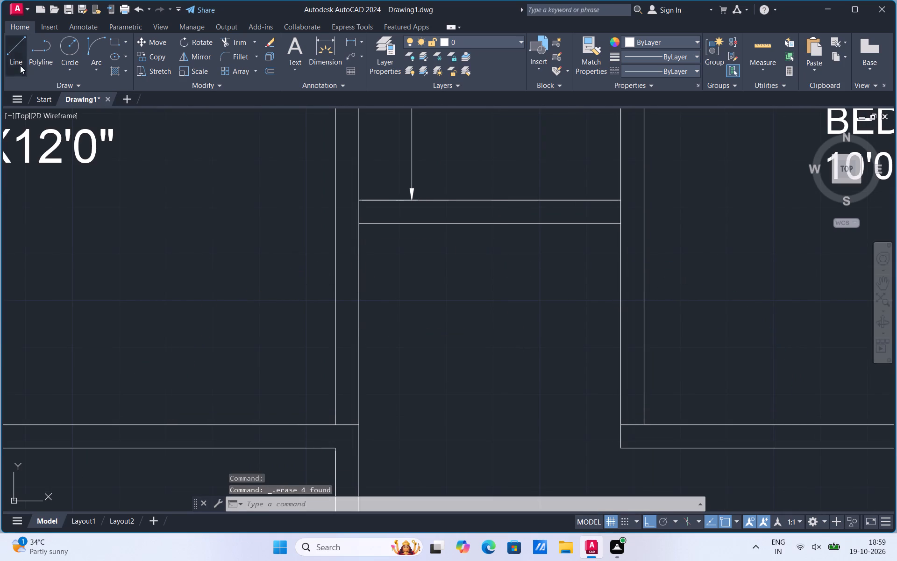
{"action": "left_click", "coordinate": [427, 427]}
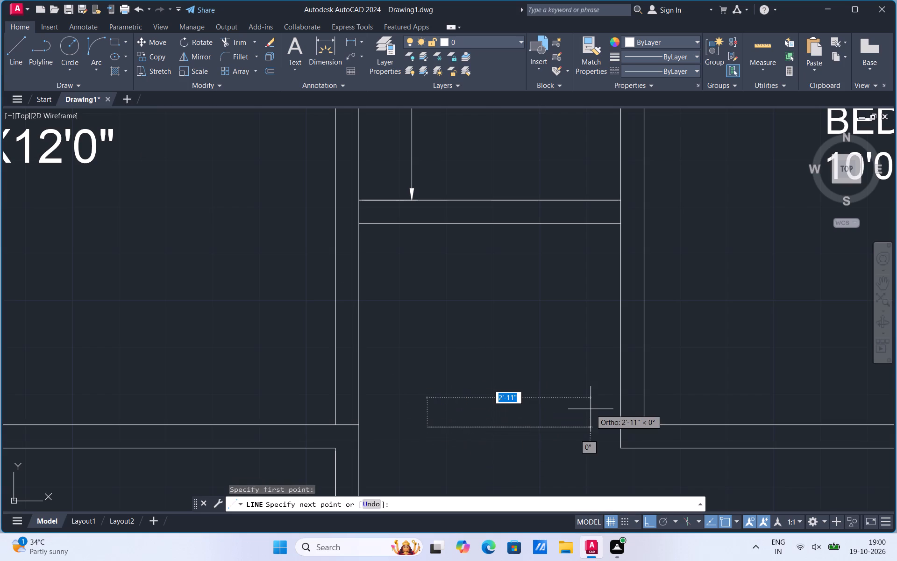
{"action": "type", "text": "3'"}
{"action": "key", "text": "Return"}
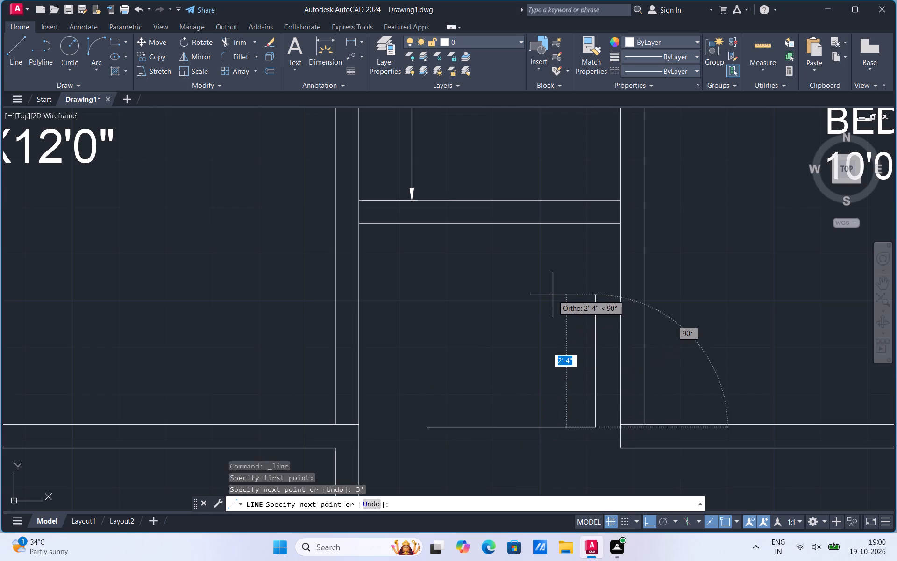
{"action": "type", "text": "2'"}
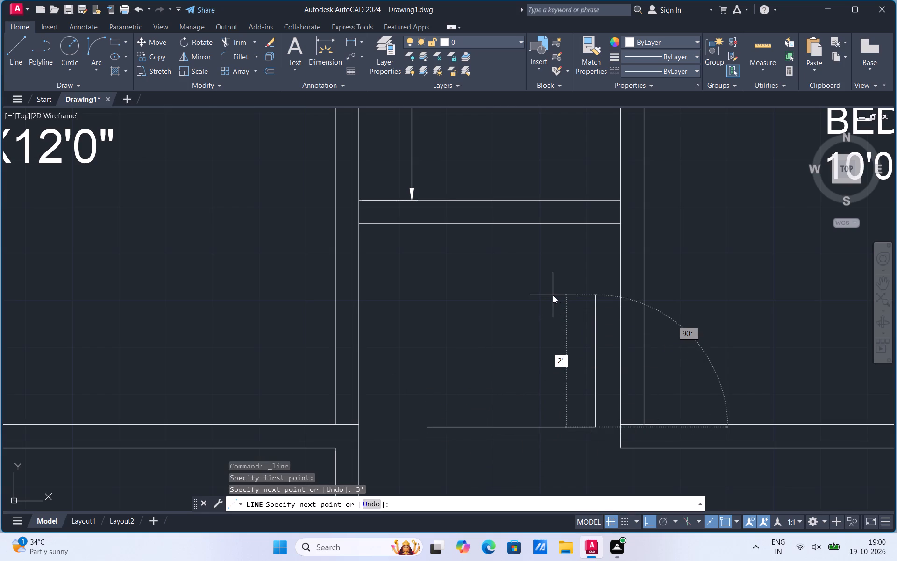
{"action": "type", "text": "8\""}
{"action": "key", "text": "Return"}
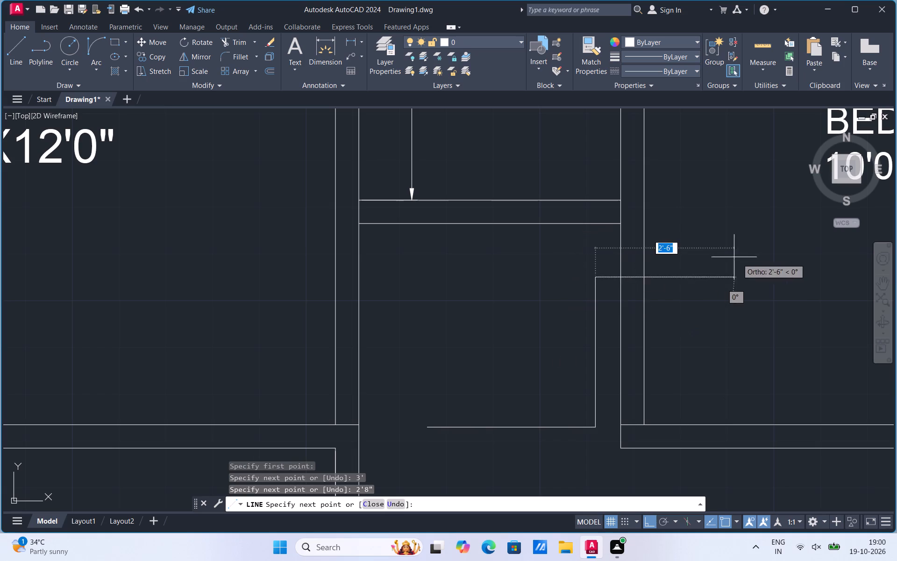
{"action": "key", "text": "Escape"}
Move the 2'8" vertical line slightly left along the base line, leaving room for a short stub.
{"action": "left_click", "coordinate": [597, 383]}
{"action": "right_click", "coordinate": [597, 383]}
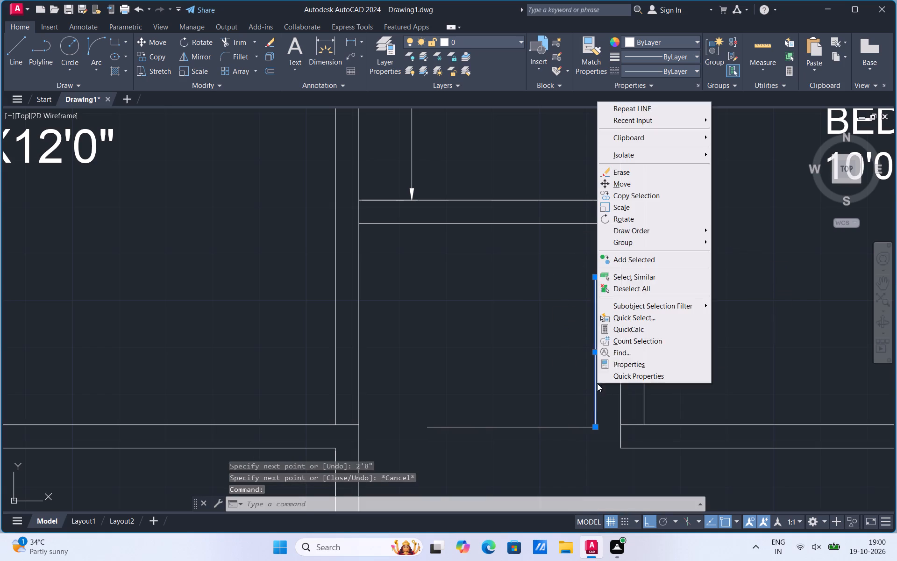
{"action": "left_click", "coordinate": [635, 187]}
{"action": "left_click", "coordinate": [592, 428]}
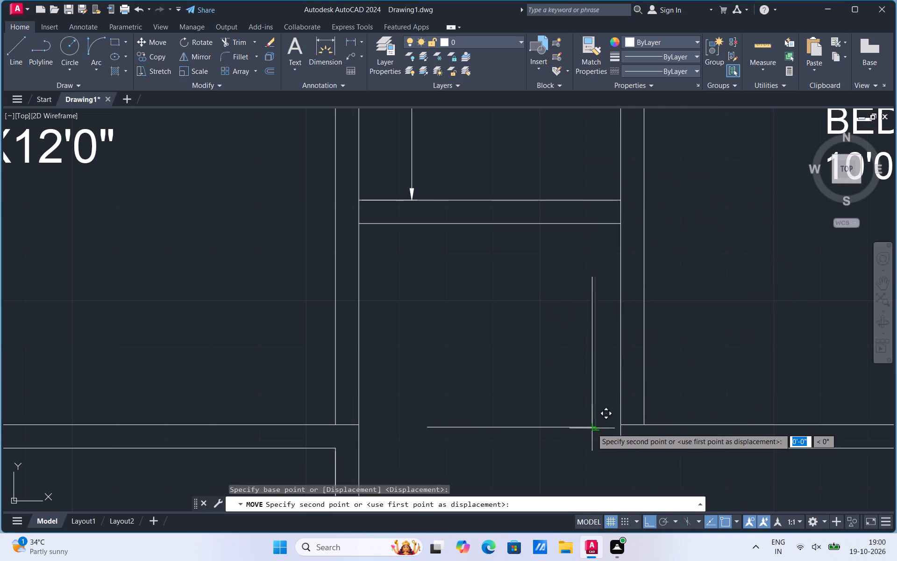
{"action": "left_click", "coordinate": [587, 428]}
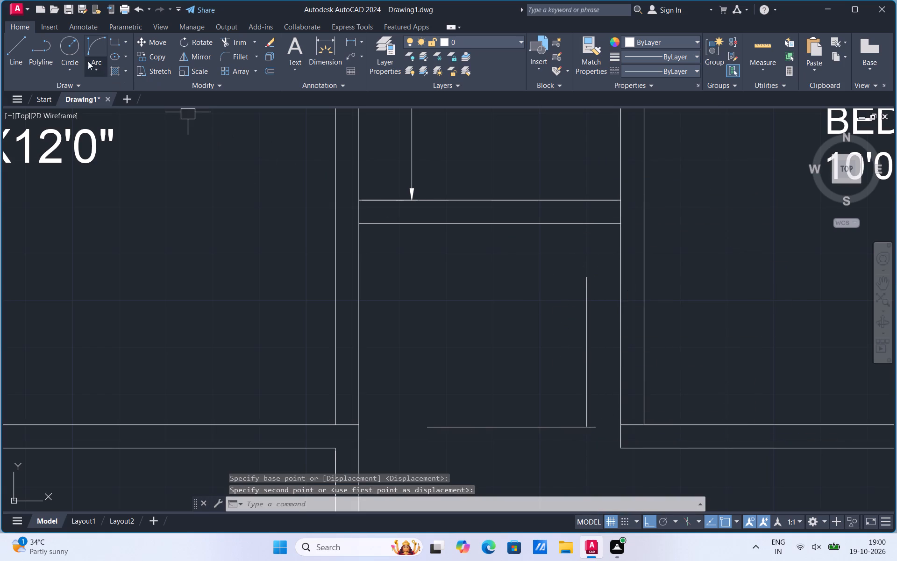
Draw a Start, End, Direction arc from near the base line's left end to the vertical line's top, with a 90° start direction.
{"action": "left_click", "coordinate": [96, 69]}
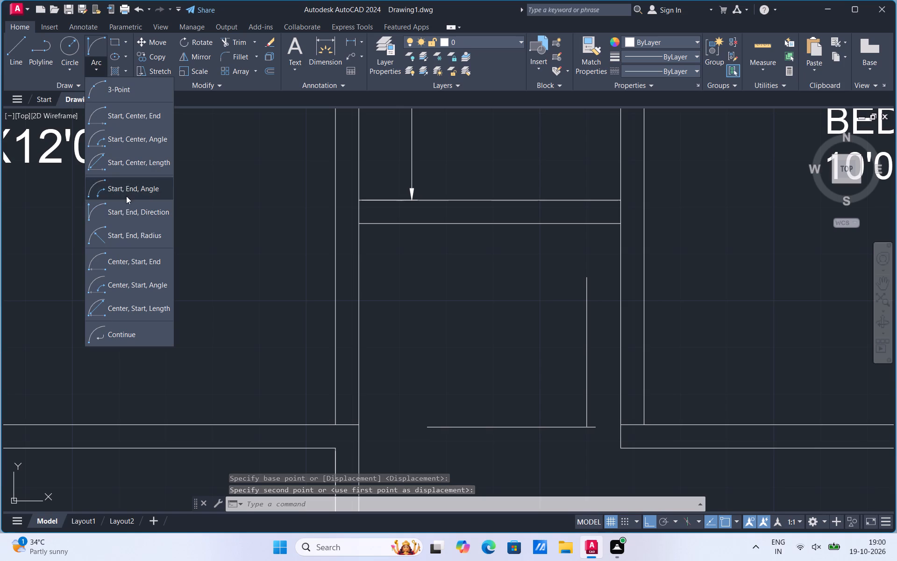
{"action": "left_click", "coordinate": [126, 211]}
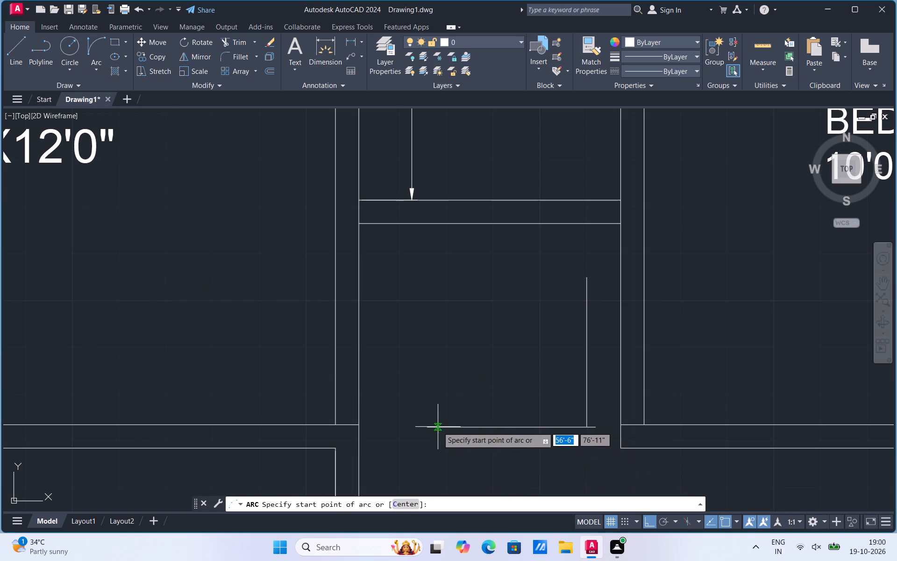
{"action": "left_click", "coordinate": [438, 427]}
{"action": "left_click", "coordinate": [584, 280]}
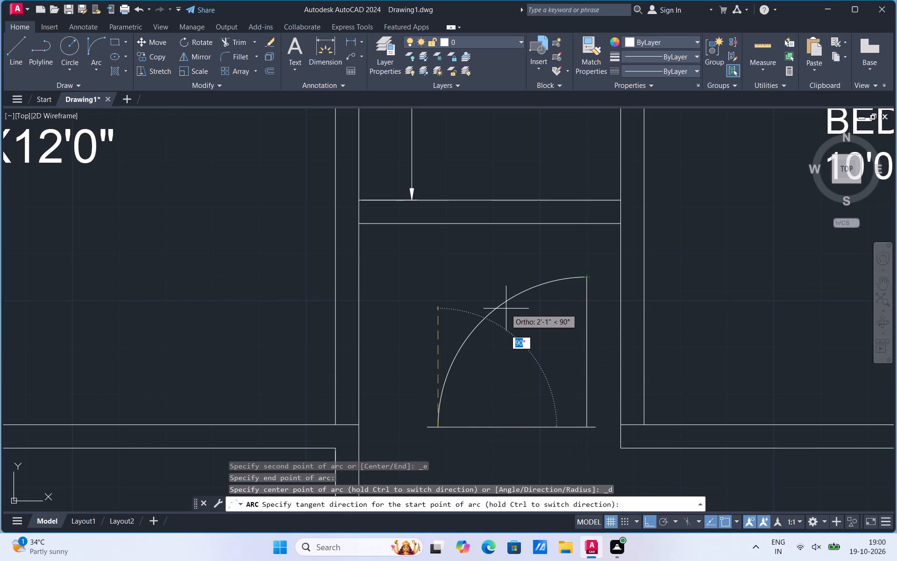
{"action": "left_click", "coordinate": [501, 307]}
Trim the base line between the arc and the vertical line, leaving a short stub at each side.
{"action": "left_click", "coordinate": [240, 42]}
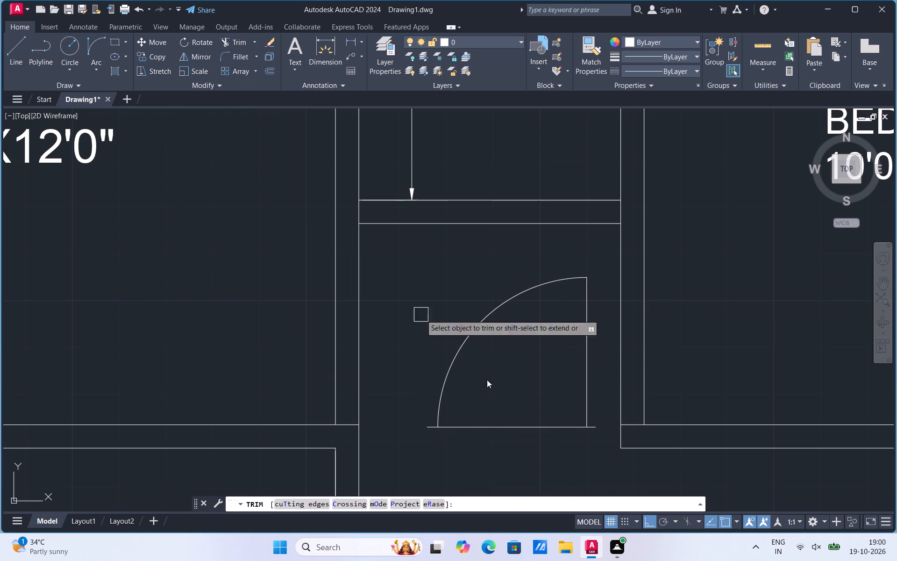
{"action": "left_click", "coordinate": [510, 428]}
{"action": "key", "text": "Escape"}
Group the door symbol's arc, vertical line and two stubs into one object.
{"action": "left_click", "coordinate": [420, 445]}
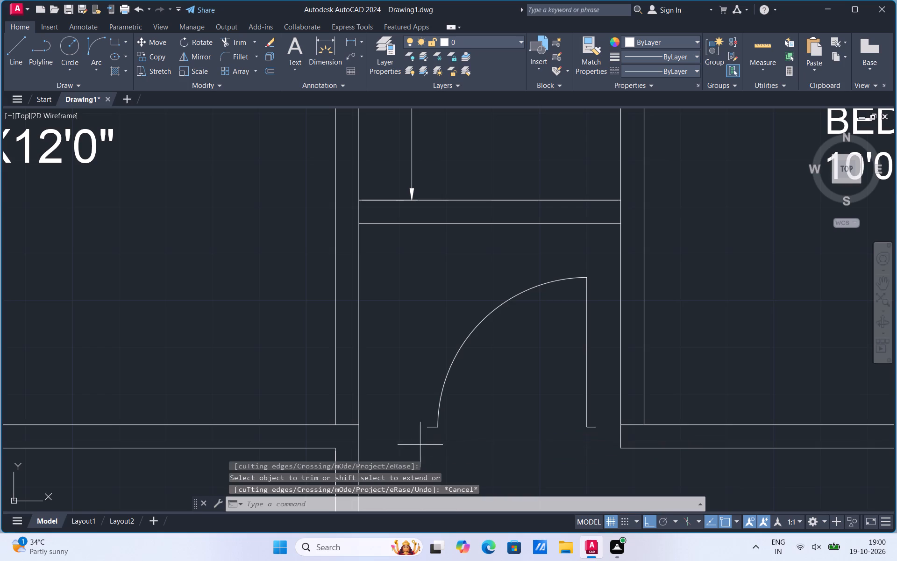
{"action": "left_click", "coordinate": [609, 262]}
{"action": "right_click", "coordinate": [590, 287]}
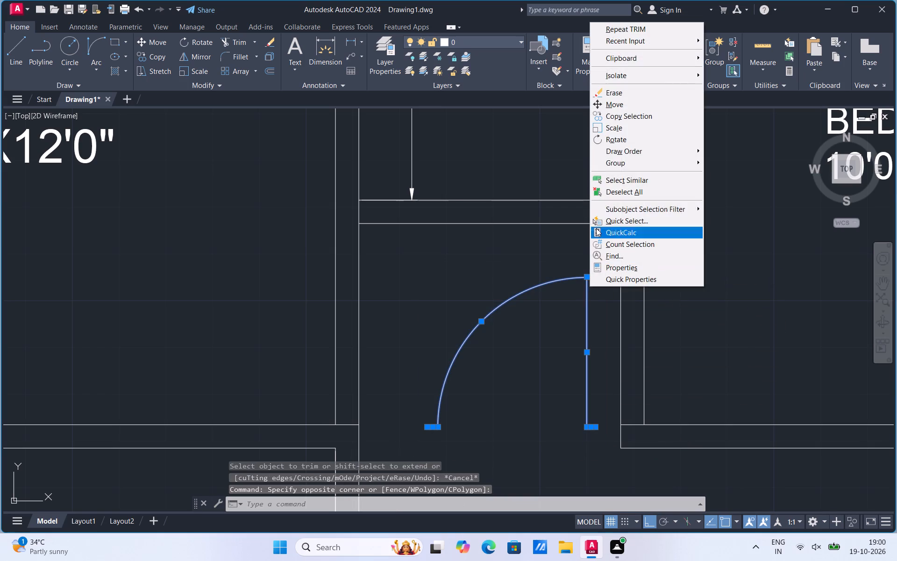
{"action": "left_click", "coordinate": [613, 162]}
{"action": "left_click", "coordinate": [739, 155]}
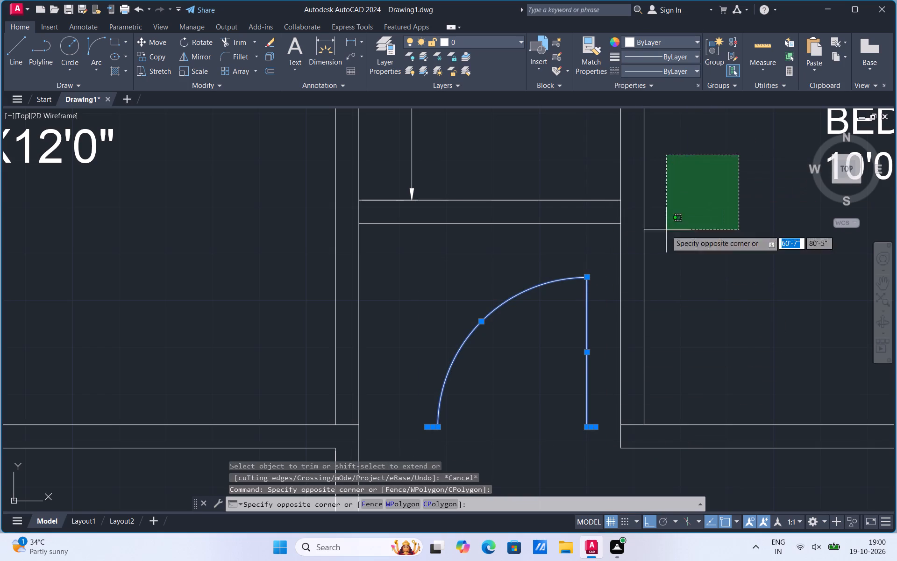
{"action": "key", "text": "Escape"}
{"action": "right_click", "coordinate": [520, 300]}
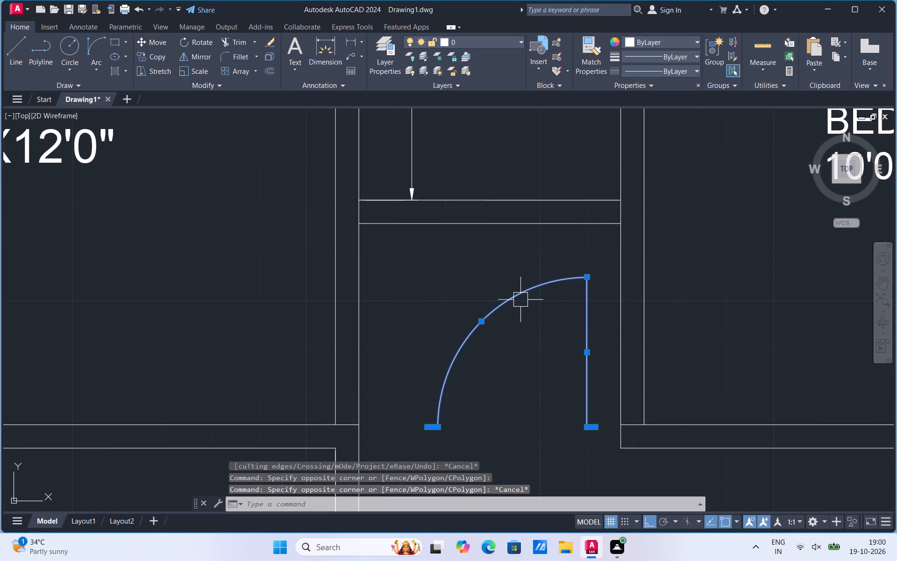
{"action": "left_click", "coordinate": [557, 173]}
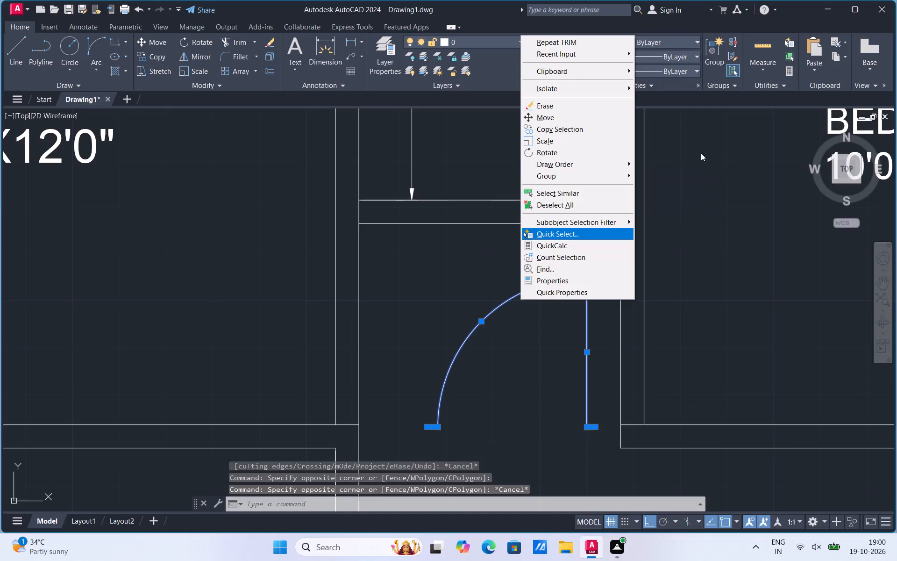
{"action": "left_click", "coordinate": [541, 173]}
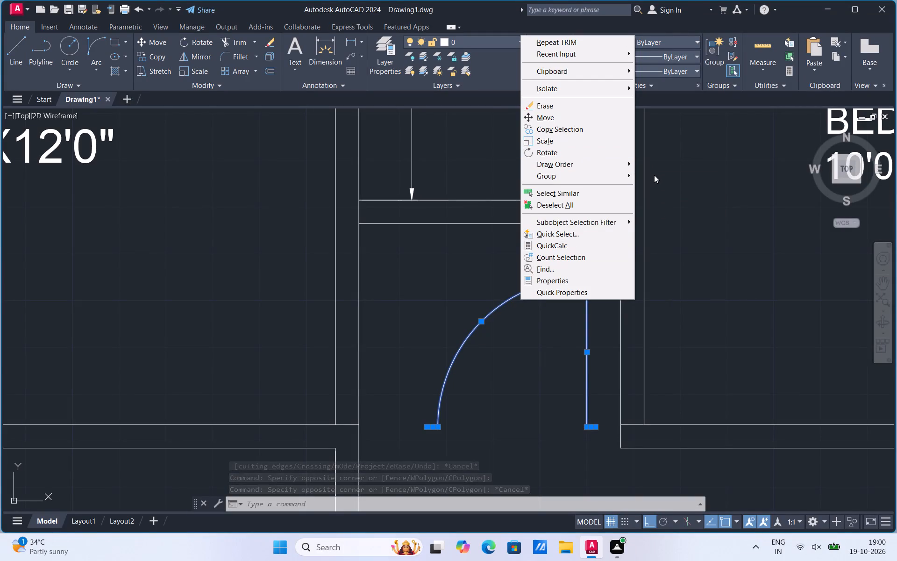
{"action": "left_click", "coordinate": [576, 180]}
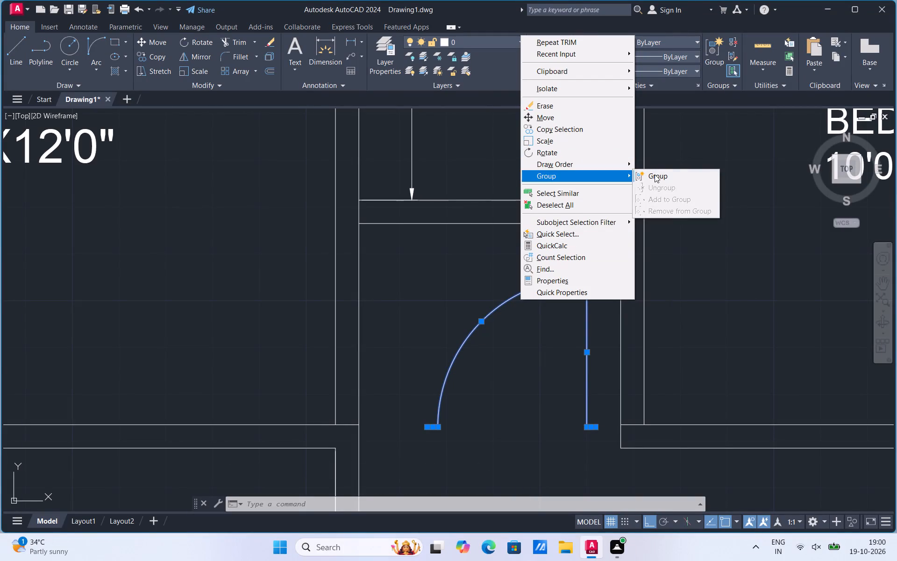
{"action": "left_click", "coordinate": [655, 174]}
Move the grouped door by its right stub end onto the wall line at the 10'0"X12'0" bedroom's passage-side corner.
{"action": "left_click", "coordinate": [559, 279]}
{"action": "right_click", "coordinate": [559, 279]}
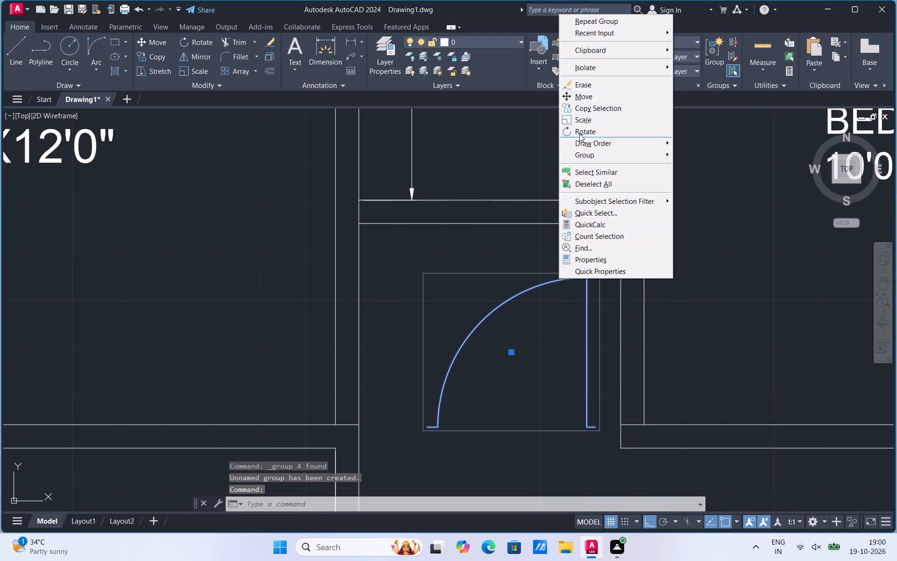
{"action": "left_click", "coordinate": [587, 99]}
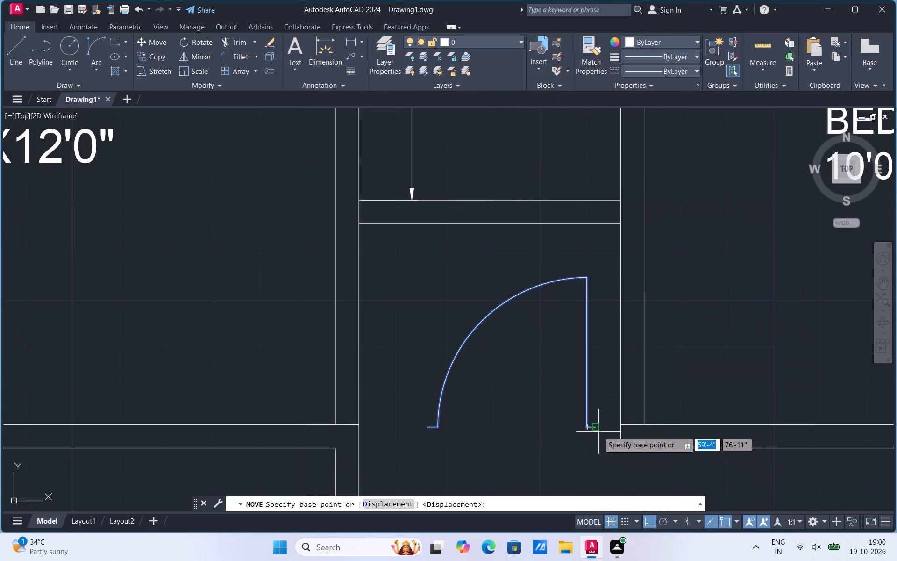
{"action": "left_click", "coordinate": [595, 429]}
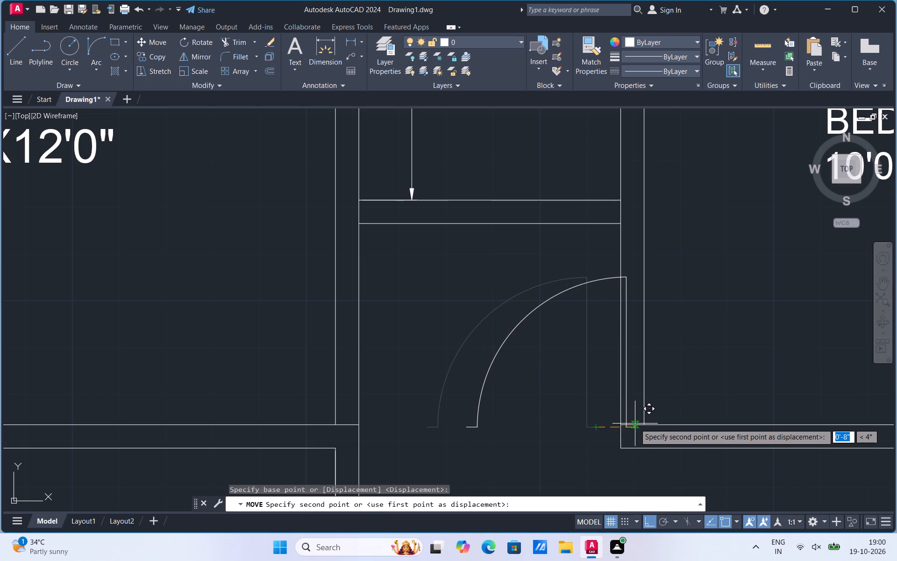
{"action": "scroll", "coordinate": [633, 442], "scroll_direction": "up", "scroll_amount": 2}
{"action": "left_click", "coordinate": [633, 399]}
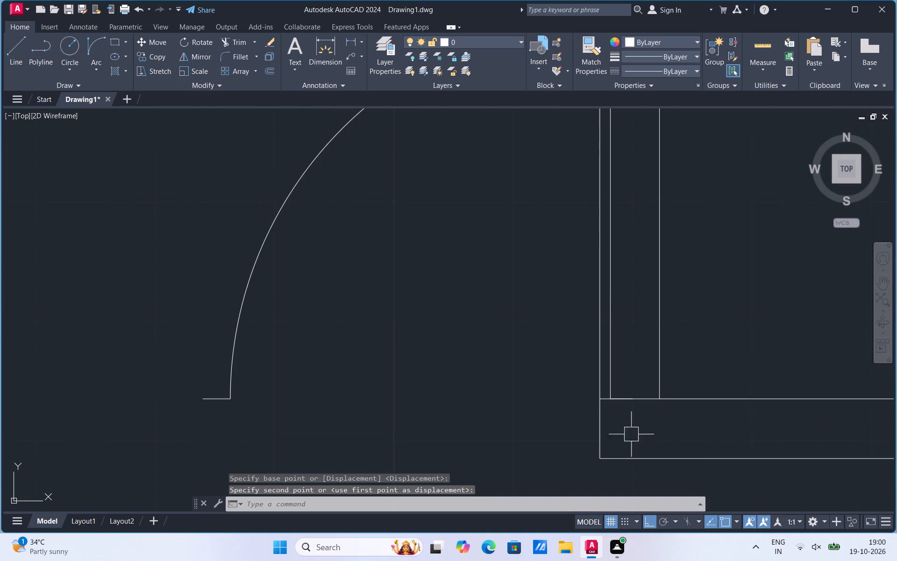
Rotate the door a quarter turn clockwise (270°) about its right stub end, so it swings into the 10'0"X12'0" bedroom.
{"action": "scroll", "coordinate": [406, 410], "scroll_direction": "down", "scroll_amount": 1}
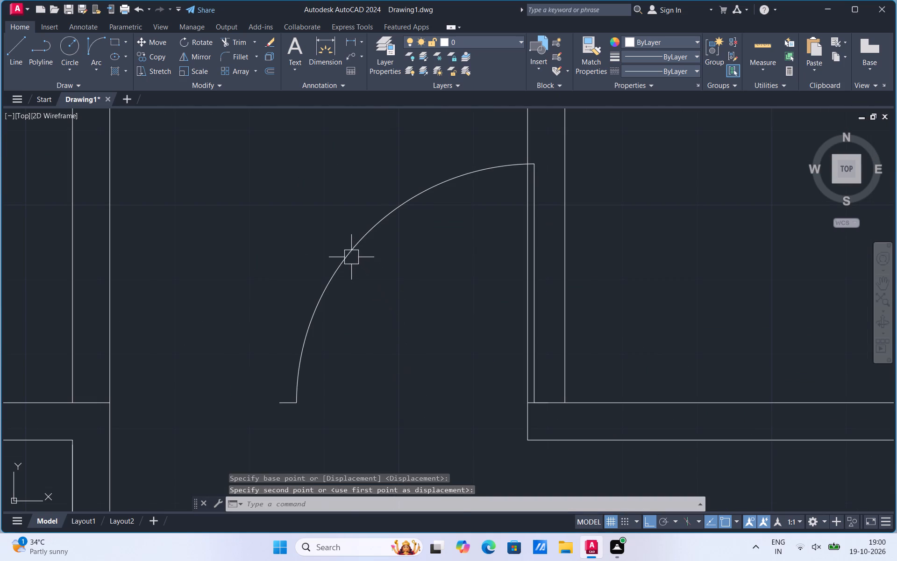
{"action": "left_click", "coordinate": [351, 257]}
{"action": "right_click", "coordinate": [351, 257]}
{"action": "left_click", "coordinate": [392, 374]}
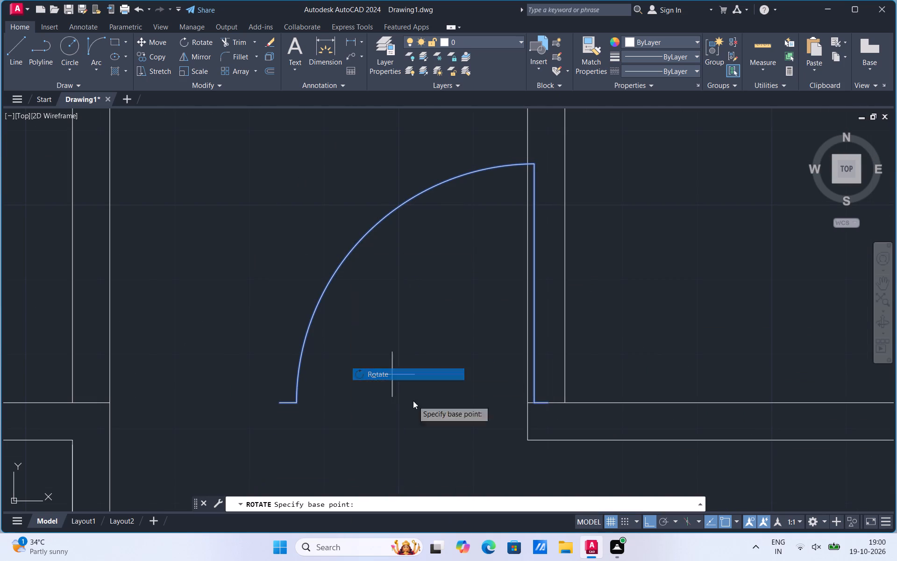
{"action": "left_click", "coordinate": [546, 405]}
{"action": "left_click", "coordinate": [539, 424]}
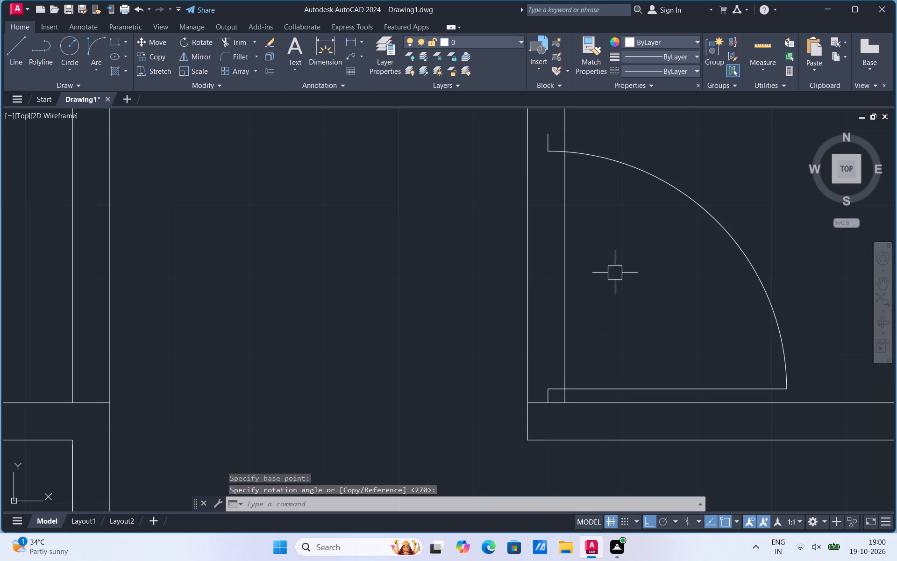
Extend the lower horizontal wall line below the stair at both ends, across the thickness of both passage walls.
{"action": "scroll", "coordinate": [463, 422], "scroll_direction": "down", "scroll_amount": 1}
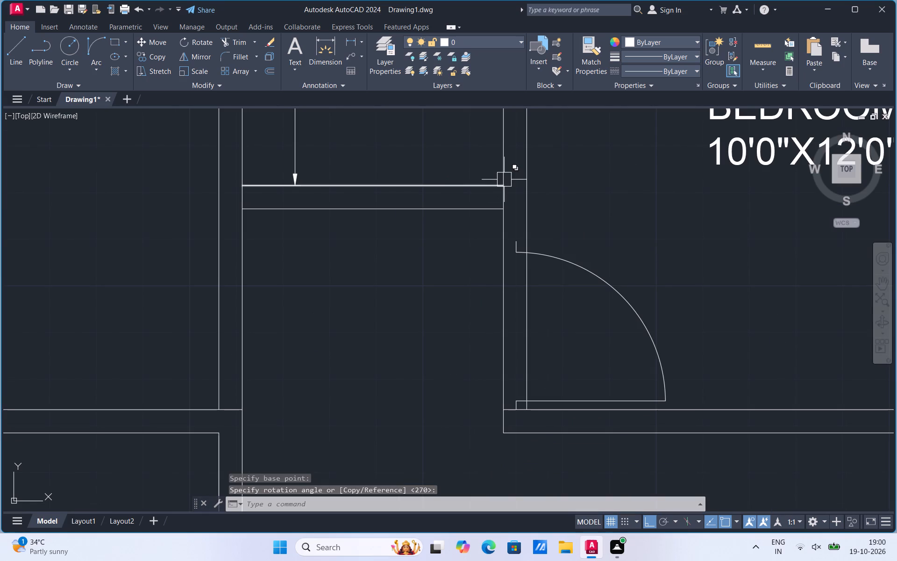
{"action": "type", "text": "EX"}
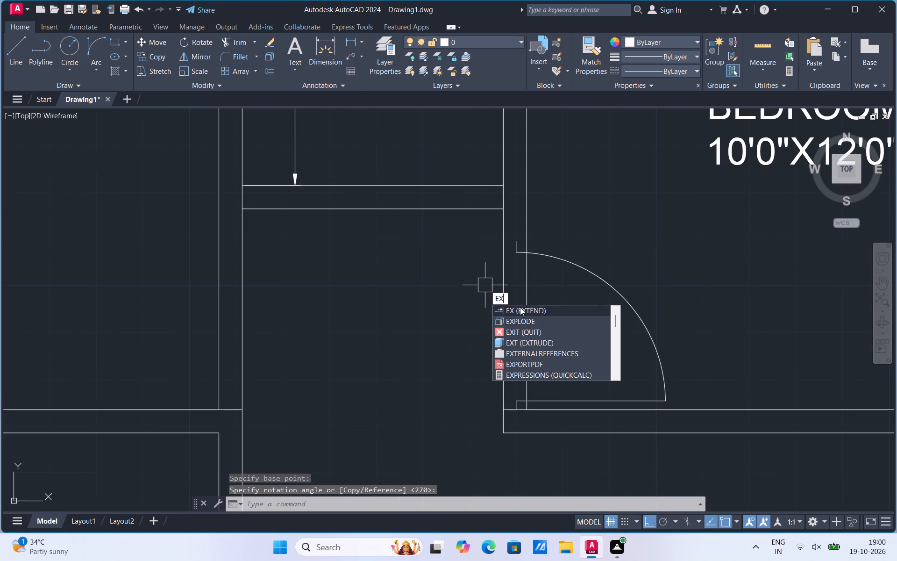
{"action": "left_click", "coordinate": [520, 312]}
{"action": "left_click", "coordinate": [482, 213]}
{"action": "left_click", "coordinate": [317, 216]}
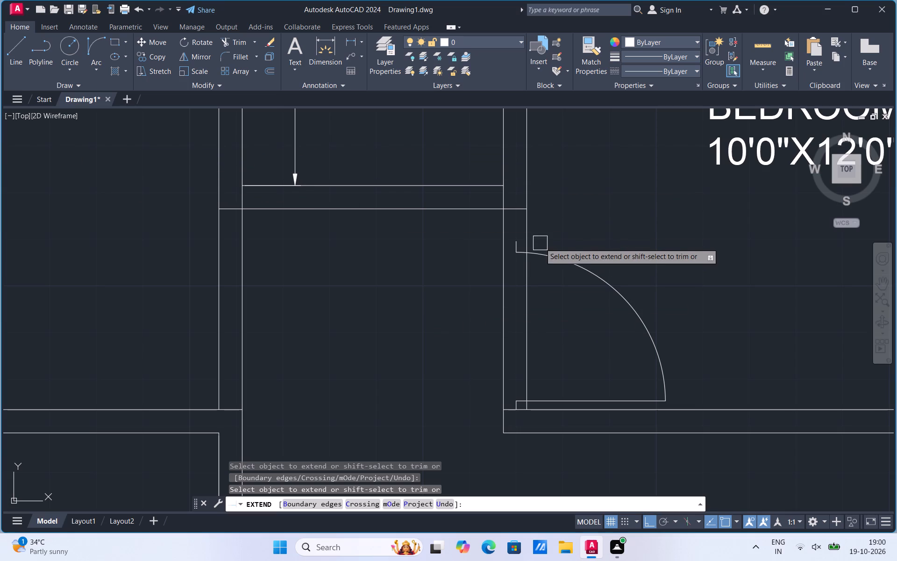
{"action": "key", "text": "Escape"}
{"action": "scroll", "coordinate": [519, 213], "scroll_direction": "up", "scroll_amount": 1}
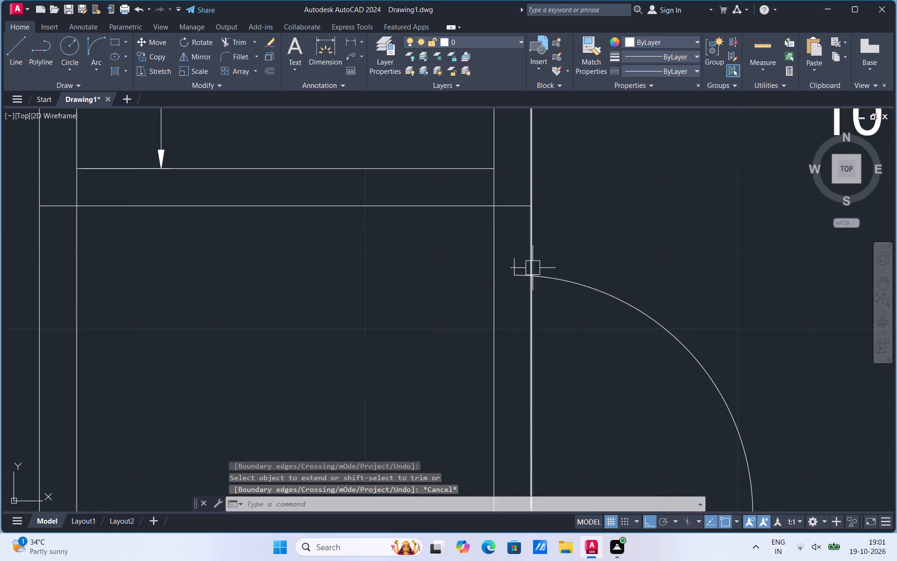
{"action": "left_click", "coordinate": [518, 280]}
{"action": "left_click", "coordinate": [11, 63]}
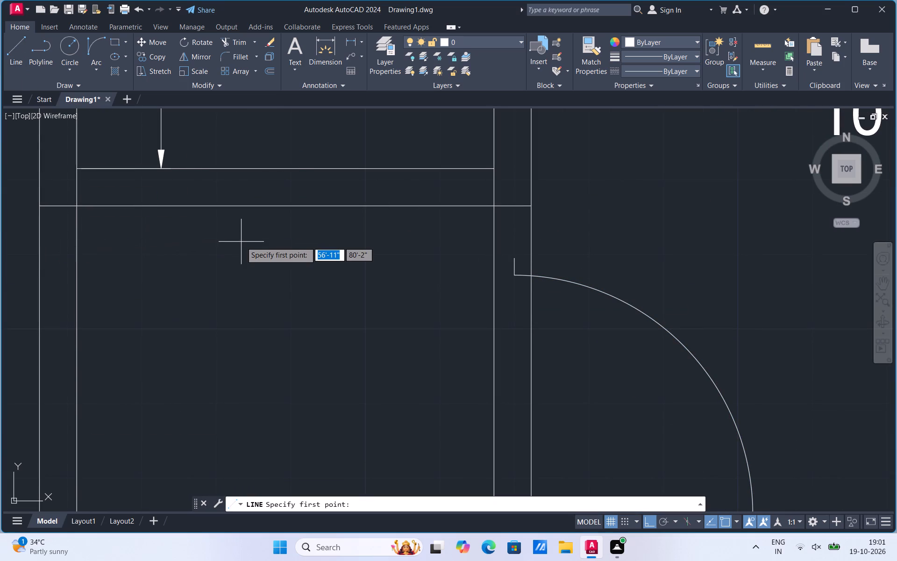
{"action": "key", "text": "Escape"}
Copy the extended horizontal line 4" straight down.
{"action": "left_click", "coordinate": [270, 203]}
{"action": "right_click", "coordinate": [270, 203]}
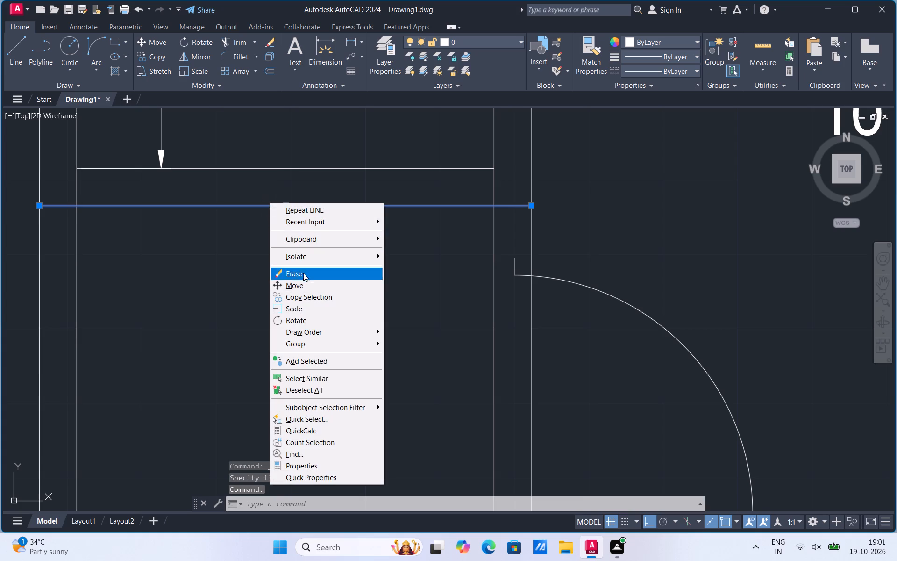
{"action": "left_click", "coordinate": [305, 295]}
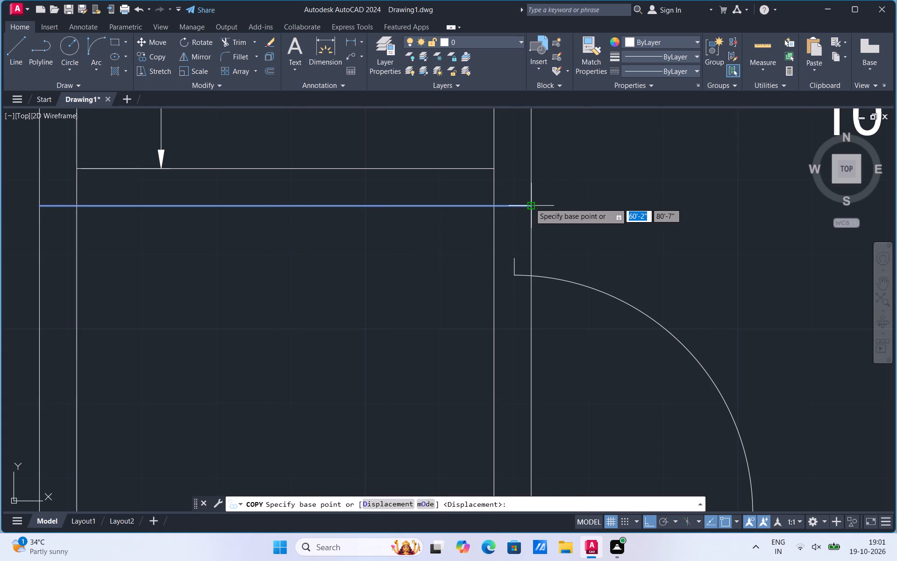
{"action": "left_click", "coordinate": [530, 203]}
{"action": "left_click", "coordinate": [529, 235]}
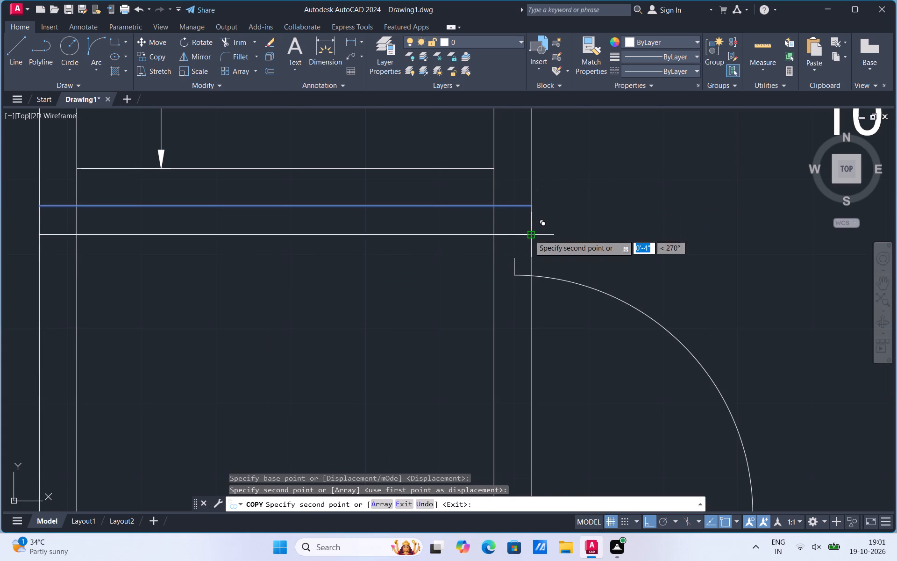
{"action": "key", "text": "Escape"}
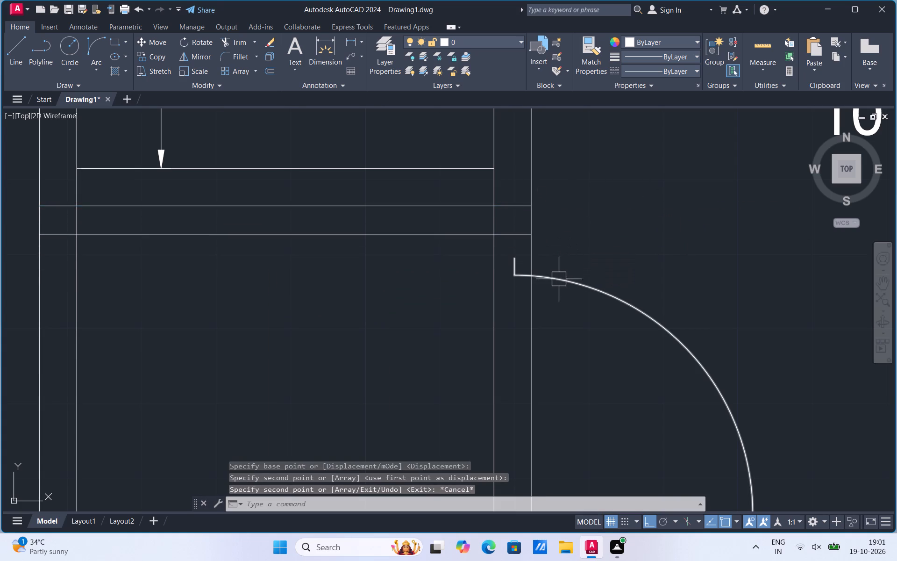
Trim the copied line across the passage, leaving a short jamb line within each side wall.
{"action": "left_click", "coordinate": [231, 40]}
{"action": "left_click", "coordinate": [221, 233]}
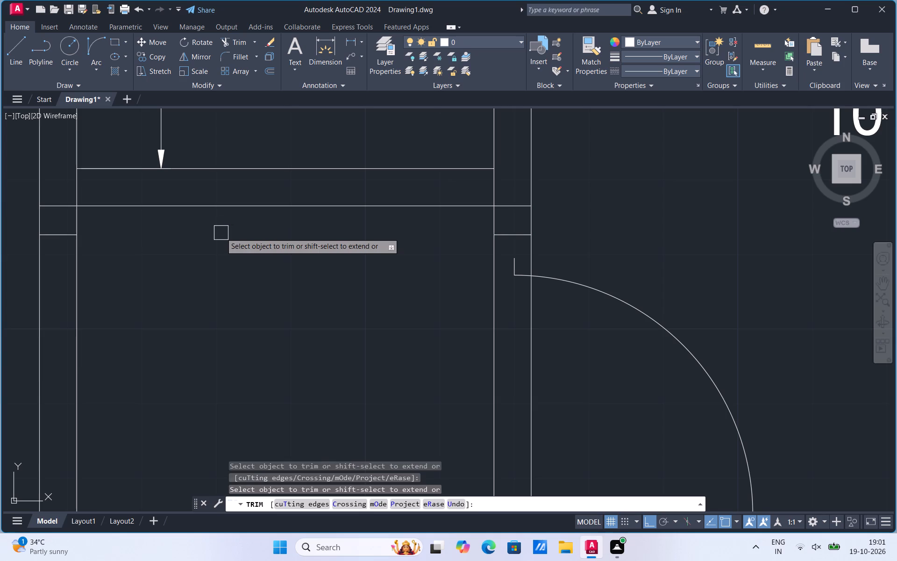
{"action": "key", "text": "Escape"}
Move the door up so its upper stub end meets the midpoint of the jamb line in the 10'0"X12'0" bedroom's wall.
{"action": "left_click", "coordinate": [551, 278]}
{"action": "right_click", "coordinate": [551, 279]}
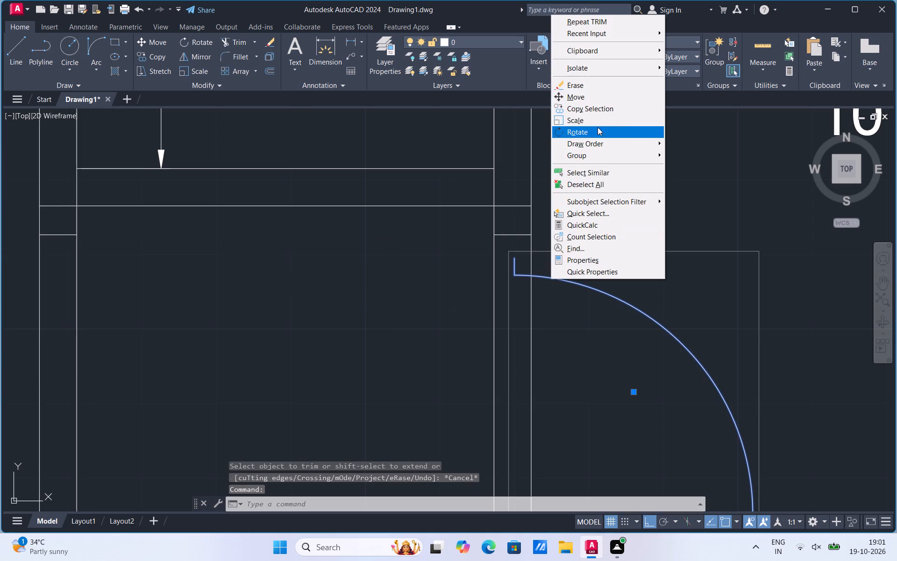
{"action": "left_click", "coordinate": [595, 100]}
{"action": "left_click", "coordinate": [515, 257]}
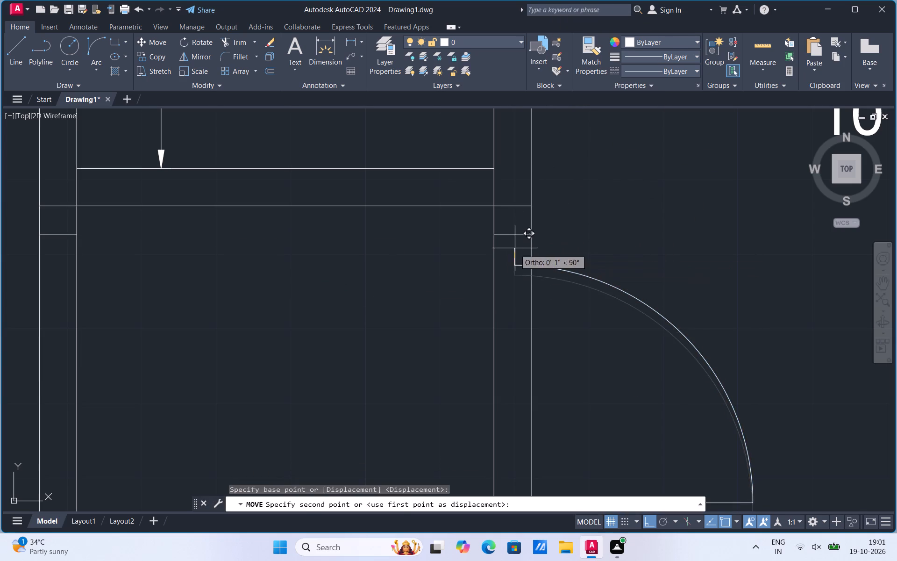
{"action": "left_click", "coordinate": [513, 235]}
Copy the jamb line 3'-0" down by its midpoint to the door's lower stub end.
{"action": "scroll", "coordinate": [441, 227], "scroll_direction": "down", "scroll_amount": 2}
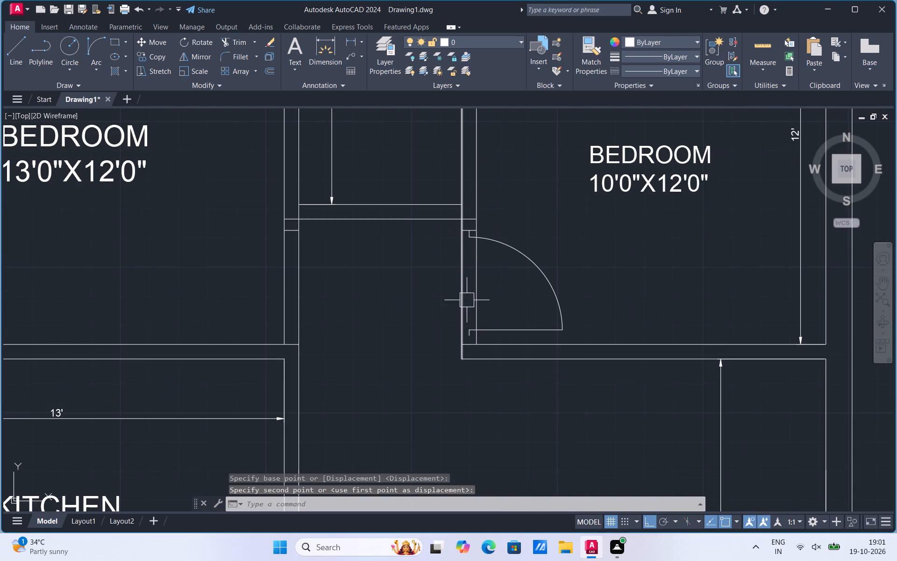
{"action": "scroll", "coordinate": [468, 317], "scroll_direction": "up", "scroll_amount": 1}
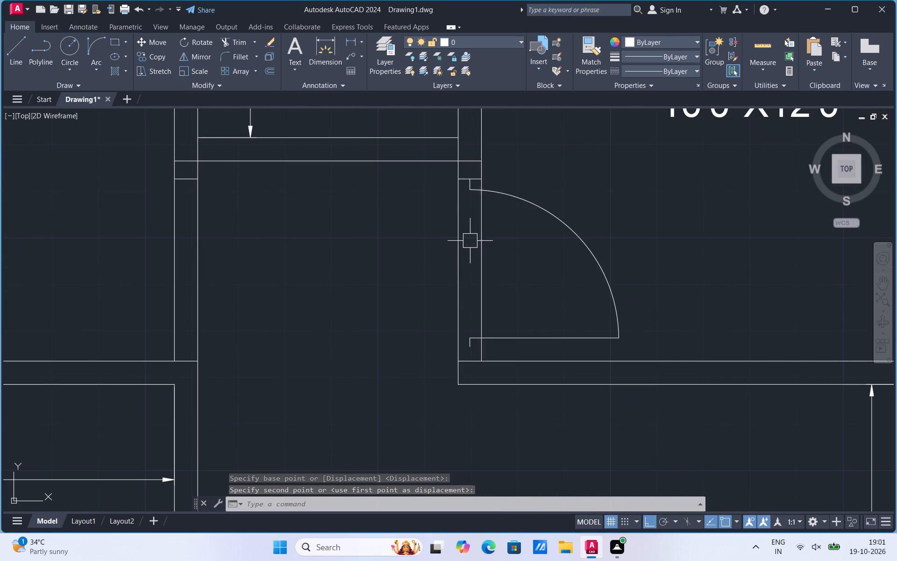
{"action": "scroll", "coordinate": [468, 200], "scroll_direction": "up", "scroll_amount": 3}
{"action": "left_click", "coordinate": [445, 120]}
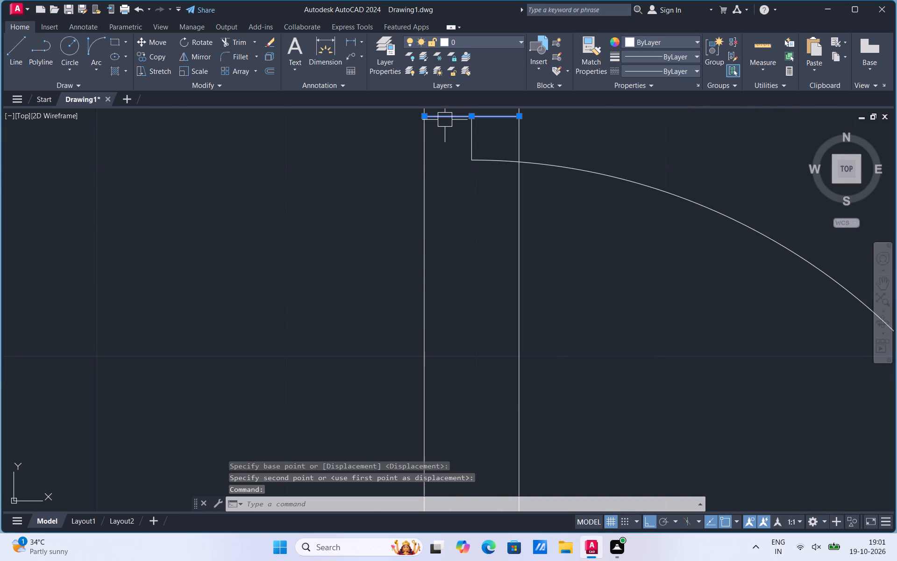
{"action": "right_click", "coordinate": [445, 120]}
{"action": "left_click", "coordinate": [461, 212]}
{"action": "left_click", "coordinate": [472, 115]}
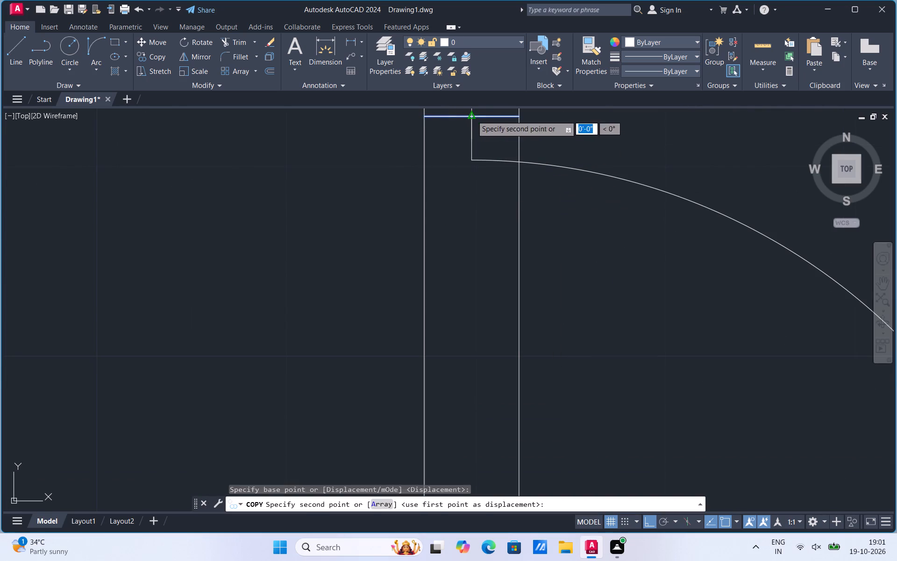
{"action": "scroll", "coordinate": [471, 205], "scroll_direction": "down", "scroll_amount": 2}
{"action": "scroll", "coordinate": [479, 443], "scroll_direction": "up", "scroll_amount": 1}
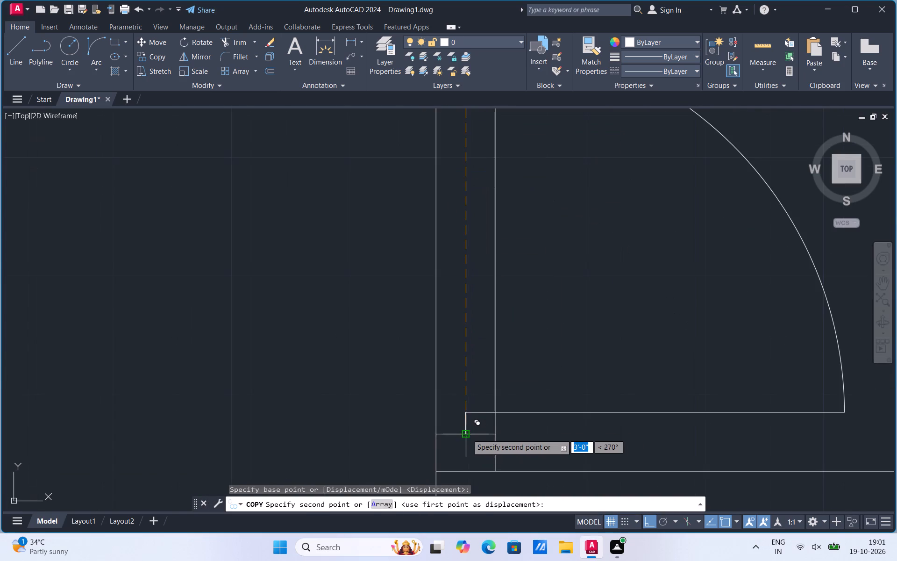
{"action": "left_click", "coordinate": [467, 434]}
{"action": "key", "text": "Escape"}
Trim the wall lines across the 10'0"X12'0" bedroom's door opening and the crossing line at the wall junction below it.
{"action": "scroll", "coordinate": [496, 378], "scroll_direction": "down", "scroll_amount": 1}
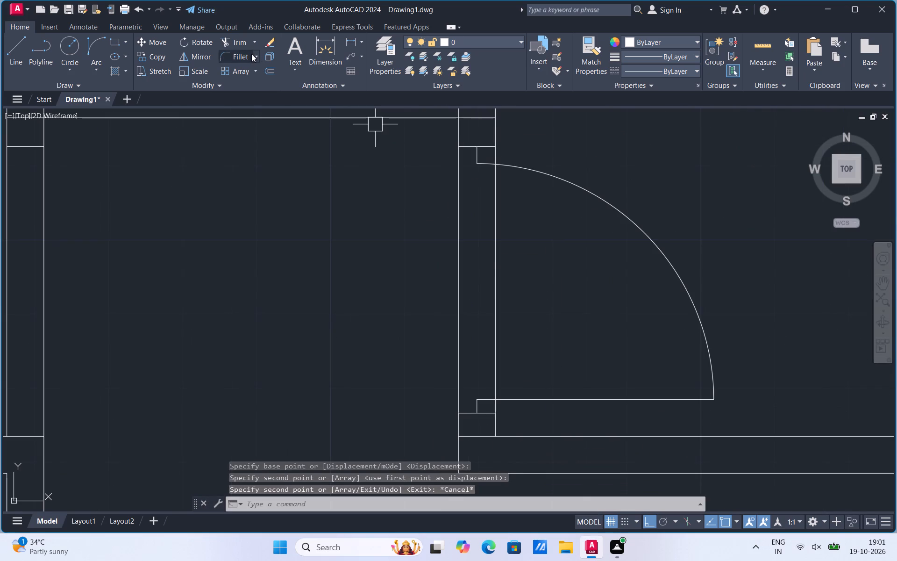
{"action": "left_click", "coordinate": [235, 44]}
{"action": "left_click", "coordinate": [483, 440]}
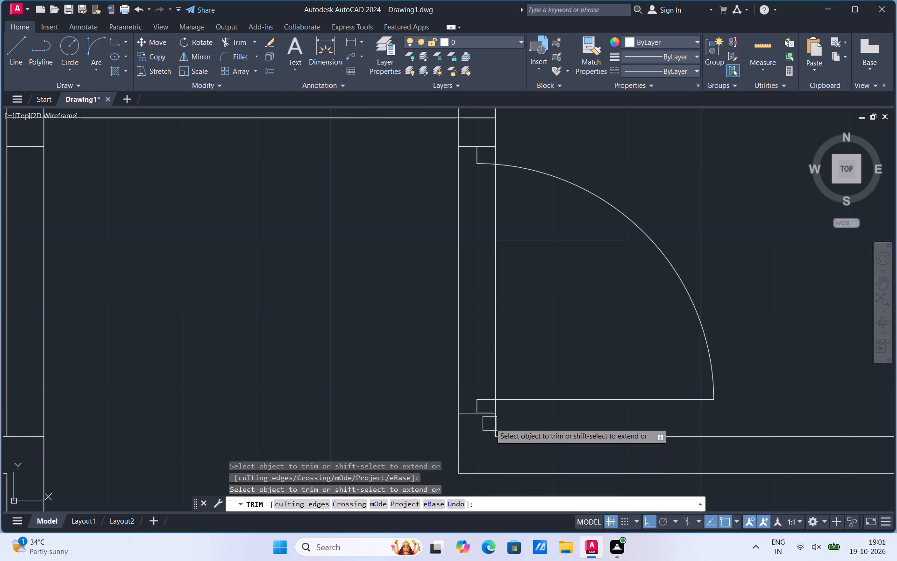
{"action": "scroll", "coordinate": [503, 411], "scroll_direction": "up", "scroll_amount": 1}
{"action": "left_click", "coordinate": [495, 405]}
{"action": "left_click", "coordinate": [488, 352]}
{"action": "left_click", "coordinate": [432, 367]}
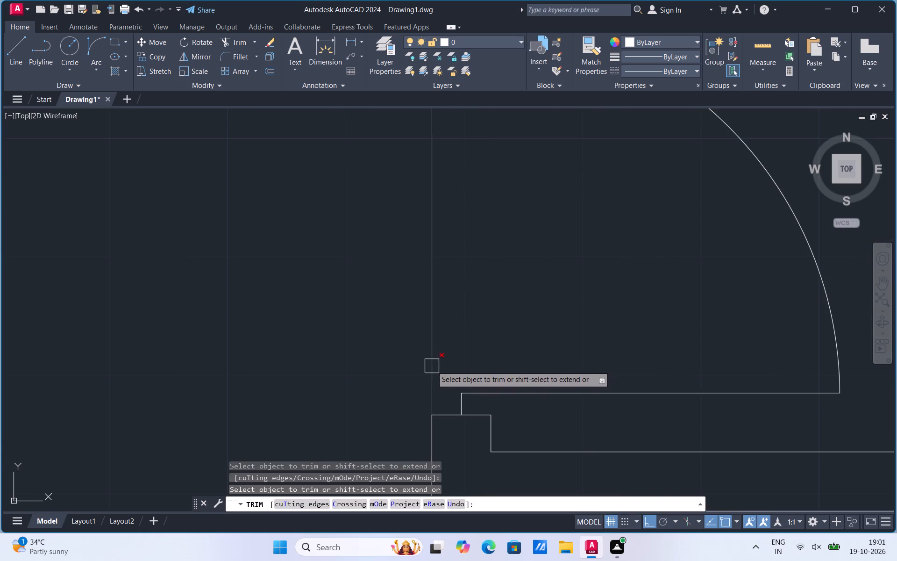
{"action": "scroll", "coordinate": [416, 471], "scroll_direction": "down", "scroll_amount": 2}
{"action": "scroll", "coordinate": [438, 264], "scroll_direction": "up", "scroll_amount": 2}
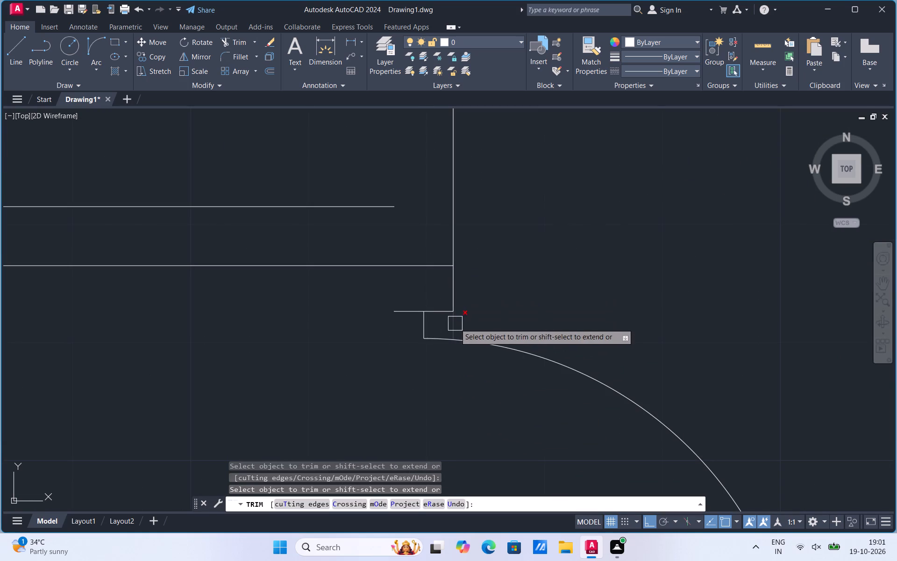
{"action": "left_click", "coordinate": [455, 324]}
Draw a vertical line from the end of the toilet's lower wall line down to the end of the upper jamb line.
{"action": "scroll", "coordinate": [561, 324], "scroll_direction": "down", "scroll_amount": 3}
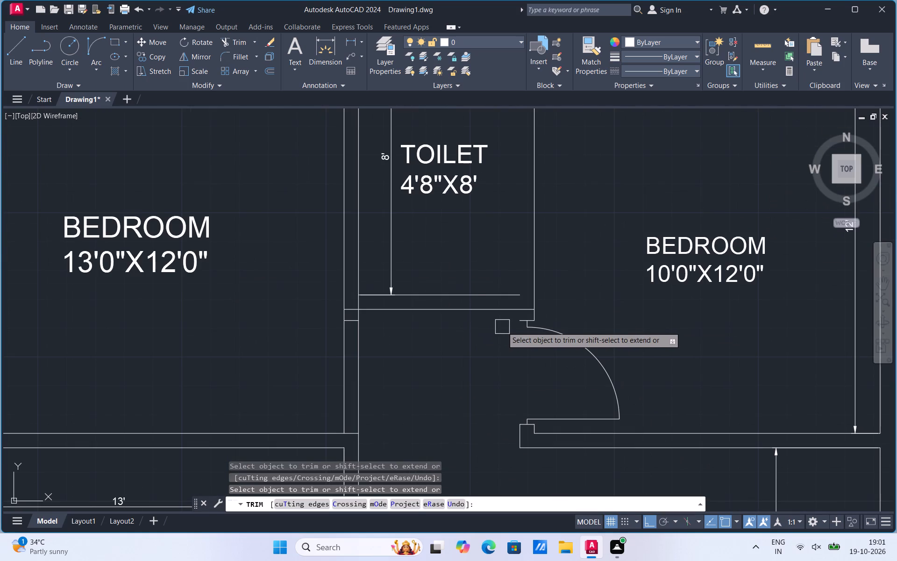
{"action": "scroll", "coordinate": [507, 323], "scroll_direction": "up", "scroll_amount": 1}
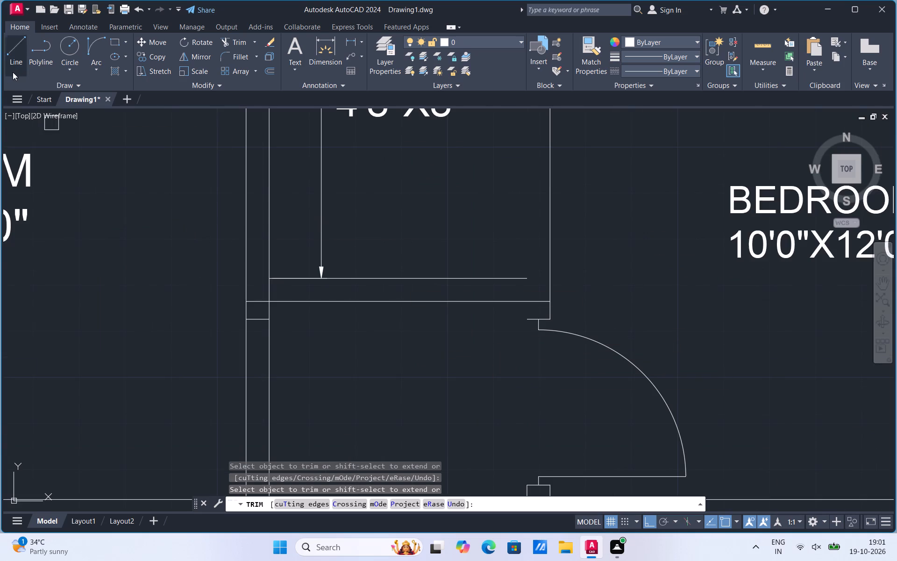
{"action": "left_click", "coordinate": [17, 66]}
{"action": "left_click", "coordinate": [528, 279]}
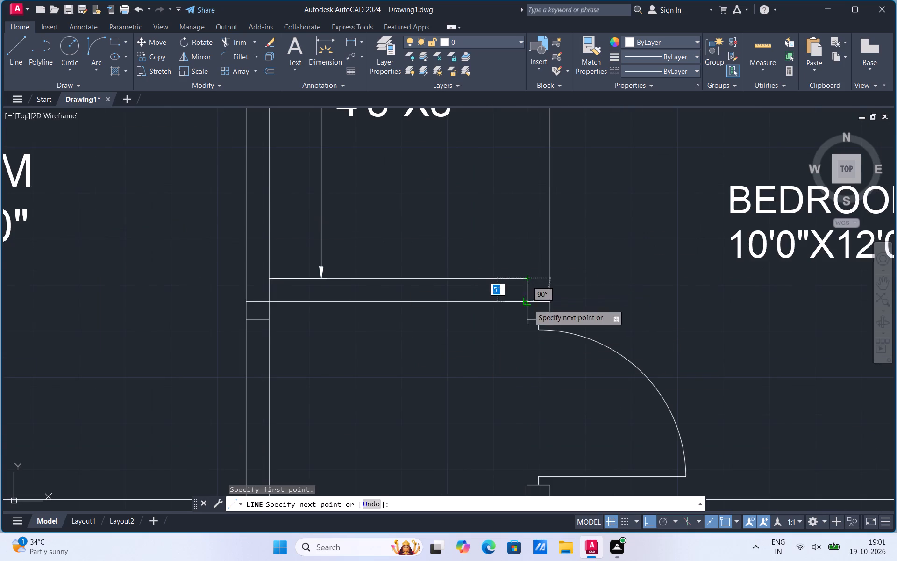
{"action": "left_click", "coordinate": [527, 320]}
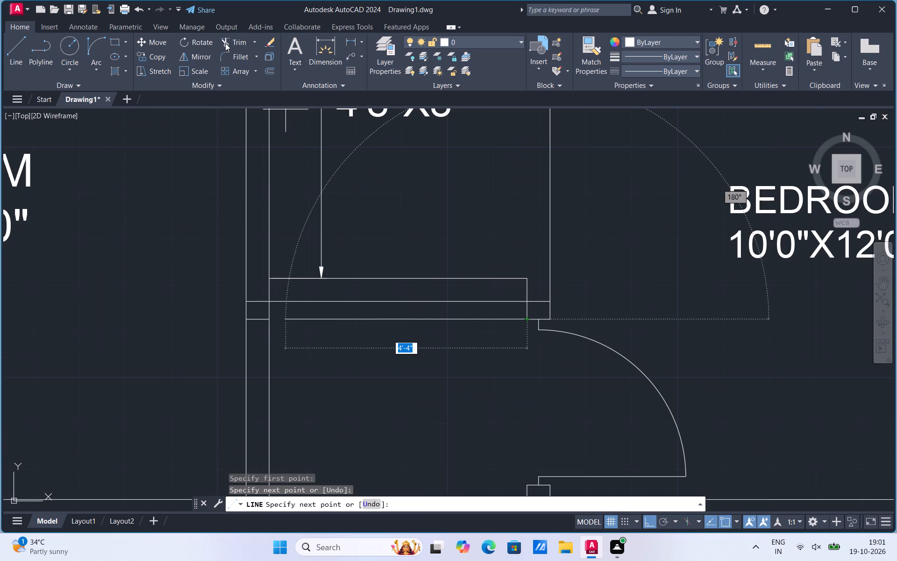
Trim the line crossing the partition at the toilet's lower corner beside the door, and the new line's segment between the lower wall's faces.
{"action": "left_click", "coordinate": [236, 44]}
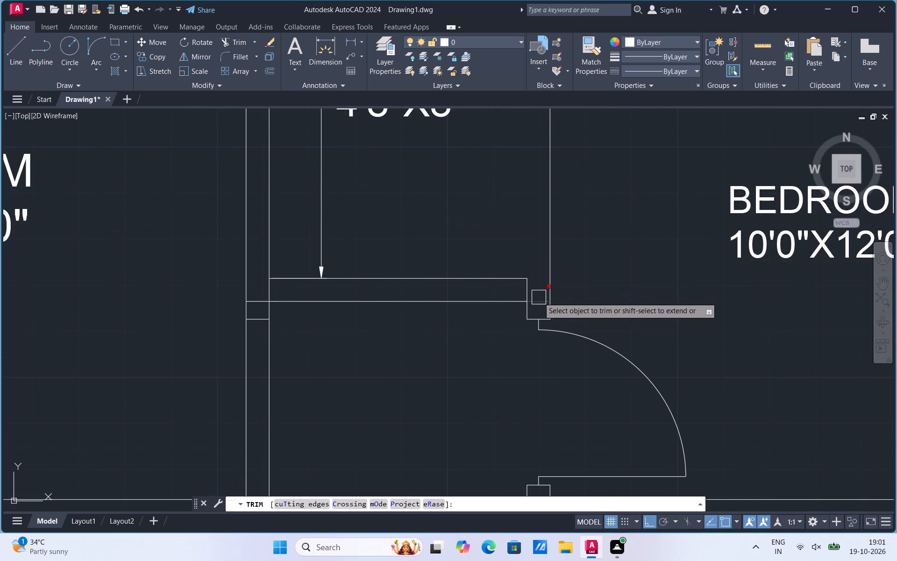
{"action": "scroll", "coordinate": [539, 297], "scroll_direction": "up", "scroll_amount": 1}
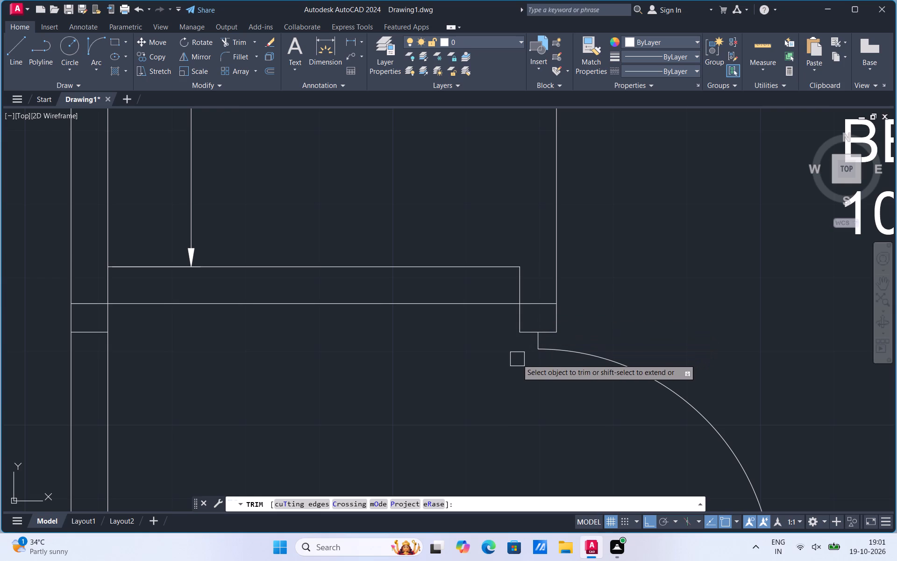
{"action": "left_click", "coordinate": [535, 305]}
{"action": "scroll", "coordinate": [686, 315], "scroll_direction": "down", "scroll_amount": 2}
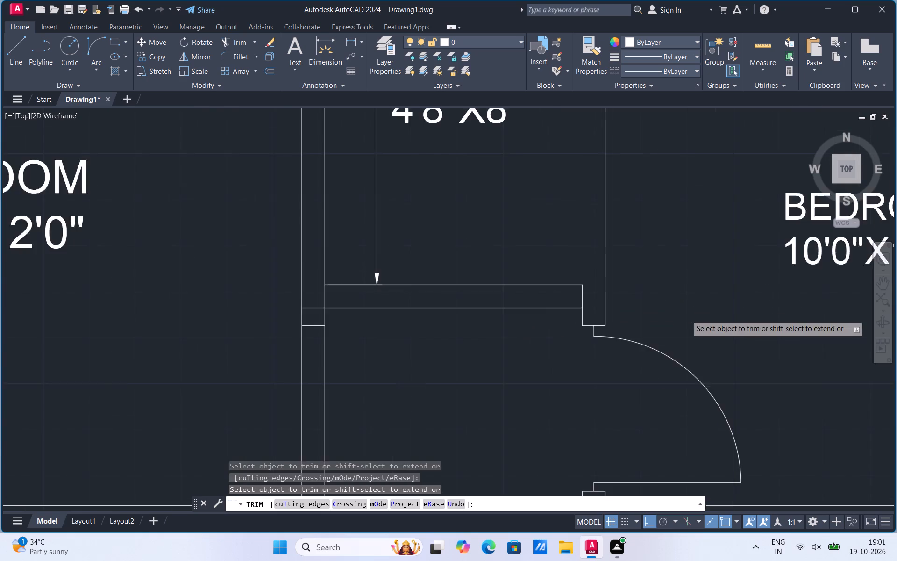
{"action": "scroll", "coordinate": [515, 305], "scroll_direction": "up", "scroll_amount": 2}
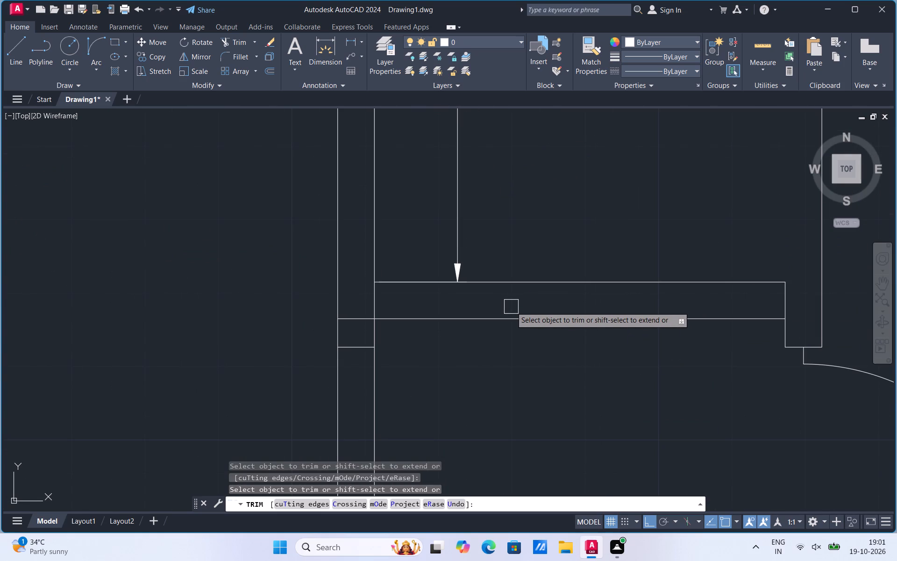
{"action": "left_click", "coordinate": [787, 303]}
{"action": "scroll", "coordinate": [456, 413], "scroll_direction": "down", "scroll_amount": 3}
{"action": "scroll", "coordinate": [550, 327], "scroll_direction": "up", "scroll_amount": 1}
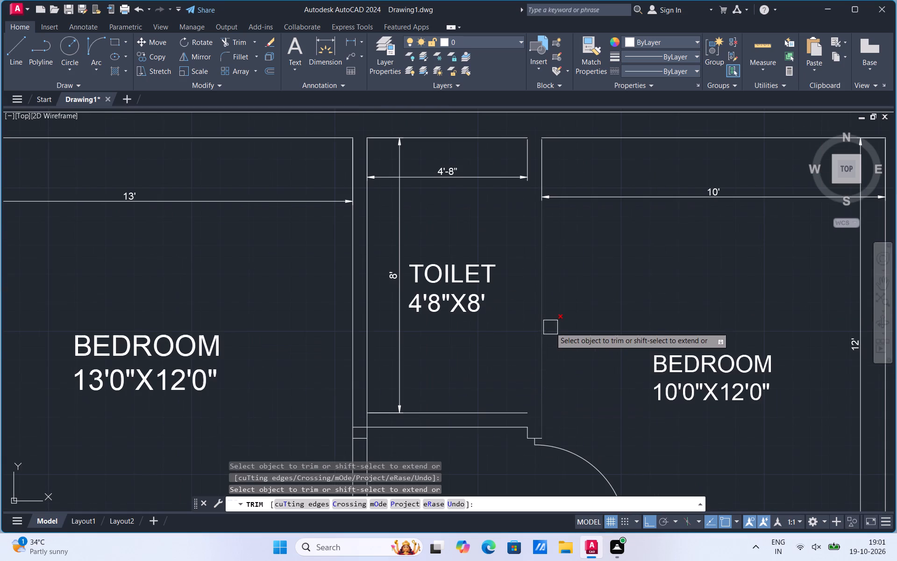
{"action": "key", "text": "Escape"}
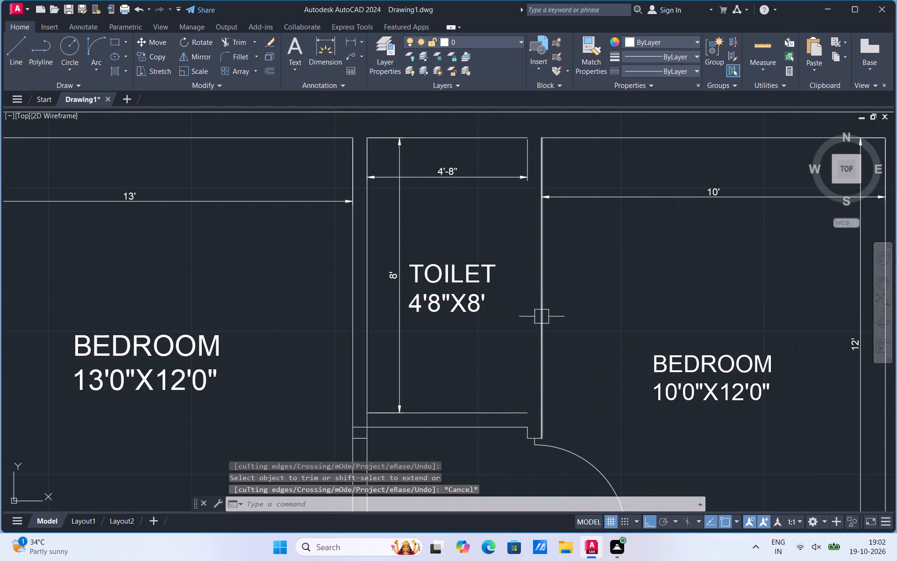
Draw the toilet's missing vertical wall line beside the 10'0"X12'0" bedroom, from its lower inner corner to its upper inner corner.
{"action": "left_click", "coordinate": [541, 317]}
{"action": "key", "text": "Escape"}
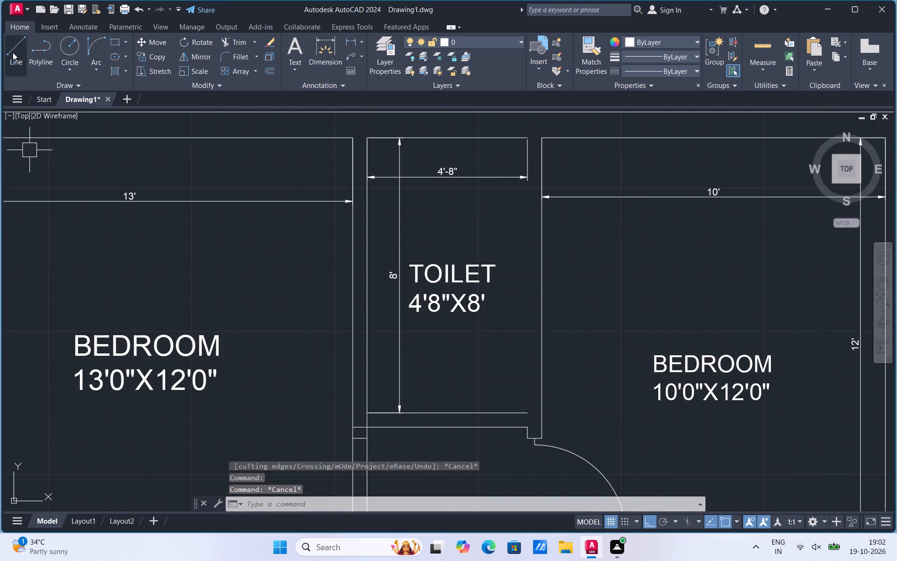
{"action": "left_click", "coordinate": [13, 52]}
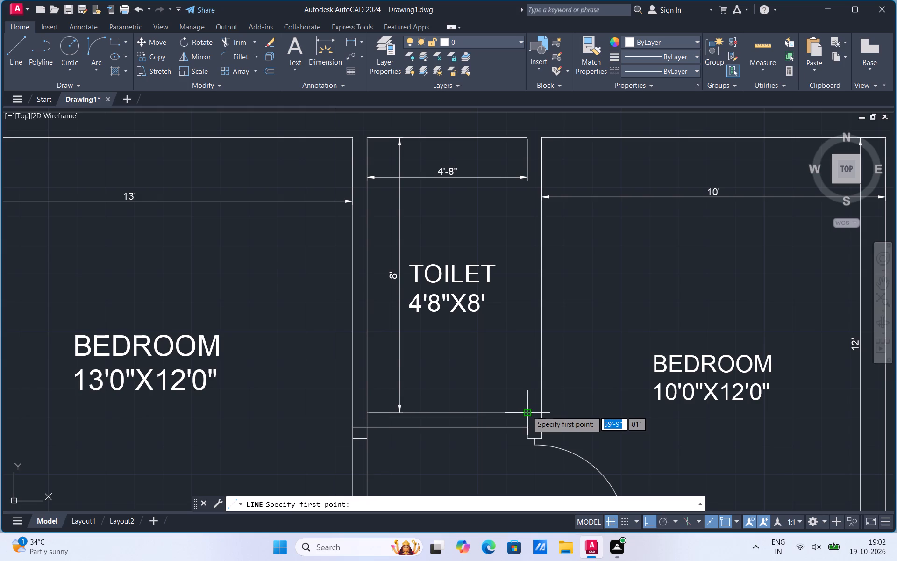
{"action": "left_click", "coordinate": [527, 411]}
{"action": "left_click", "coordinate": [526, 136]}
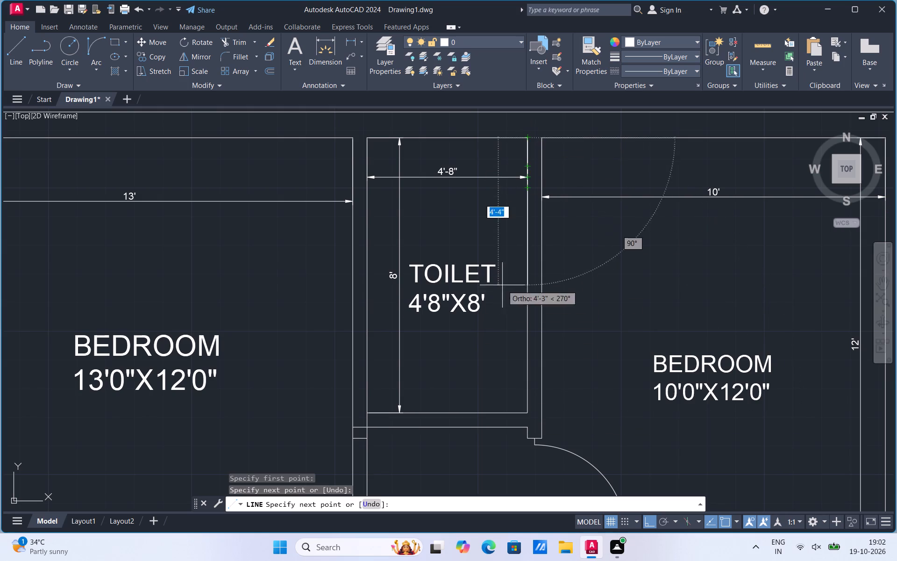
{"action": "key", "text": "Escape"}
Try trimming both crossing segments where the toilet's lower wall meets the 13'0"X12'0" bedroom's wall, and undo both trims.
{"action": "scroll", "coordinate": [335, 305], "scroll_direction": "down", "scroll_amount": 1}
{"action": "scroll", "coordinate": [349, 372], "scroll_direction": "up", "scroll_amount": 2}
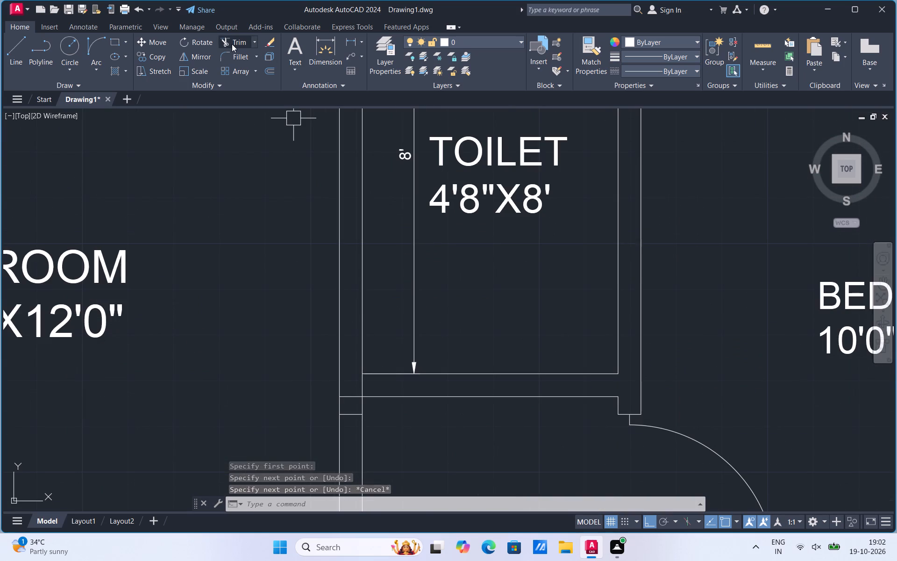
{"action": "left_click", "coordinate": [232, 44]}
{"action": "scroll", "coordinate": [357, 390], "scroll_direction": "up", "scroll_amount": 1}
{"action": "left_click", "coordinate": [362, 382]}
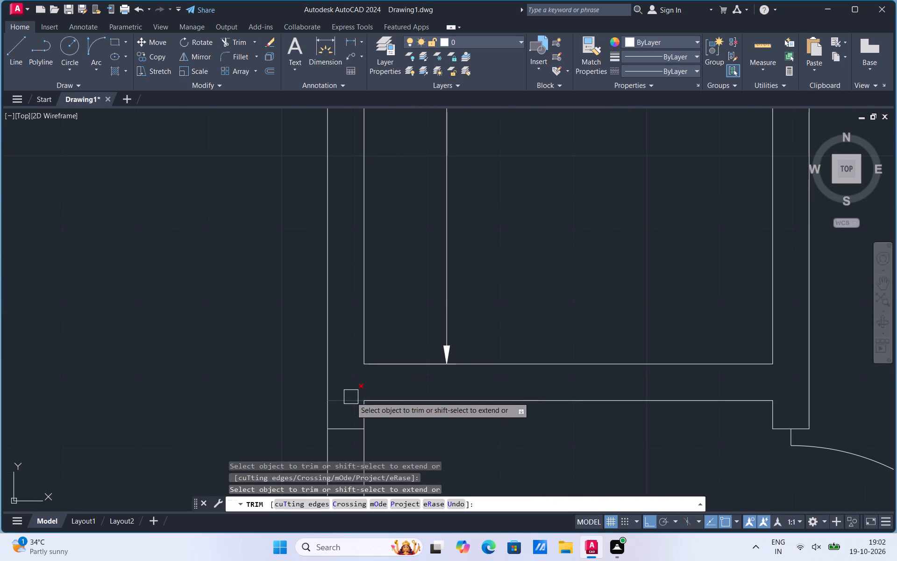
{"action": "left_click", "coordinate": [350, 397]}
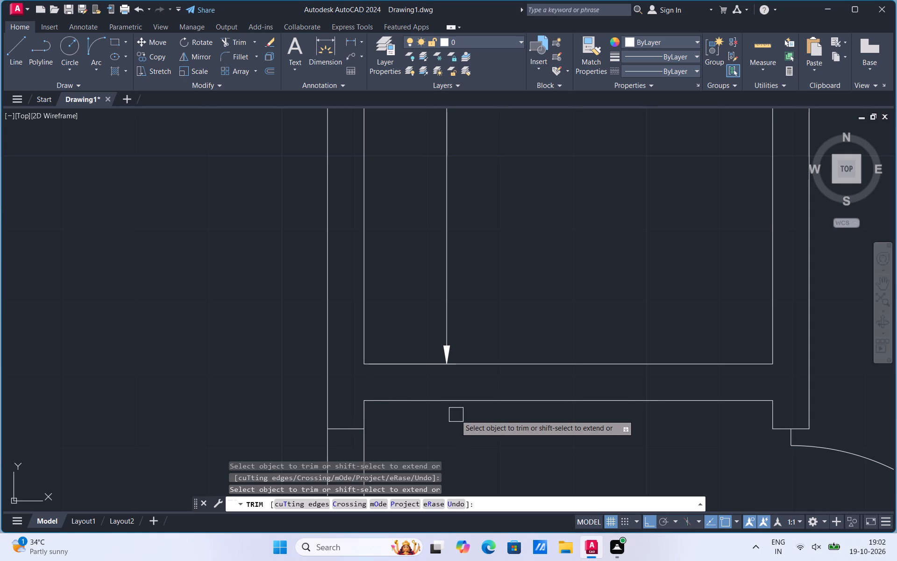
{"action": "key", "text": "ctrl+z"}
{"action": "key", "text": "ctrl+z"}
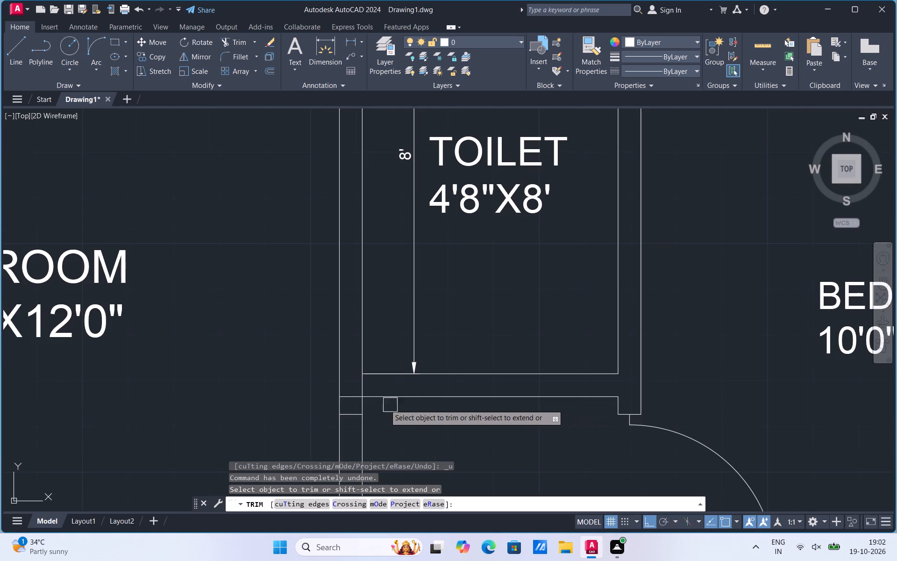
Trim the toilet's lower wall line where it crosses the 13'0"X12'0" bedroom's partition.
{"action": "left_click", "coordinate": [349, 398]}
{"action": "scroll", "coordinate": [393, 364], "scroll_direction": "down", "scroll_amount": 3}
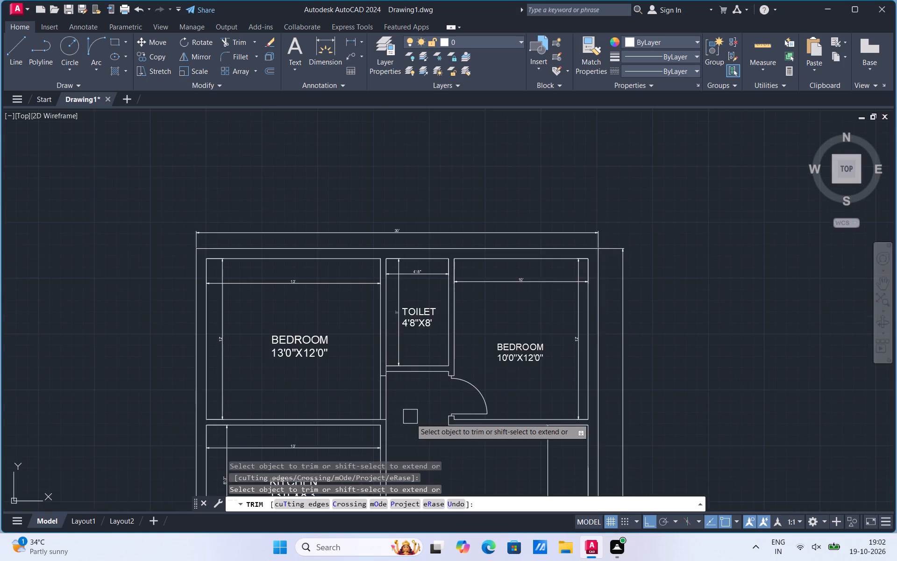
{"action": "scroll", "coordinate": [413, 425], "scroll_direction": "up", "scroll_amount": 1}
{"action": "key", "text": "Escape"}
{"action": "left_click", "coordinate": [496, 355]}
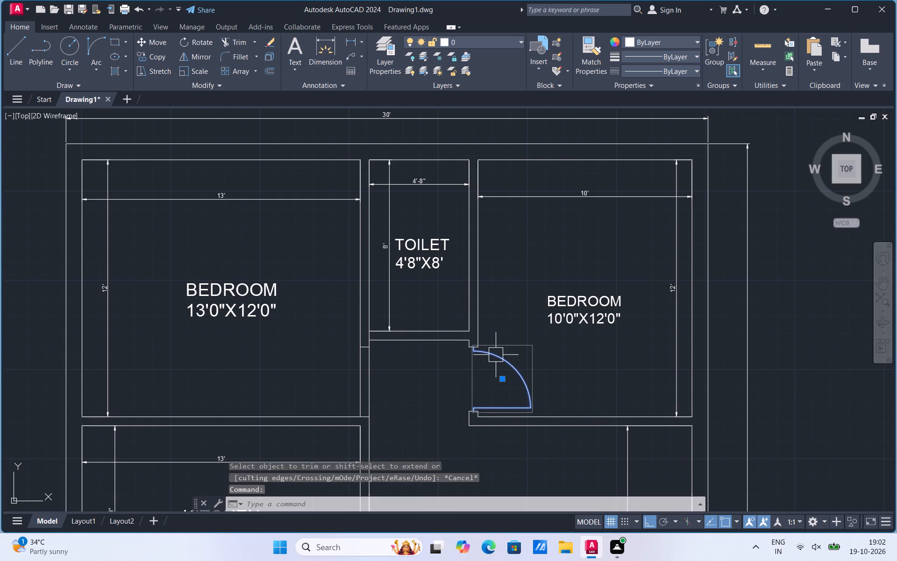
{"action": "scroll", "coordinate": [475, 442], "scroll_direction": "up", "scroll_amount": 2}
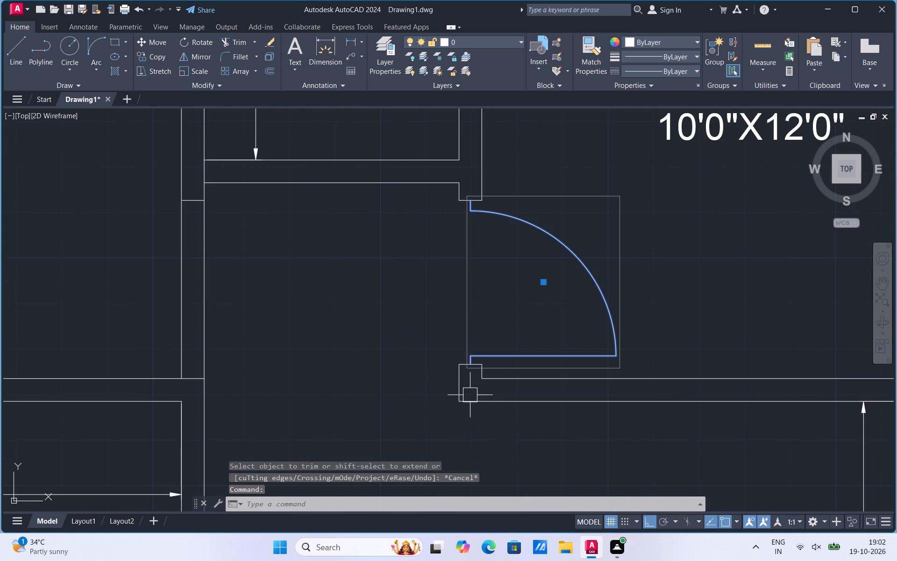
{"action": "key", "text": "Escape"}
Copy the lower jamb line 5'-1" straight across the passage into the 13'0"X12'0" bedroom's wall.
{"action": "scroll", "coordinate": [468, 370], "scroll_direction": "up", "scroll_amount": 1}
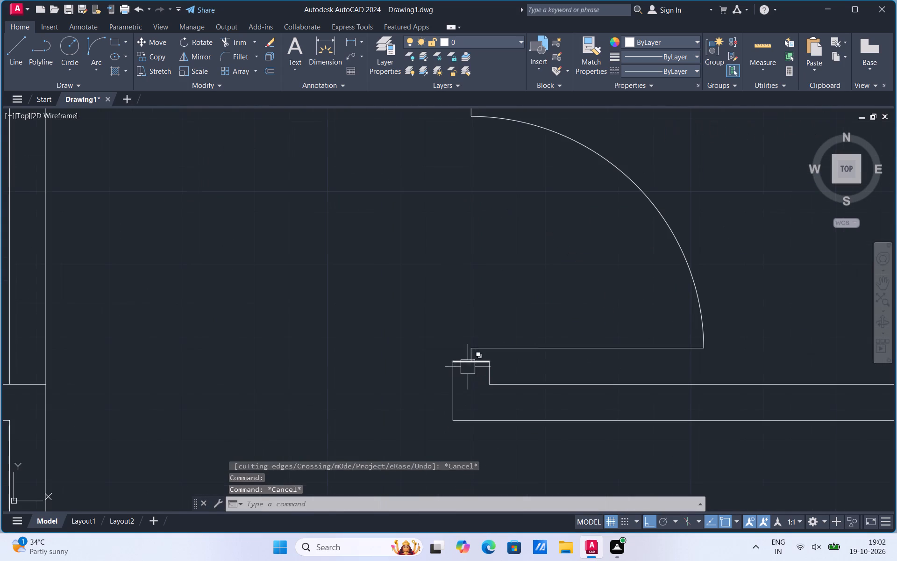
{"action": "left_click", "coordinate": [464, 364]}
{"action": "right_click", "coordinate": [464, 365]}
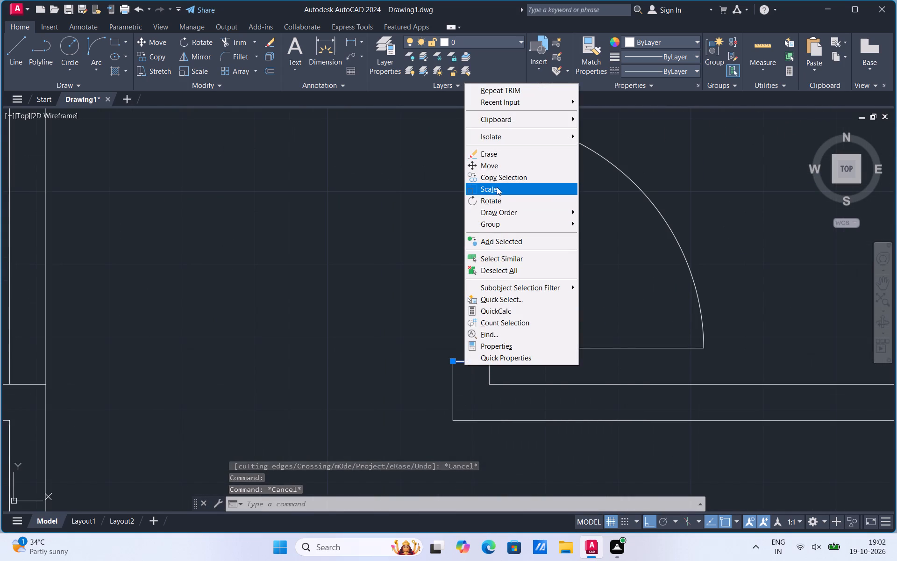
{"action": "left_click", "coordinate": [500, 180]}
{"action": "left_click", "coordinate": [491, 360]}
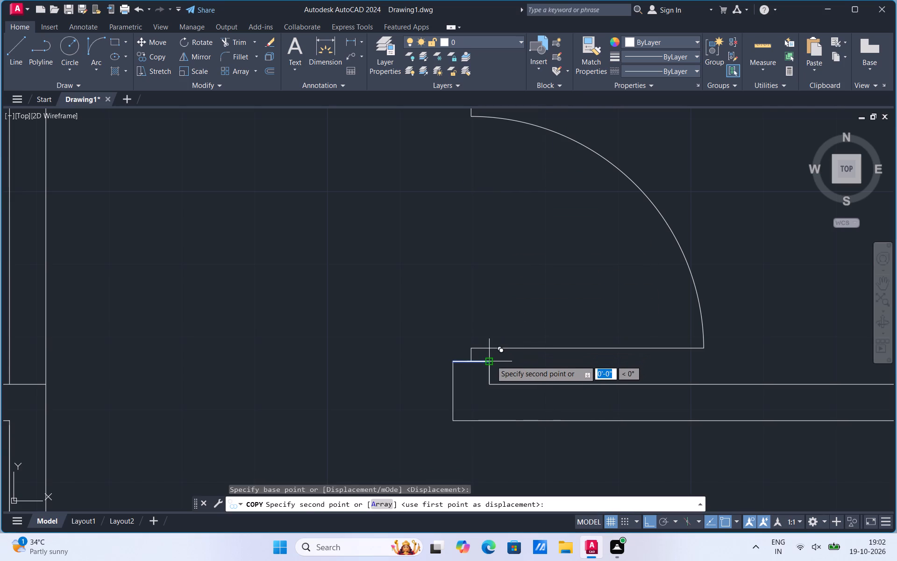
{"action": "scroll", "coordinate": [491, 360], "scroll_direction": "down", "scroll_amount": 1}
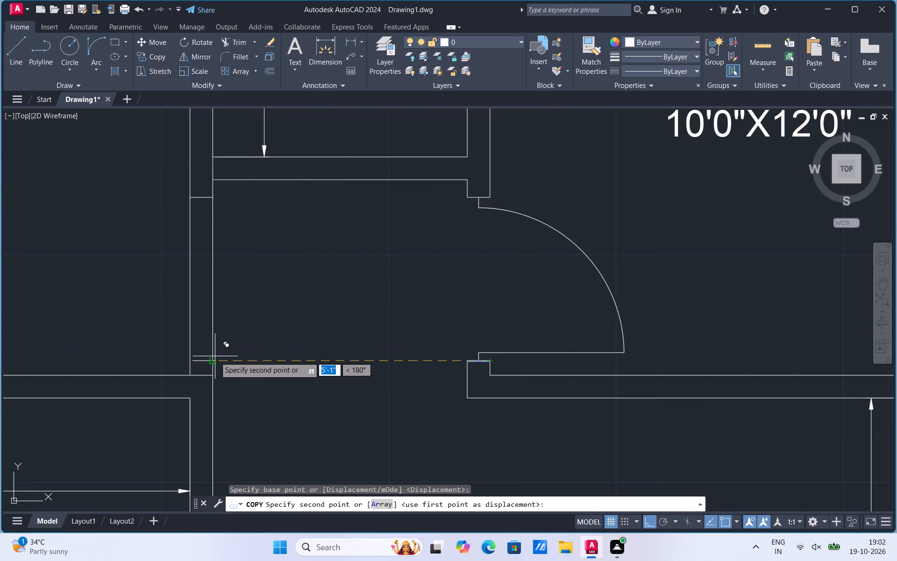
{"action": "left_click", "coordinate": [211, 360]}
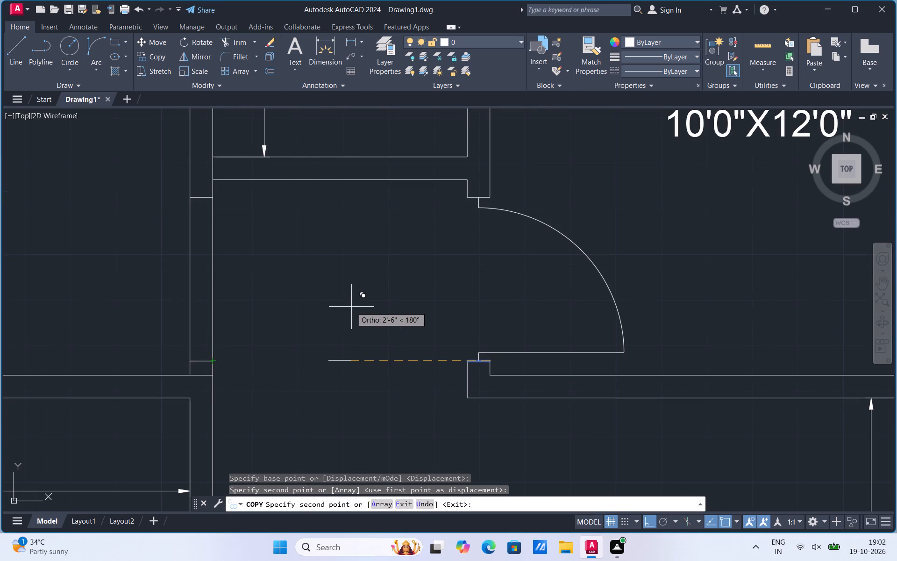
{"action": "key", "text": "Escape"}
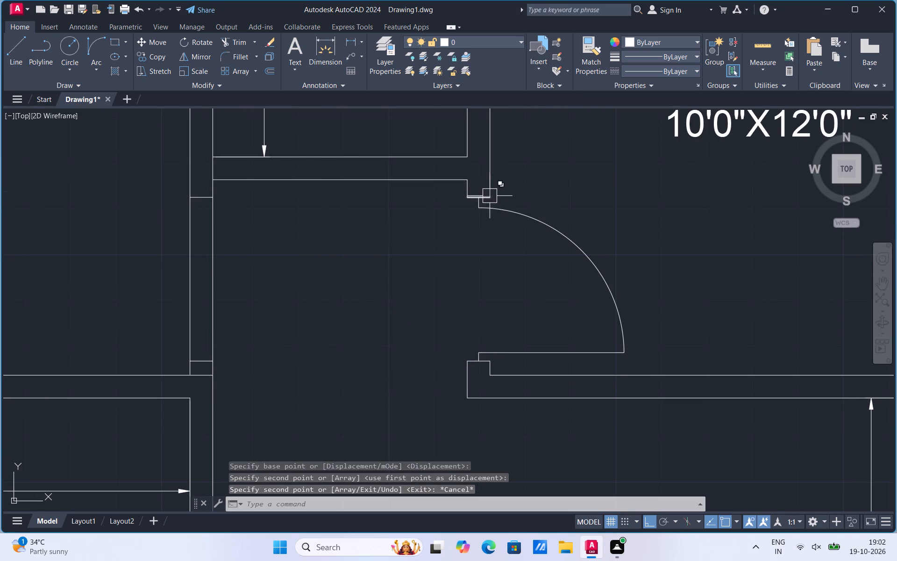
Copy the door 5'-1" across the passage by its lower stub end to the midpoint of the copied jamb line.
{"action": "left_click", "coordinate": [491, 207]}
{"action": "right_click", "coordinate": [491, 207]}
{"action": "left_click", "coordinate": [519, 302]}
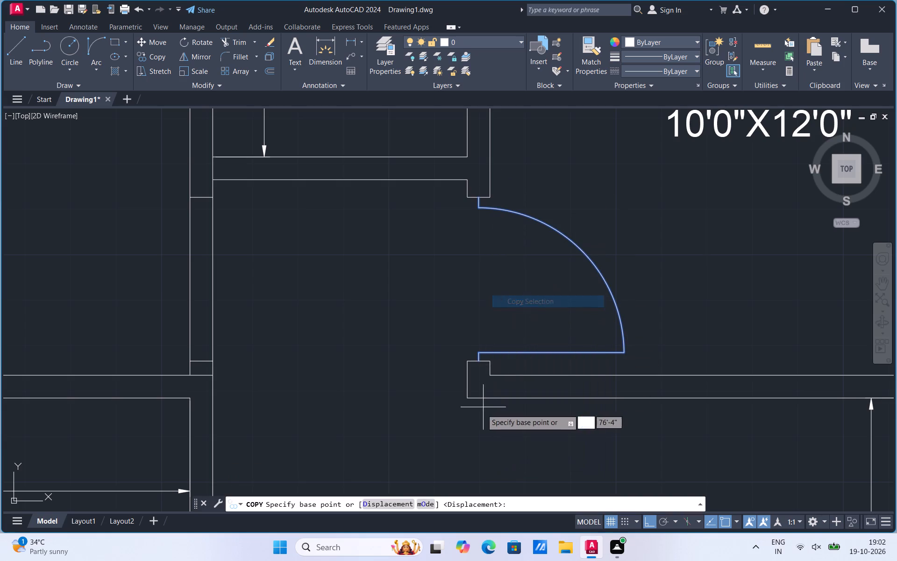
{"action": "left_click", "coordinate": [480, 361]}
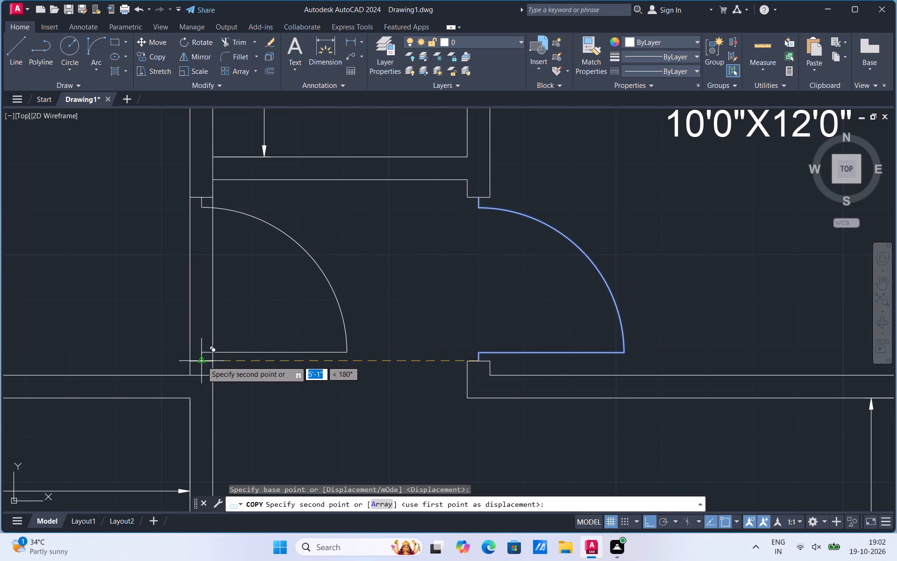
{"action": "left_click", "coordinate": [202, 362]}
{"action": "key", "text": "Escape"}
Mirror the copied door about the vertical line through its stub ends into the 13'0"X12'0" bedroom, erasing the source.
{"action": "left_click", "coordinate": [287, 237]}
{"action": "key", "text": "m"}
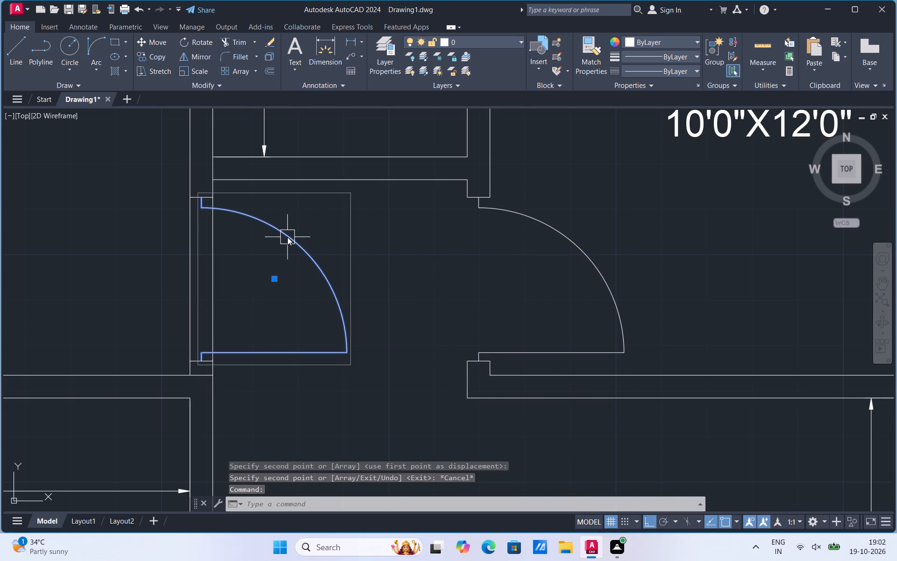
{"action": "key", "text": "i"}
{"action": "left_click", "coordinate": [340, 259]}
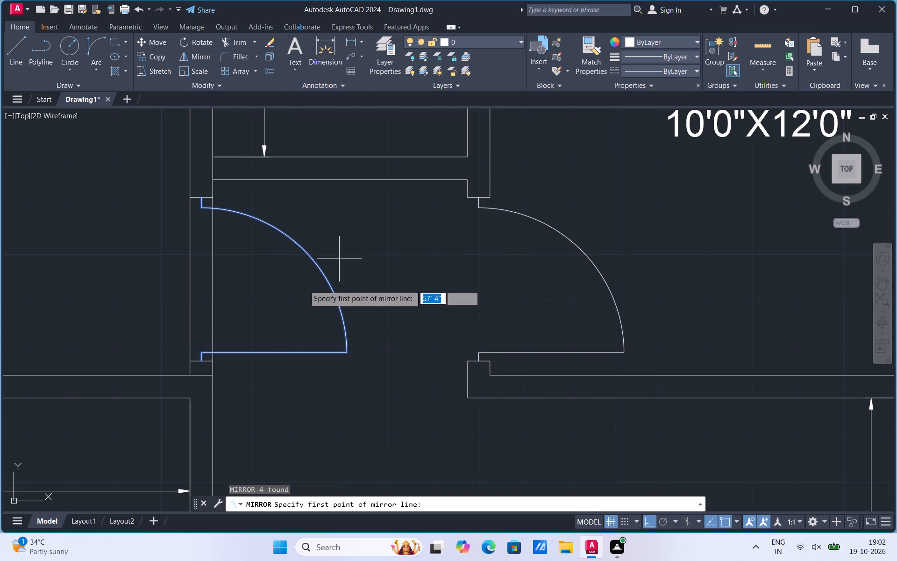
{"action": "left_click", "coordinate": [199, 360]}
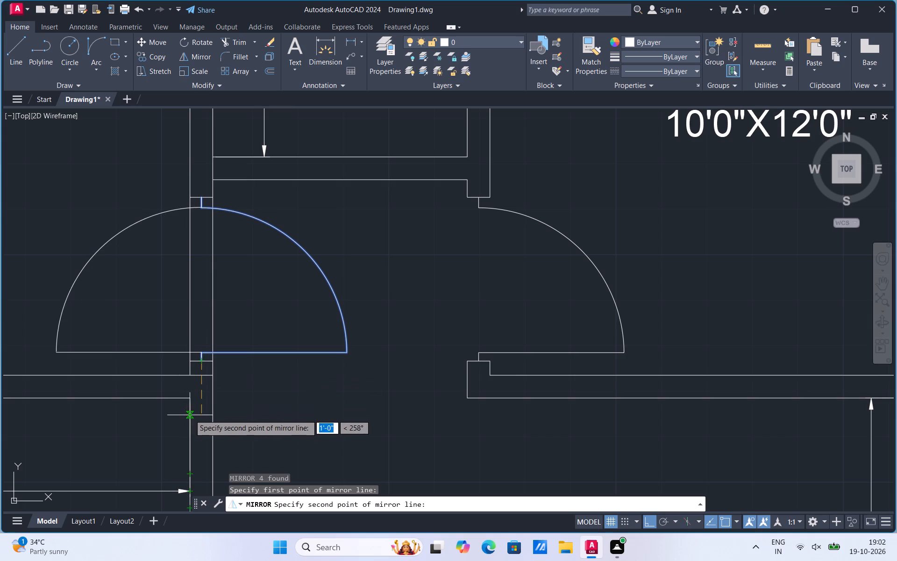
{"action": "left_click", "coordinate": [196, 368]}
{"action": "left_click_drag", "start_coordinate": [208, 397], "coordinate": [196, 368]}
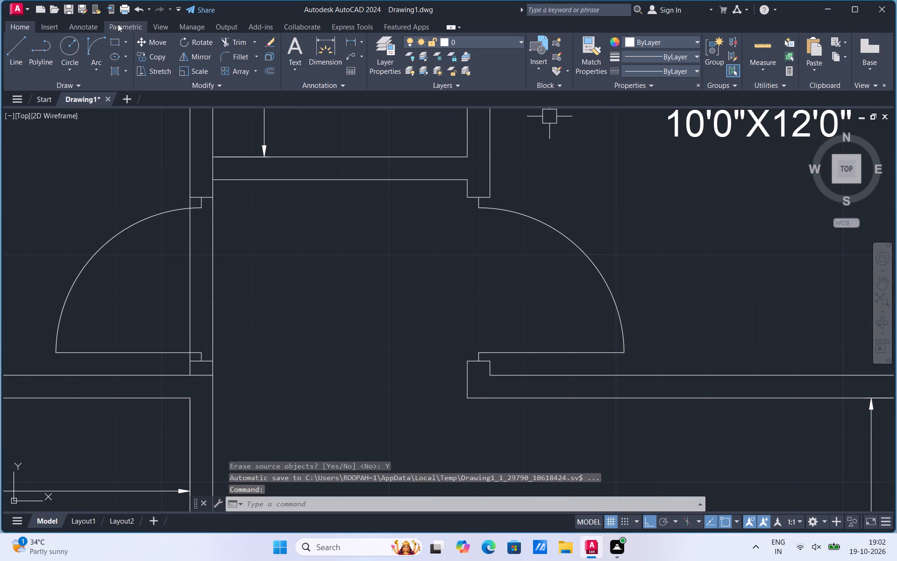
Trim the 13'0"X12'0" bedroom's wall lines out of the door opening and clean up the wall junction below it.
{"action": "left_click", "coordinate": [246, 43]}
{"action": "left_click_drag", "start_coordinate": [162, 251], "coordinate": [239, 265]}
{"action": "scroll", "coordinate": [176, 199], "scroll_direction": "up", "scroll_amount": 2}
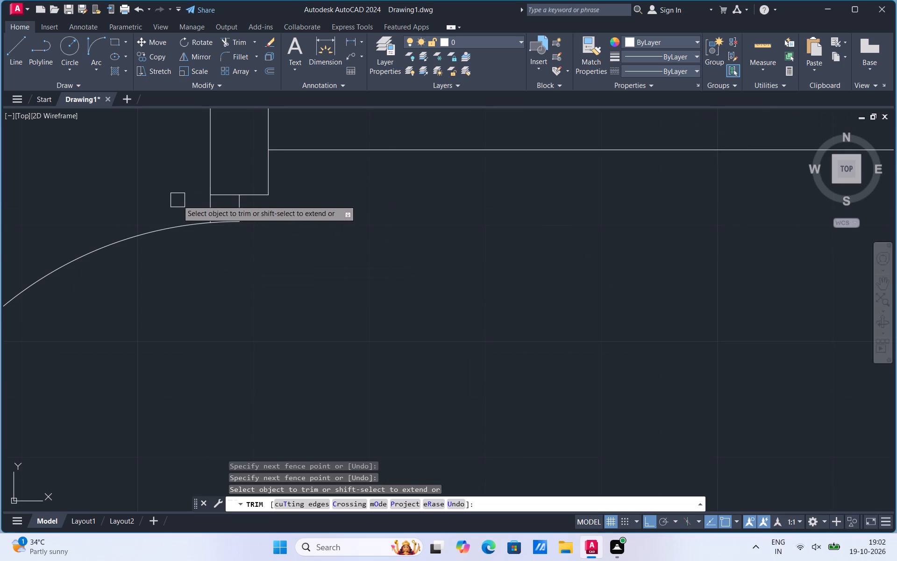
{"action": "left_click", "coordinate": [205, 209]}
{"action": "scroll", "coordinate": [270, 165], "scroll_direction": "down", "scroll_amount": 2}
{"action": "scroll", "coordinate": [251, 338], "scroll_direction": "up", "scroll_amount": 2}
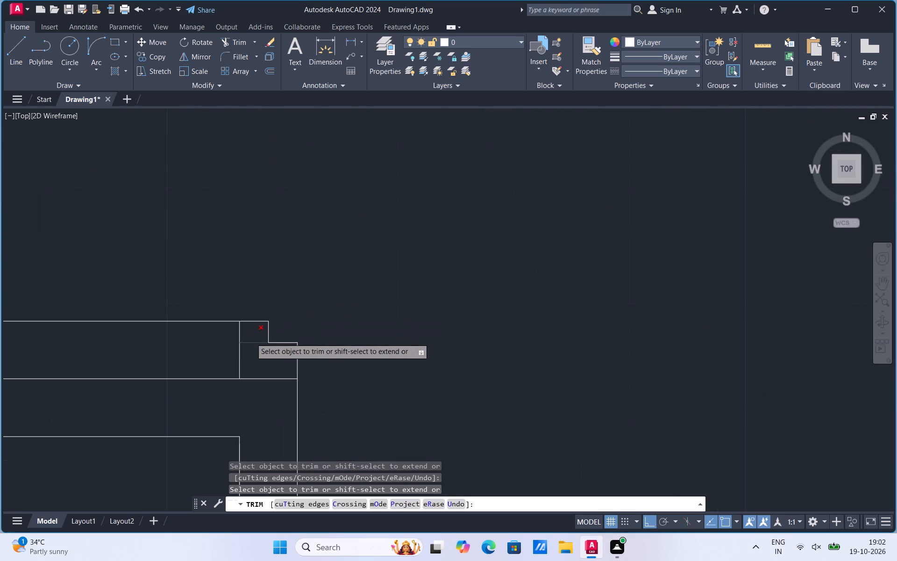
{"action": "left_click", "coordinate": [233, 334]}
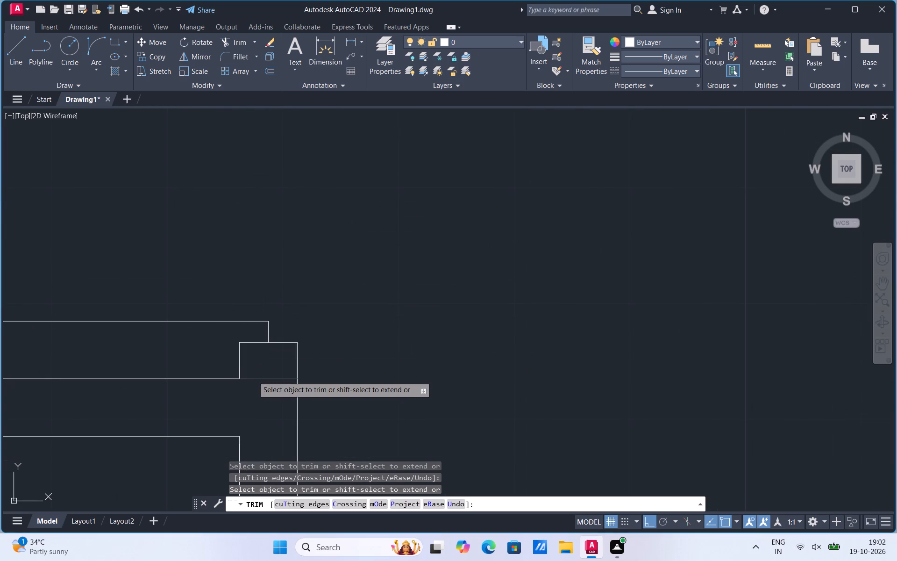
{"action": "left_click", "coordinate": [253, 376]}
{"action": "scroll", "coordinate": [311, 328], "scroll_direction": "down", "scroll_amount": 3}
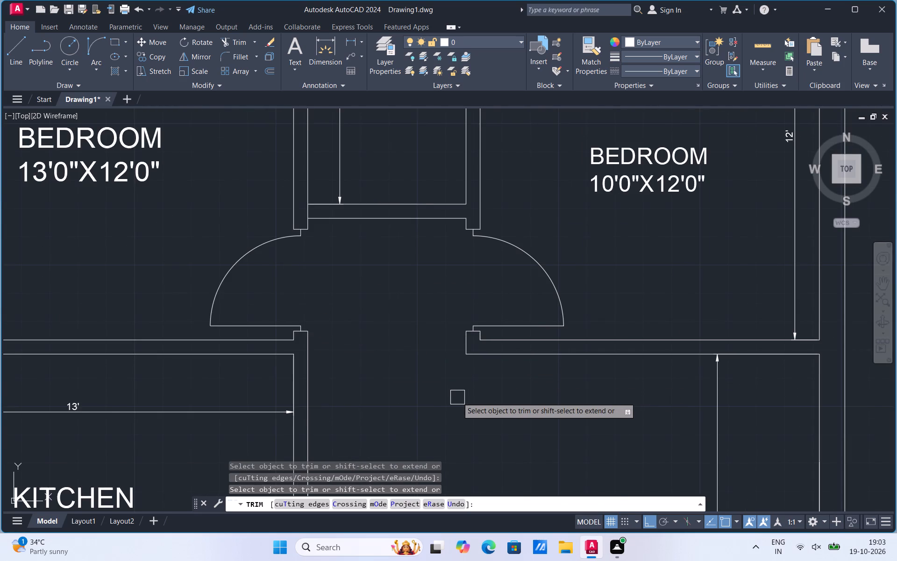
{"action": "scroll", "coordinate": [457, 397], "scroll_direction": "down", "scroll_amount": 1}
{"action": "key", "text": "Escape"}
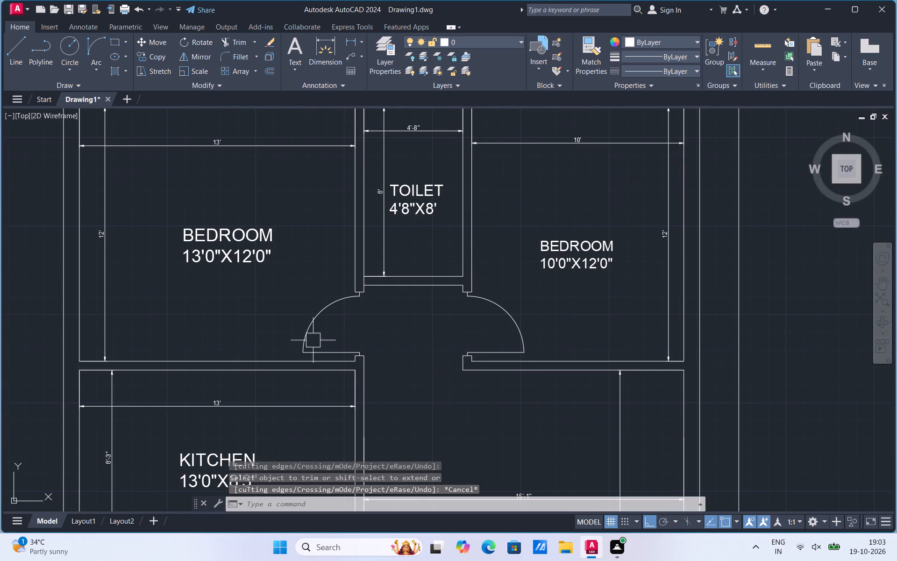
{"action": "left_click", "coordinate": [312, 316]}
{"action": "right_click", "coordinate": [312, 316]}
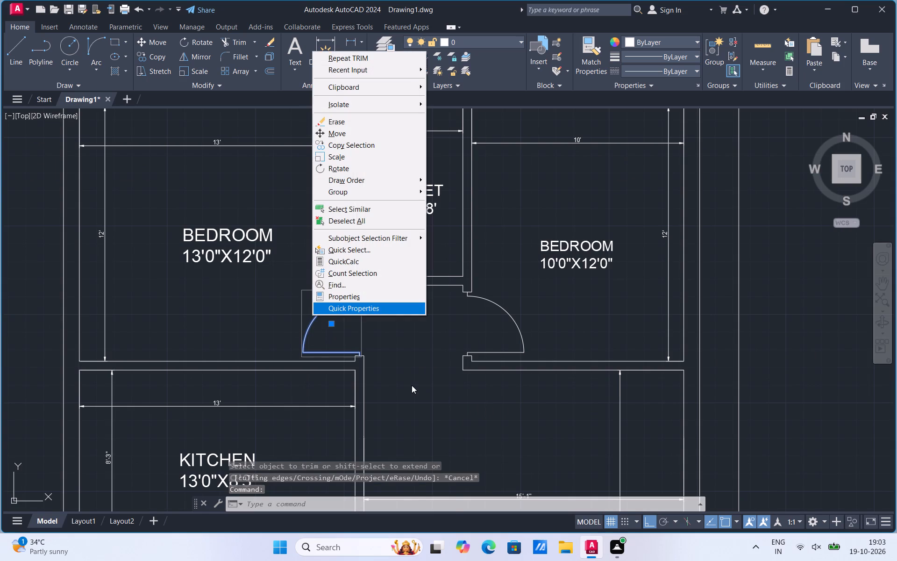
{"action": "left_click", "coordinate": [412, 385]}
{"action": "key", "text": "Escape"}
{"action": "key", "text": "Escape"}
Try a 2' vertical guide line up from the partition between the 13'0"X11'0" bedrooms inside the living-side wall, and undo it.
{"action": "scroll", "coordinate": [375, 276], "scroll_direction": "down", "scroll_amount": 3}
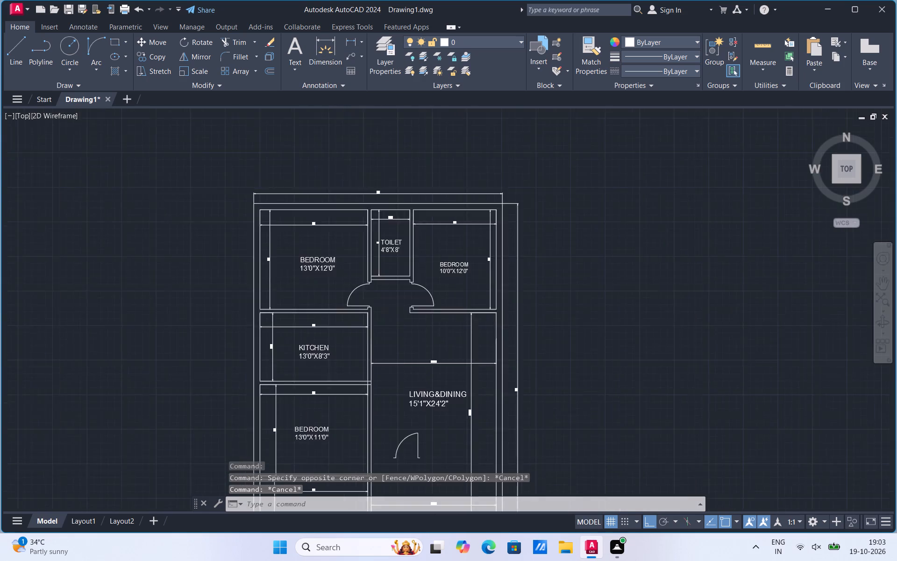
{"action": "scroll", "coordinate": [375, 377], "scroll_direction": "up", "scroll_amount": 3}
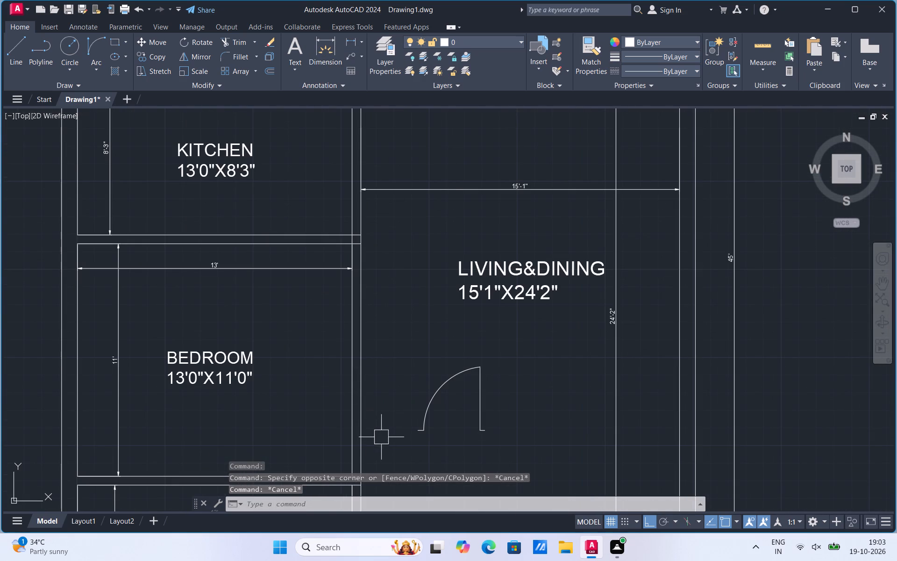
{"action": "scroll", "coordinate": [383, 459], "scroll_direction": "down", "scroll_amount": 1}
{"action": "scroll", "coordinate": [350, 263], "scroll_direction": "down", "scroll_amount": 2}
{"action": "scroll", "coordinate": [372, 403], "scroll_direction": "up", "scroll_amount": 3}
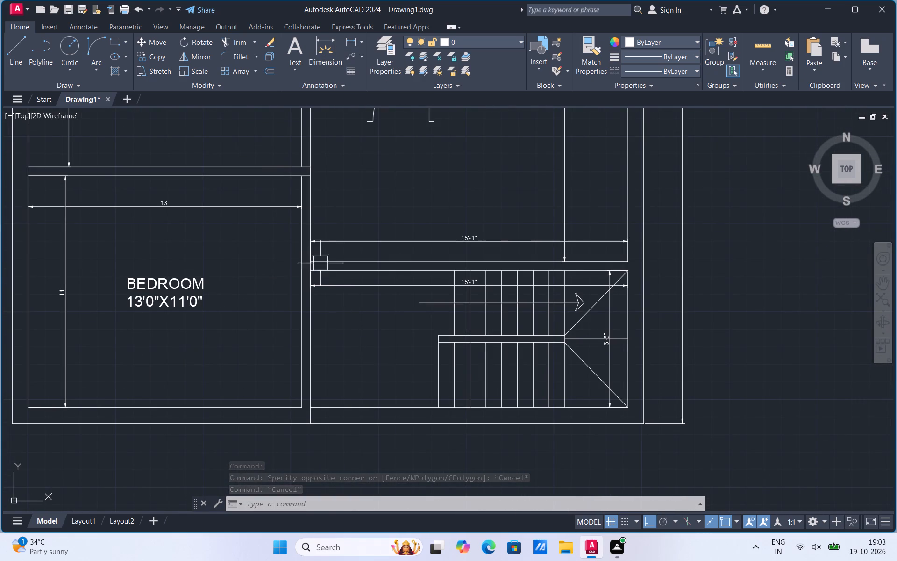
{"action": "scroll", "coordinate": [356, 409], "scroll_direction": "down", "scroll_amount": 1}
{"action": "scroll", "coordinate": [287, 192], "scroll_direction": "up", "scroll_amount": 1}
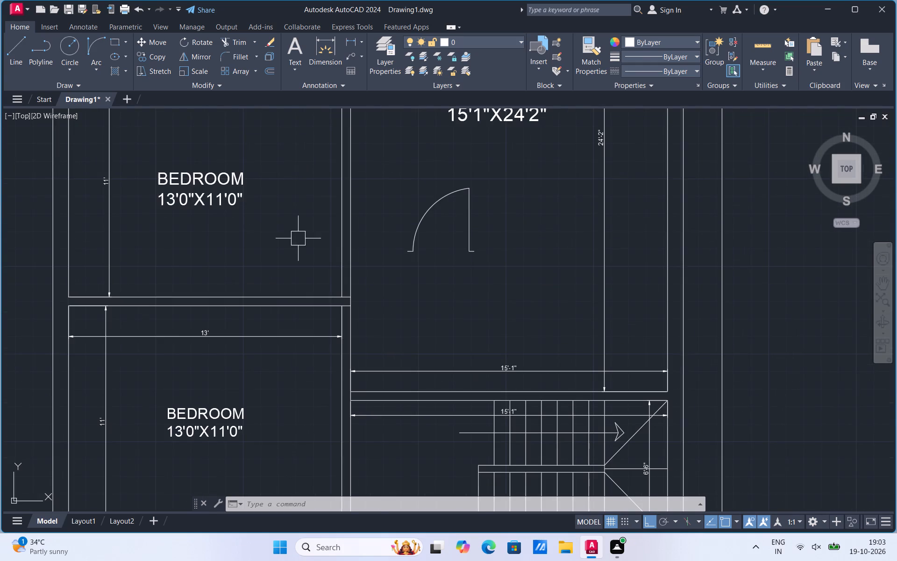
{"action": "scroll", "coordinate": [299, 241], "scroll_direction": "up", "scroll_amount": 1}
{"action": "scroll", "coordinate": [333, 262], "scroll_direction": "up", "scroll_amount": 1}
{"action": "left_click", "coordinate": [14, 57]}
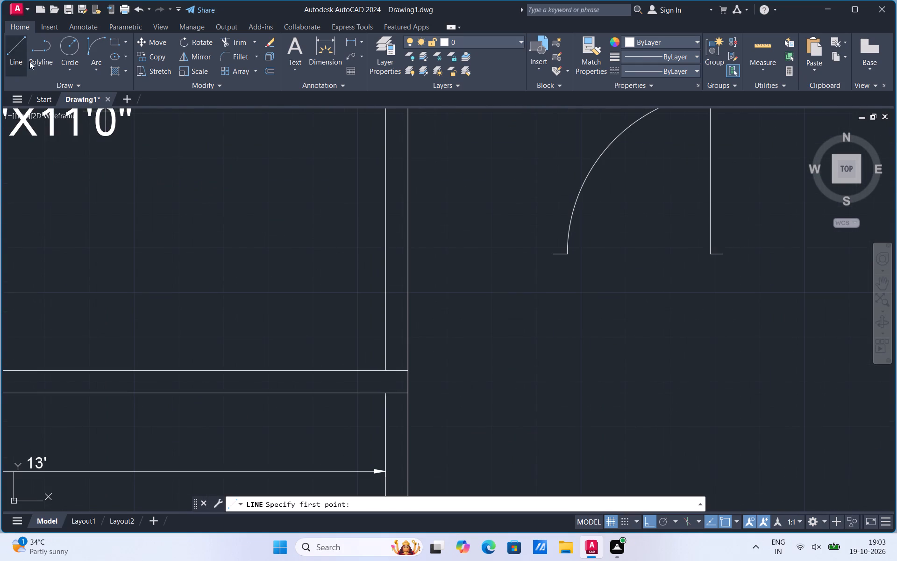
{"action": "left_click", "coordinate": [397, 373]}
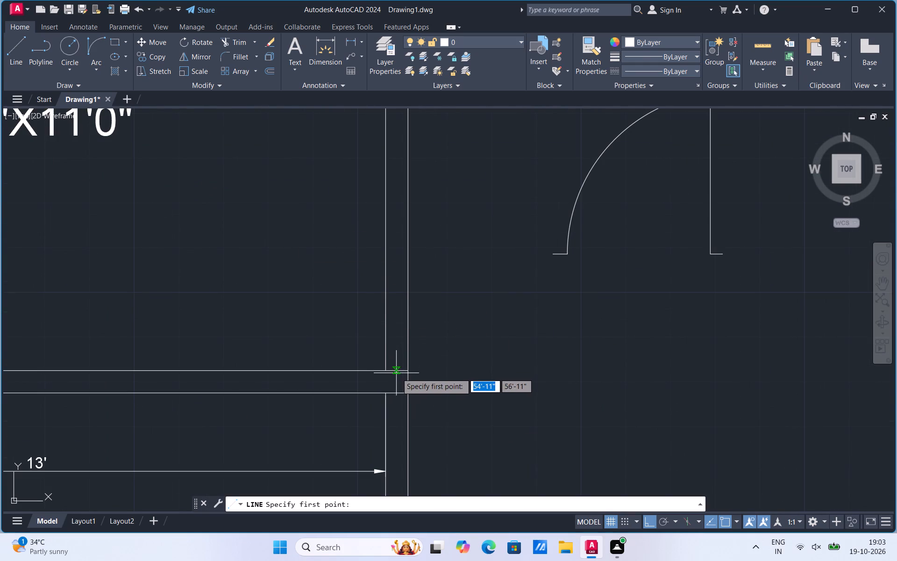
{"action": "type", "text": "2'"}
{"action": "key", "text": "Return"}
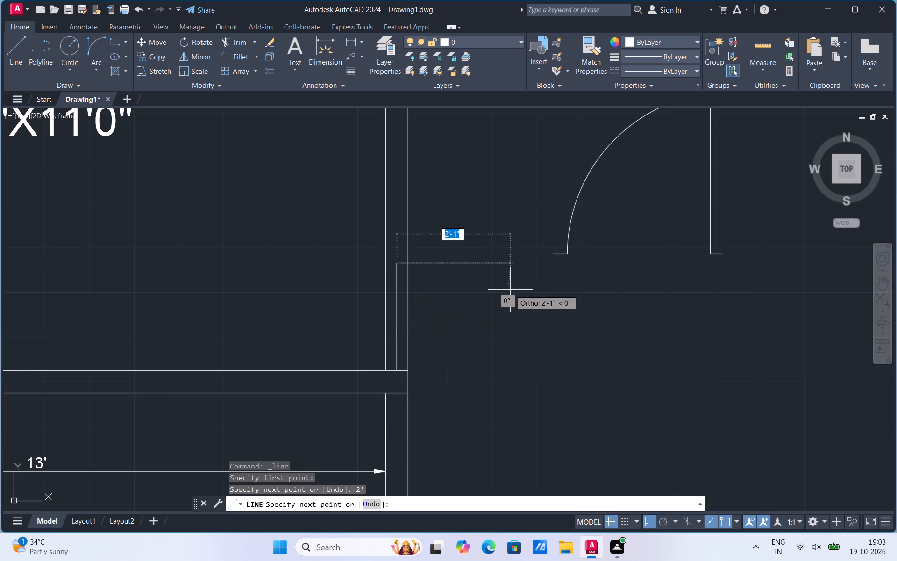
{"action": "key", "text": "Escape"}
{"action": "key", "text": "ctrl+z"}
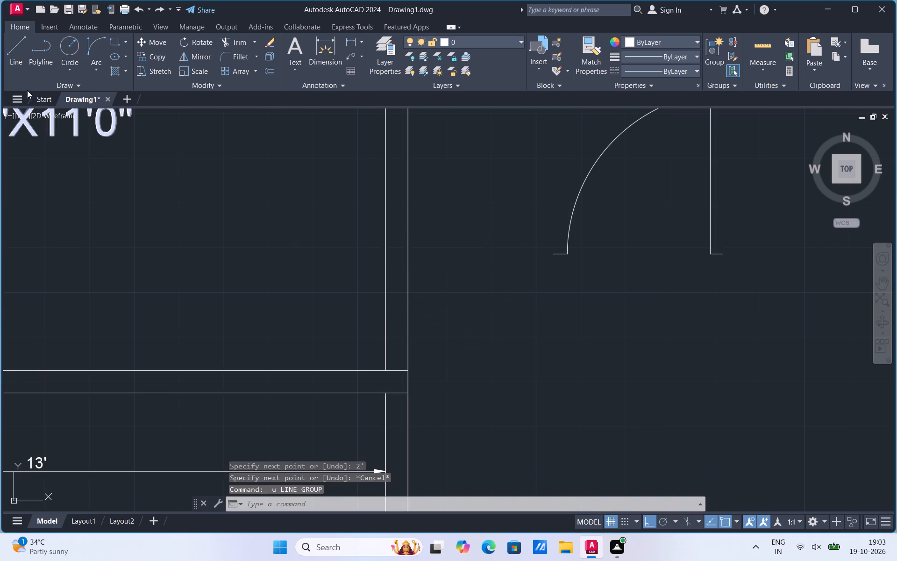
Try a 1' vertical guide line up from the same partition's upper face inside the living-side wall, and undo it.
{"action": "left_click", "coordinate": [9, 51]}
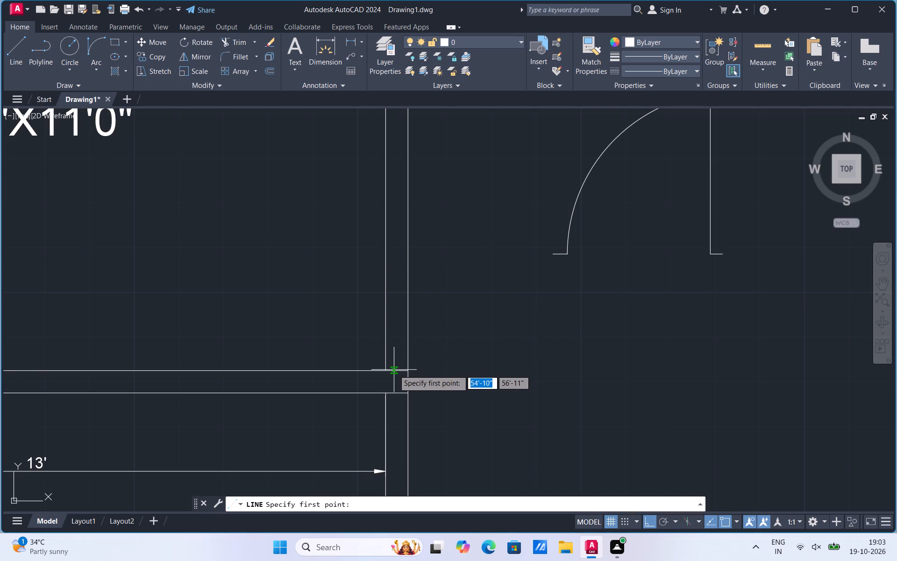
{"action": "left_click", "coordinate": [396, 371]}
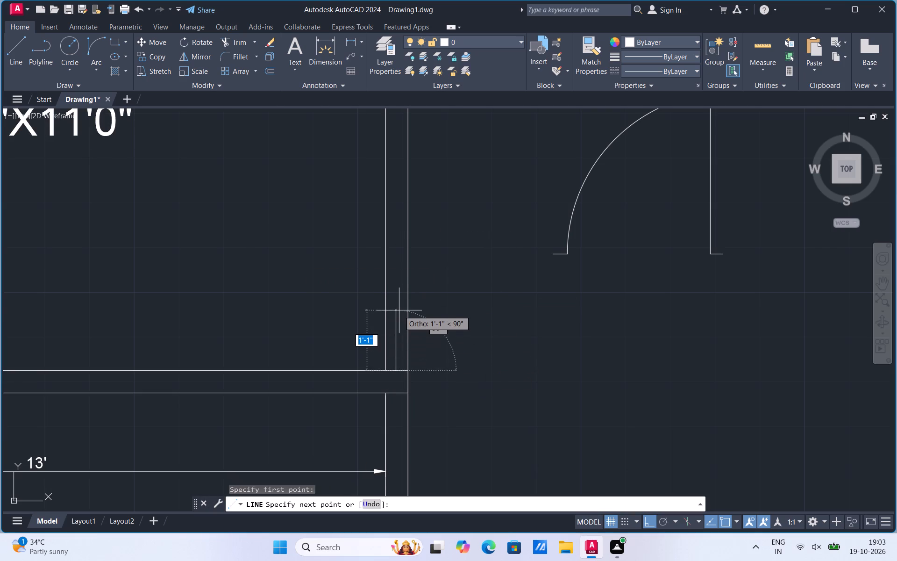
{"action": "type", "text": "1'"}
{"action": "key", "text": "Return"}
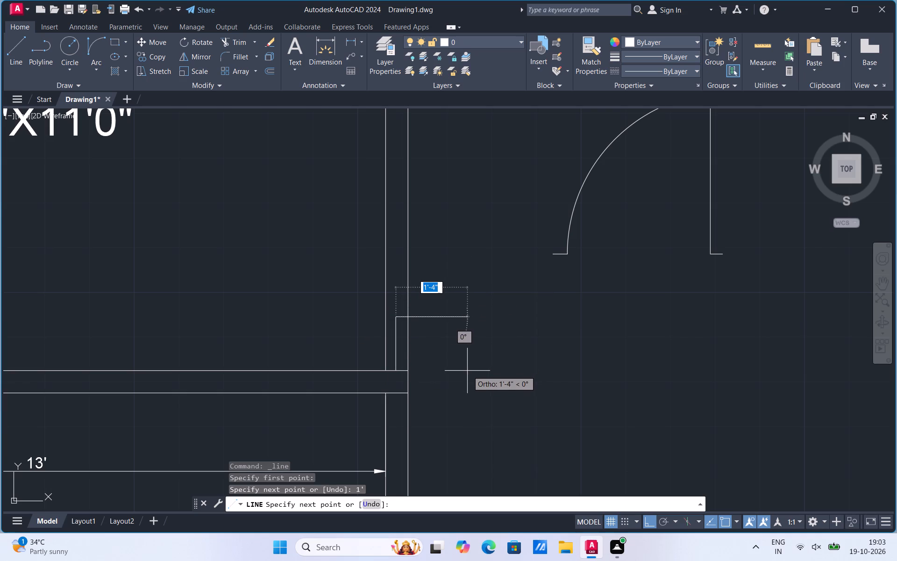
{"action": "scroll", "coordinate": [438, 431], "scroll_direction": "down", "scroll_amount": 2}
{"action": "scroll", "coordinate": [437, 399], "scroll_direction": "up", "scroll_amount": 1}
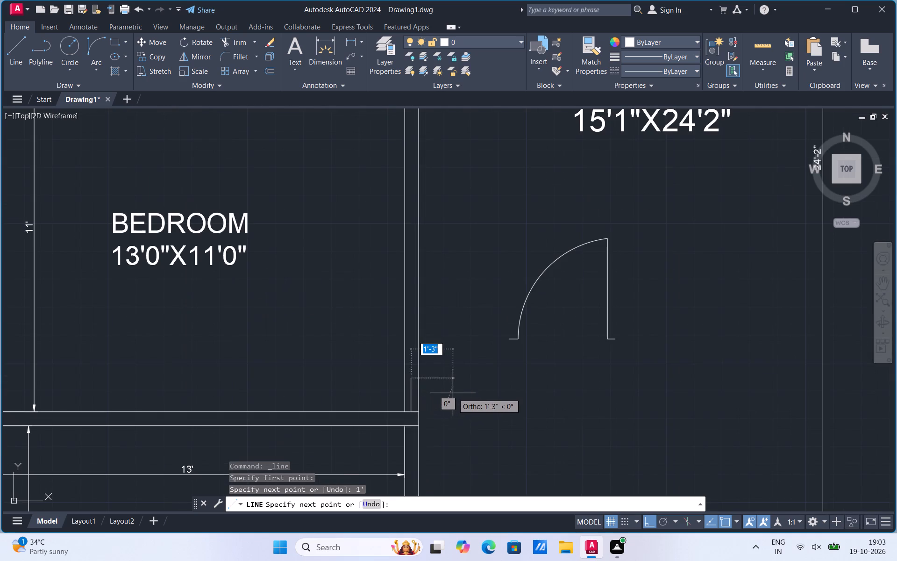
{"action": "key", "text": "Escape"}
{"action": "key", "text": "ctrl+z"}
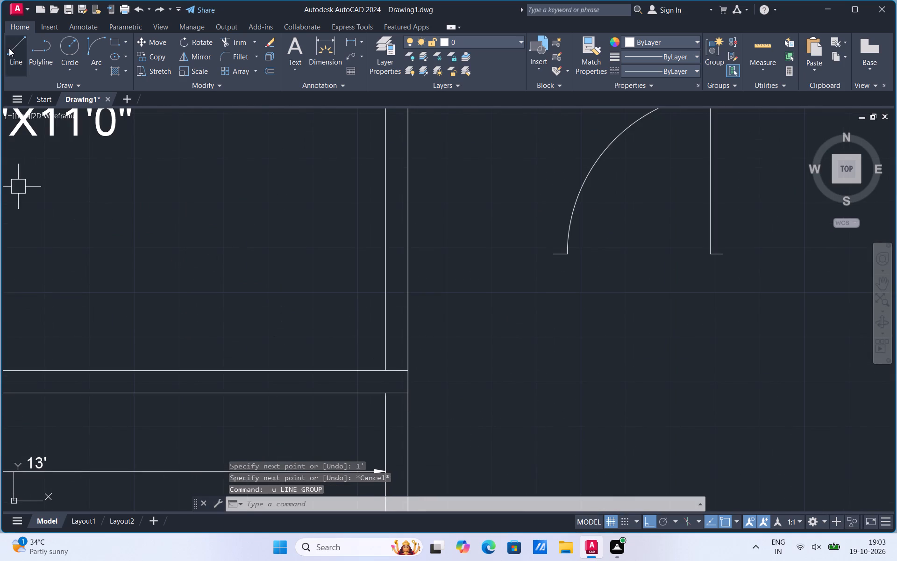
Draw a 6" vertical guide line up from the partition's upper face, inside the wall beside the living area.
{"action": "left_click", "coordinate": [10, 49]}
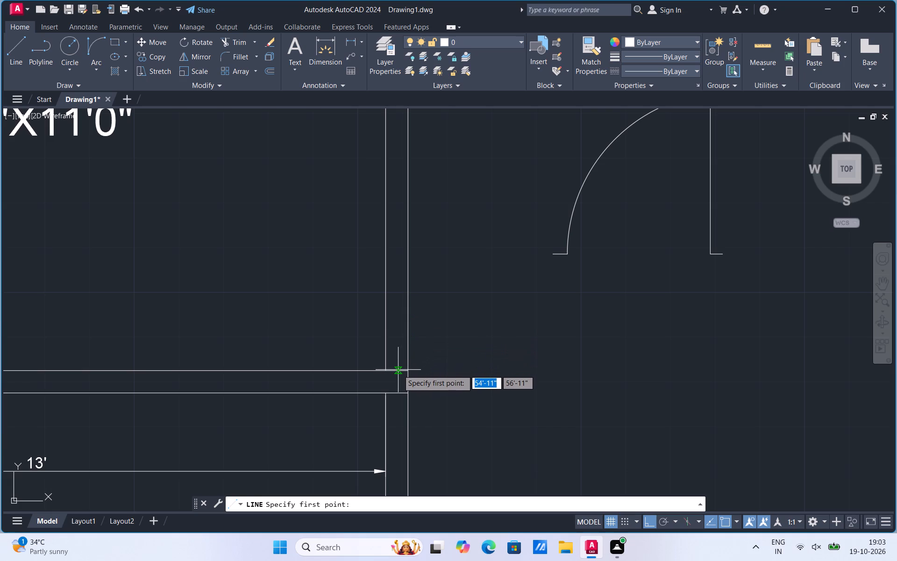
{"action": "left_click", "coordinate": [398, 370]}
{"action": "key", "text": "6"}
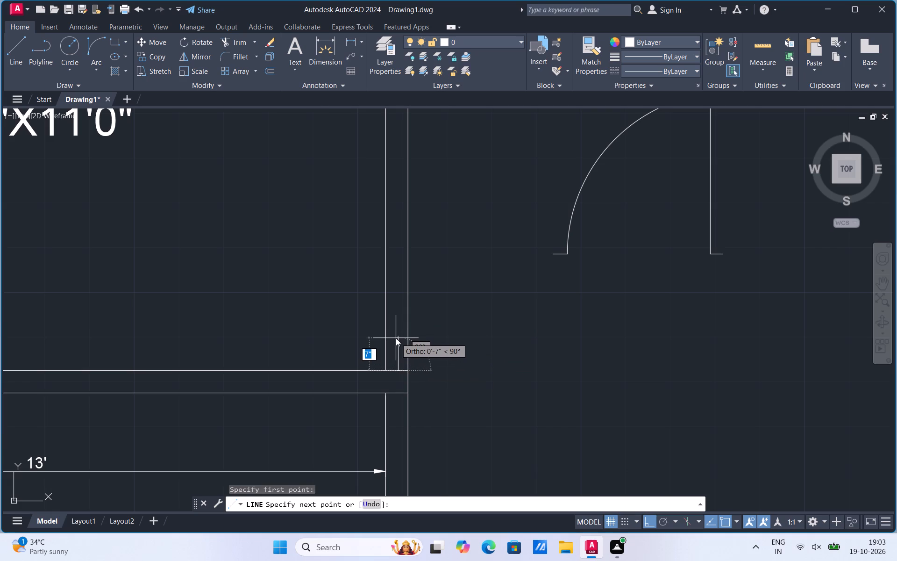
{"action": "key", "text": "Return"}
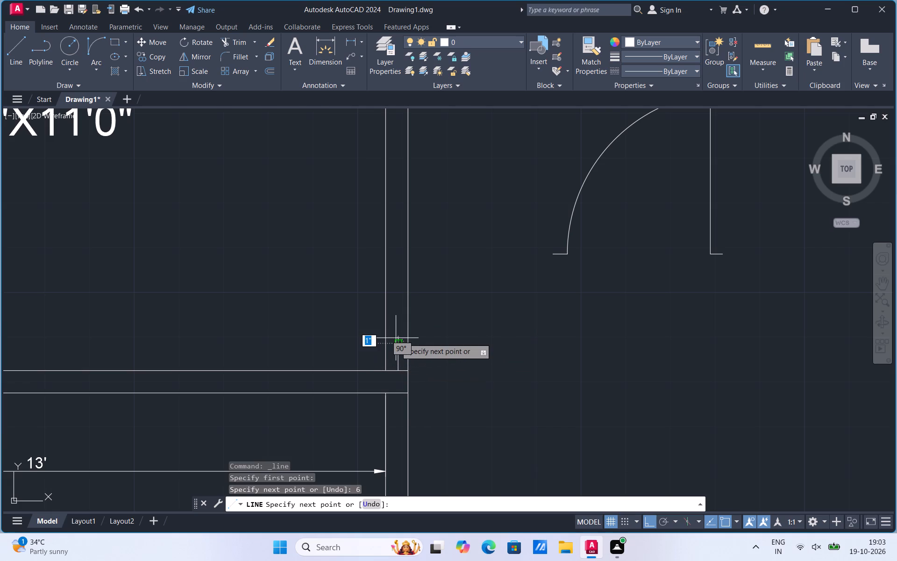
{"action": "key", "text": "Escape"}
Copy the 6" guide line by its upper end to the partition's lower face so it hangs inside the wall below.
{"action": "left_click", "coordinate": [399, 352]}
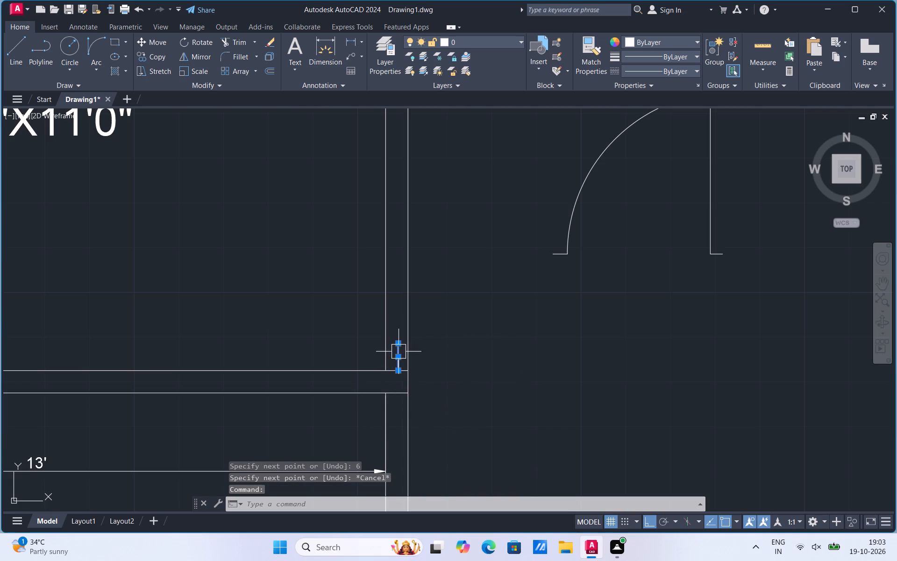
{"action": "right_click", "coordinate": [399, 352]}
{"action": "left_click", "coordinate": [427, 160]}
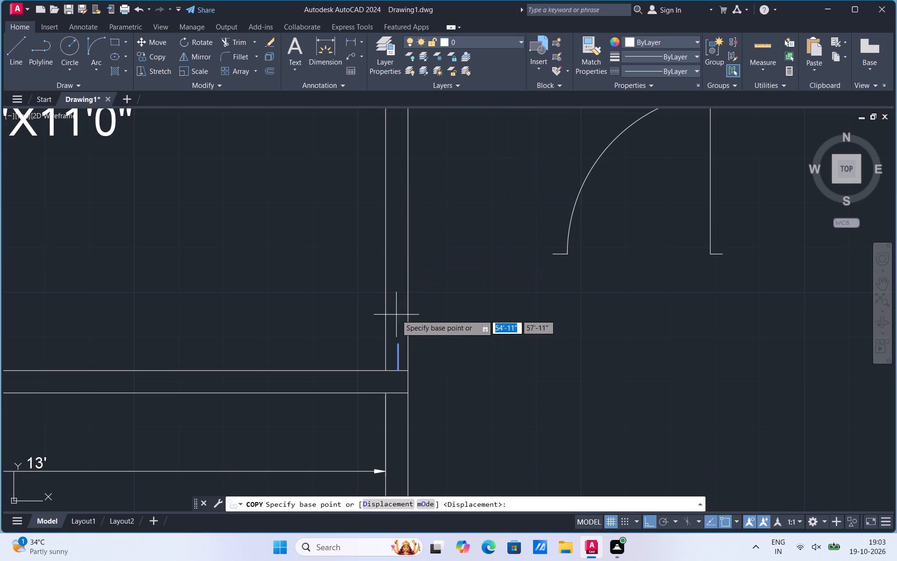
{"action": "left_click", "coordinate": [398, 345]}
{"action": "left_click", "coordinate": [397, 393]}
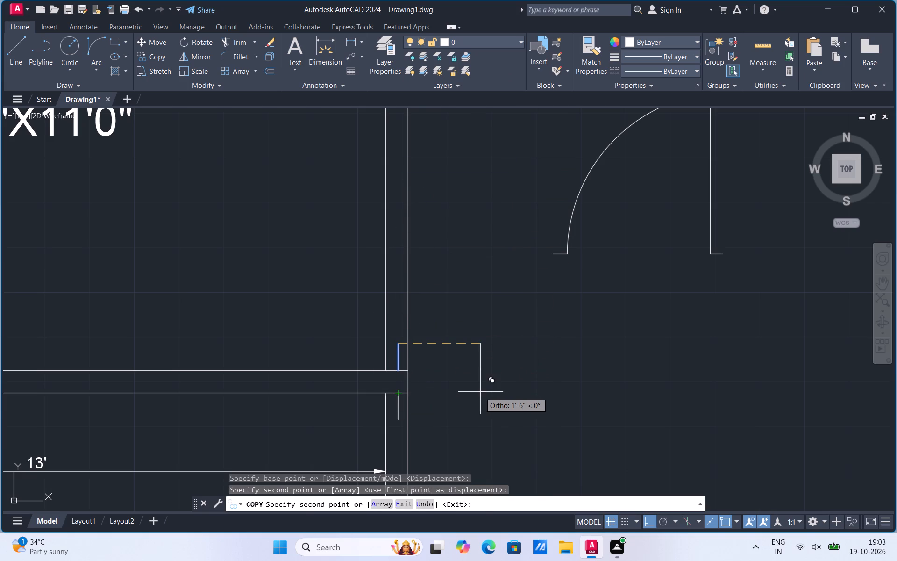
{"action": "key", "text": "Escape"}
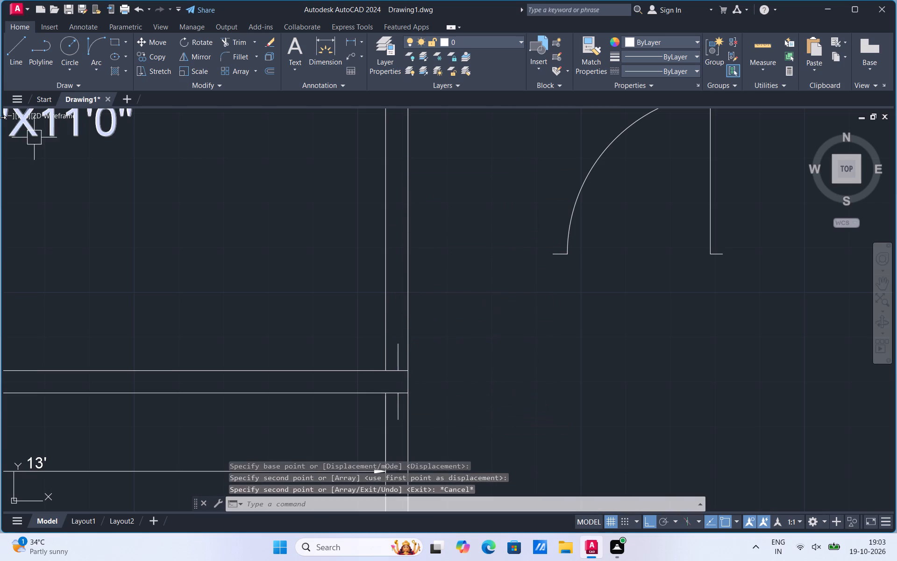
Draw a jamb line from the upper guide's top end to the wall's bedroom-side face and extend it to the living-side face.
{"action": "left_click", "coordinate": [23, 65]}
{"action": "left_click", "coordinate": [399, 343]}
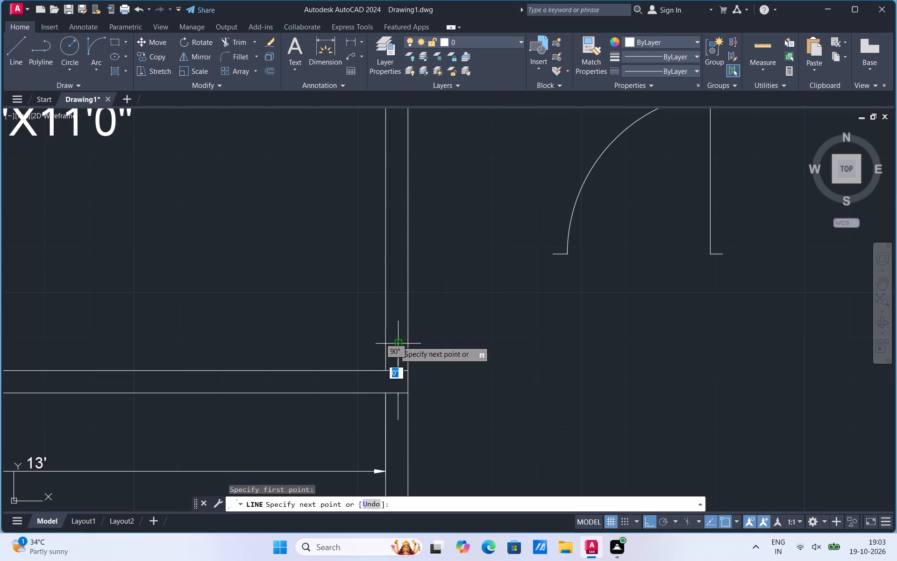
{"action": "left_click", "coordinate": [386, 343]}
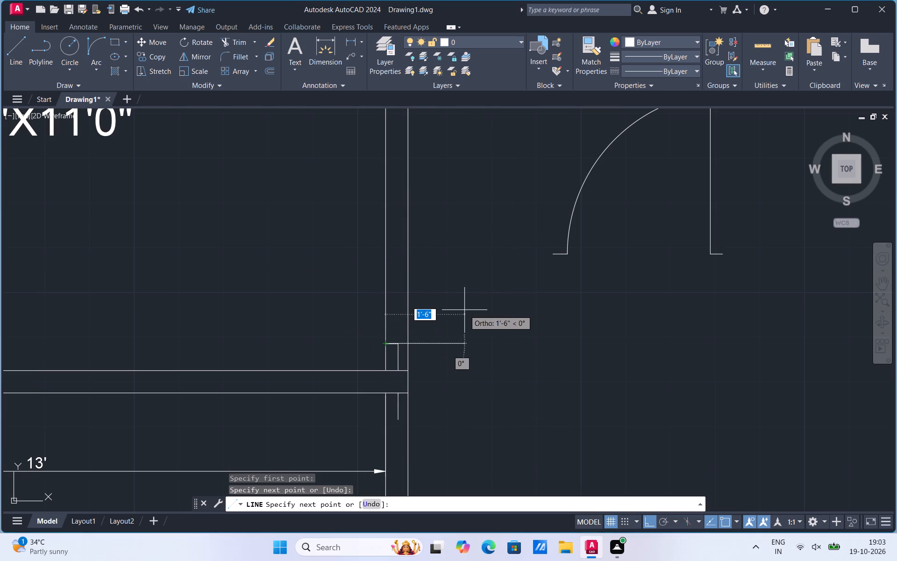
{"action": "key", "text": "Escape"}
{"action": "type", "text": "EX"}
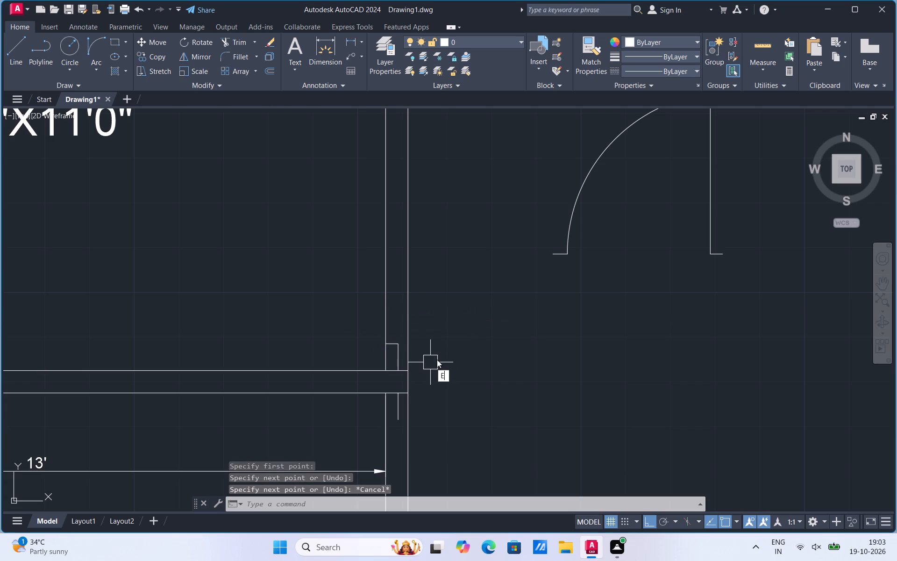
{"action": "left_click", "coordinate": [460, 389]}
{"action": "scroll", "coordinate": [397, 329], "scroll_direction": "up", "scroll_amount": 2}
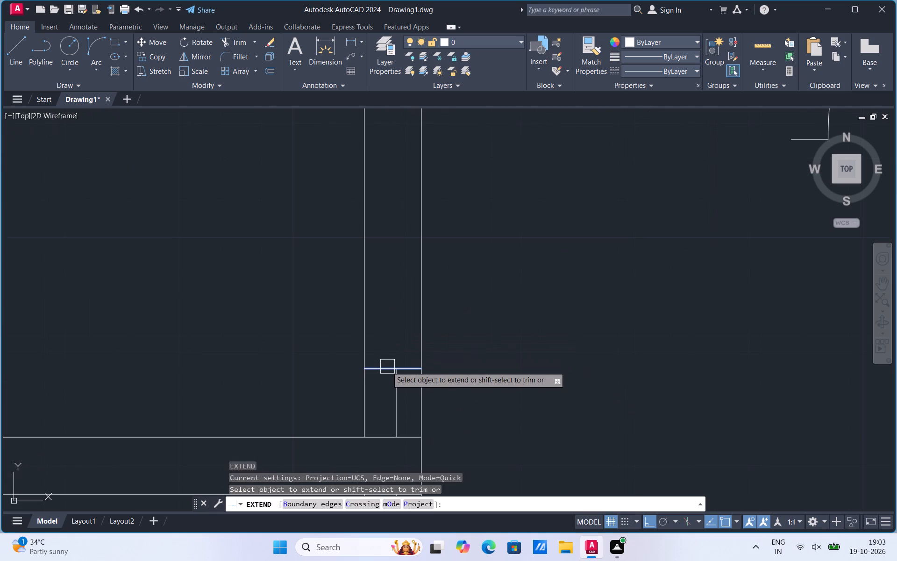
{"action": "left_click", "coordinate": [386, 366]}
{"action": "scroll", "coordinate": [389, 296], "scroll_direction": "down", "scroll_amount": 3}
{"action": "scroll", "coordinate": [395, 321], "scroll_direction": "up", "scroll_amount": 2}
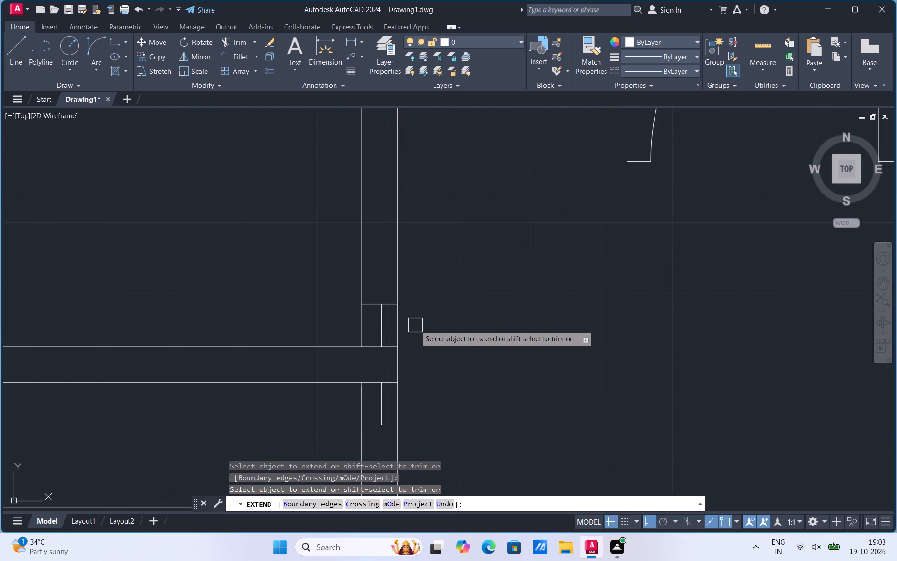
Copy the jamb line from the upper guide's top end to the lower end of the guide below the partition.
{"action": "key", "text": "Escape"}
{"action": "scroll", "coordinate": [392, 323], "scroll_direction": "up", "scroll_amount": 2}
{"action": "left_click", "coordinate": [384, 281]}
{"action": "right_click", "coordinate": [384, 281]}
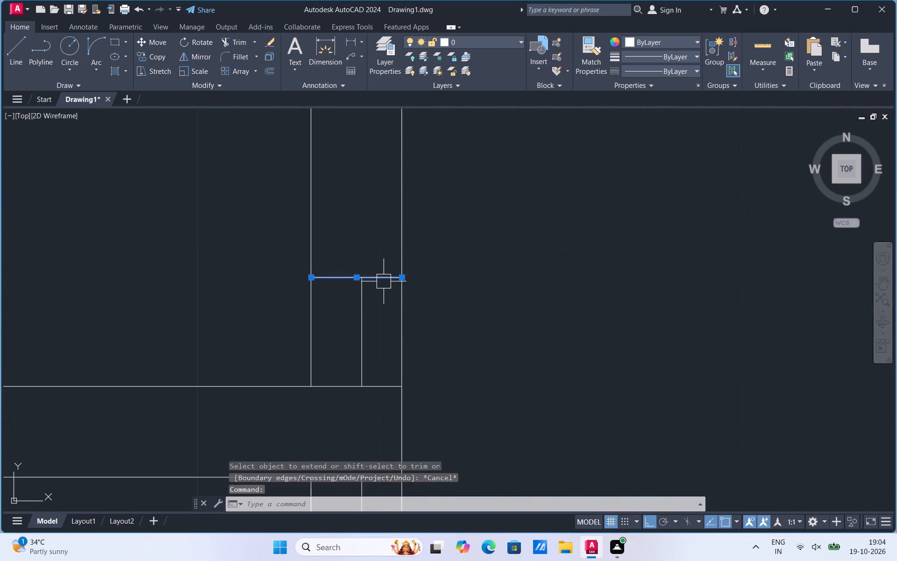
{"action": "left_click", "coordinate": [406, 343]}
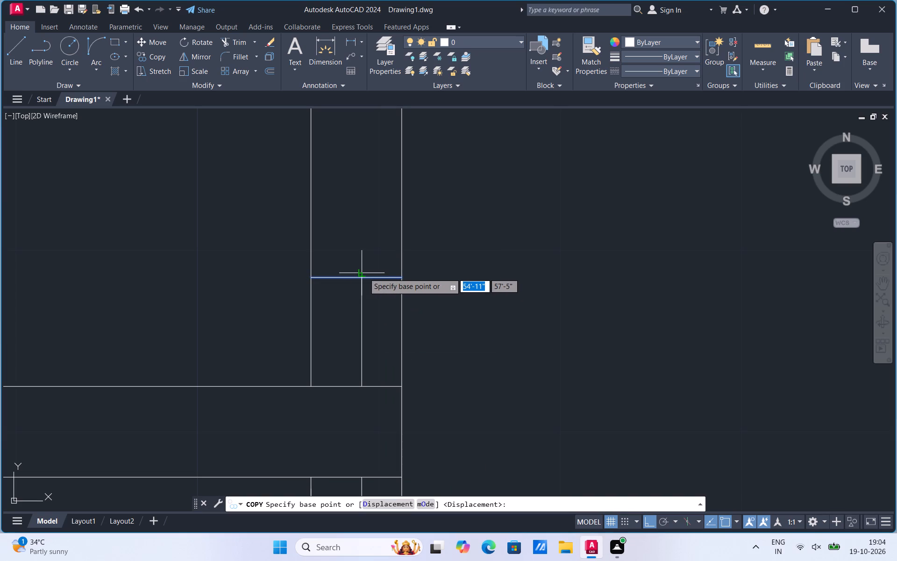
{"action": "left_click", "coordinate": [362, 276]}
{"action": "scroll", "coordinate": [362, 276], "scroll_direction": "down", "scroll_amount": 2}
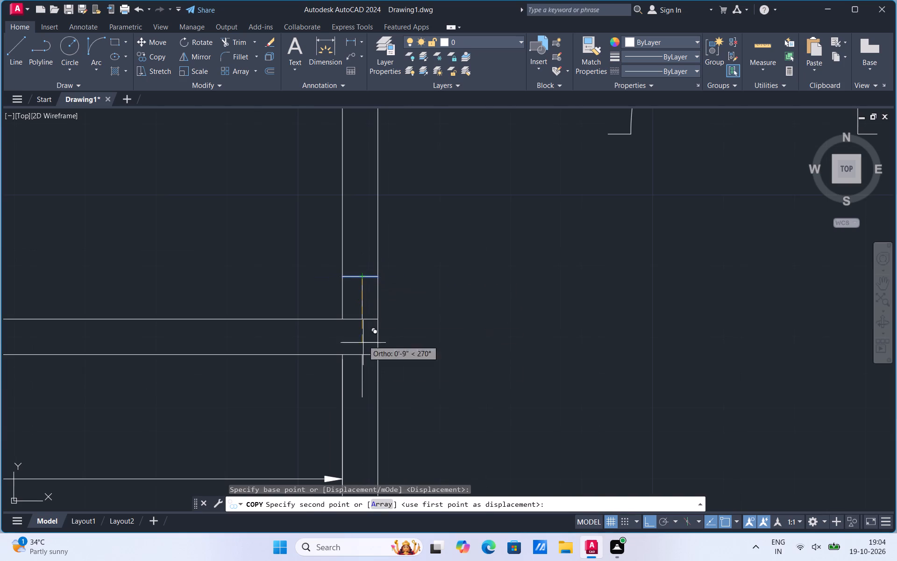
{"action": "left_click", "coordinate": [362, 398]}
{"action": "scroll", "coordinate": [463, 366], "scroll_direction": "down", "scroll_amount": 2}
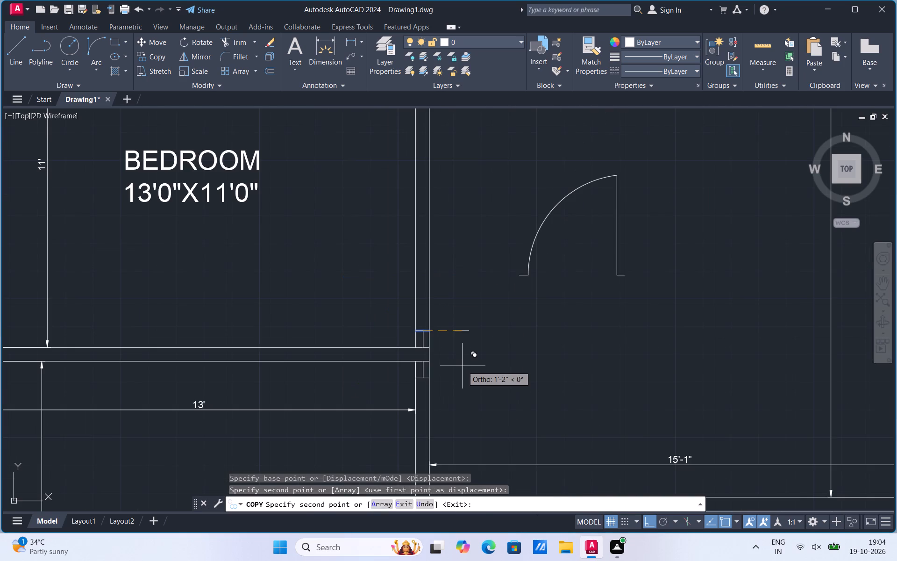
{"action": "key", "text": "Escape"}
Mirror the loose door in the living area about a horizontal line through its base ends, erasing the original.
{"action": "left_click", "coordinate": [520, 279]}
{"action": "right_click", "coordinate": [520, 279]}
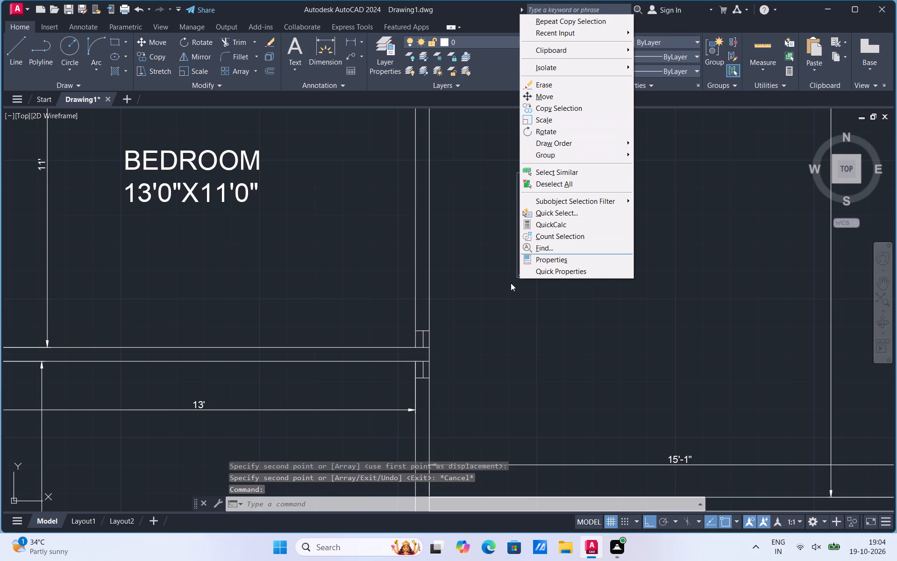
{"action": "key", "text": "Escape"}
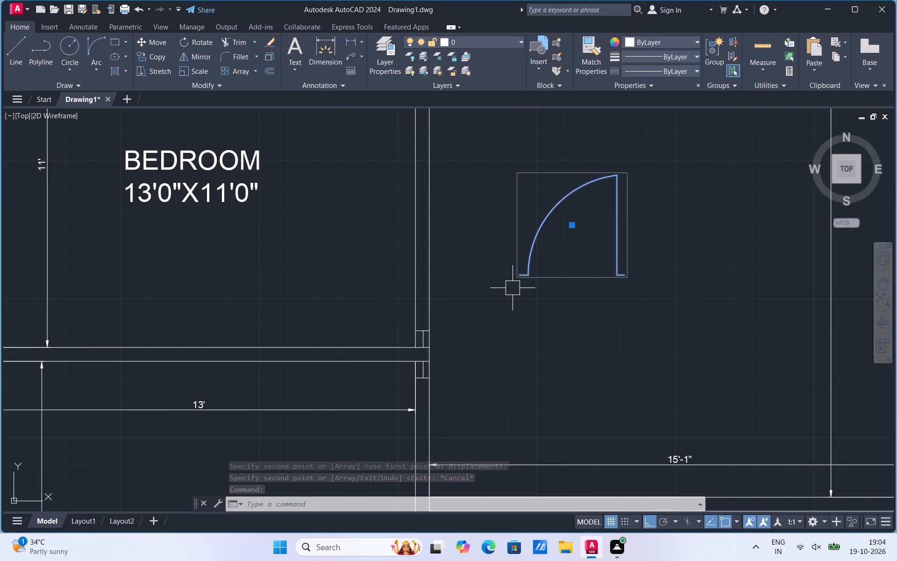
{"action": "type", "text": "MI"}
{"action": "left_click", "coordinate": [547, 311]}
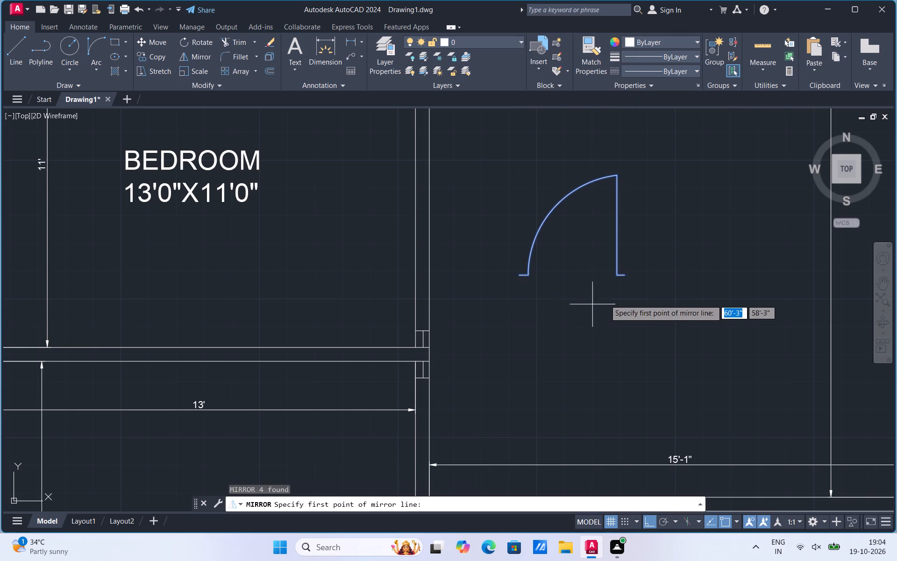
{"action": "left_click", "coordinate": [623, 275]}
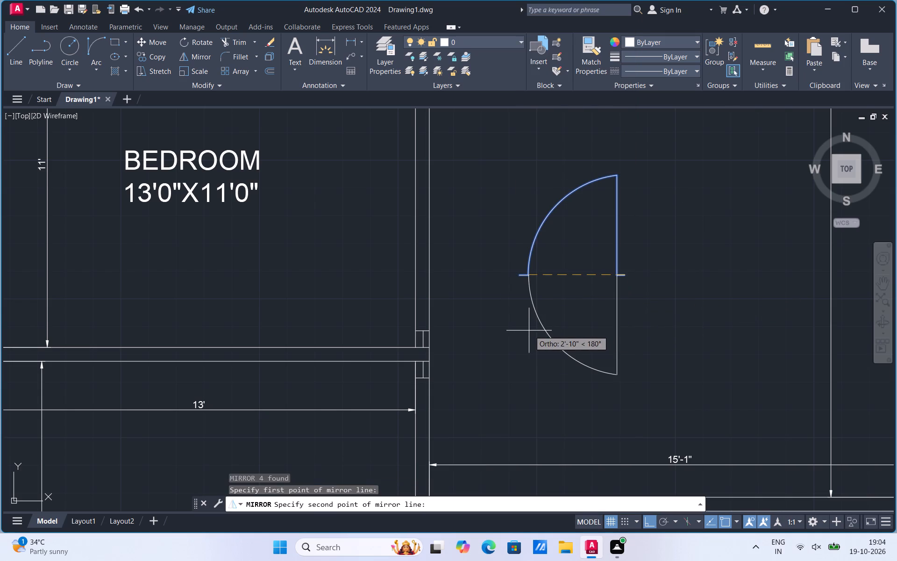
{"action": "left_click", "coordinate": [529, 331]}
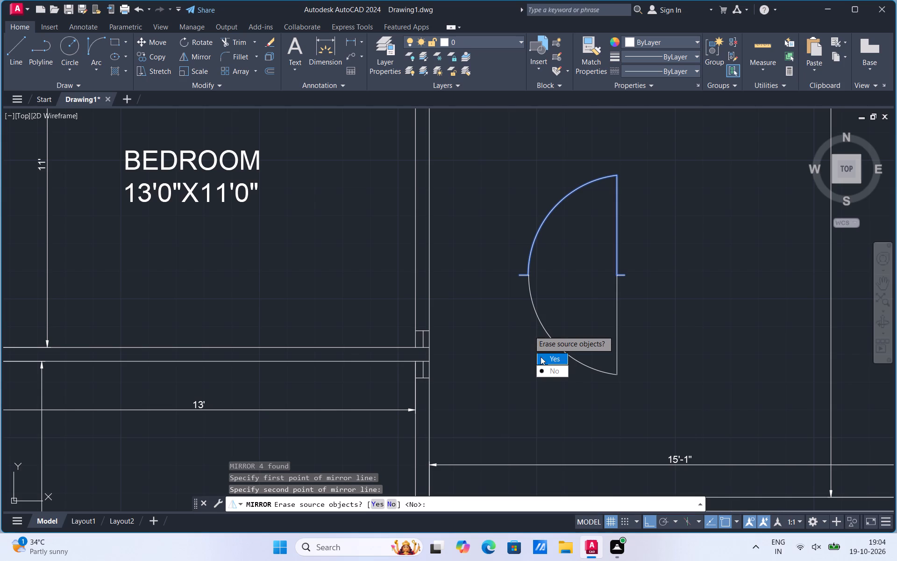
{"action": "left_click_drag", "start_coordinate": [541, 357], "coordinate": [527, 328]}
Rotate the mirrored door 270° about its hinge-side end so the leaf lies horizontal.
{"action": "left_click", "coordinate": [532, 301]}
{"action": "right_click", "coordinate": [532, 301]}
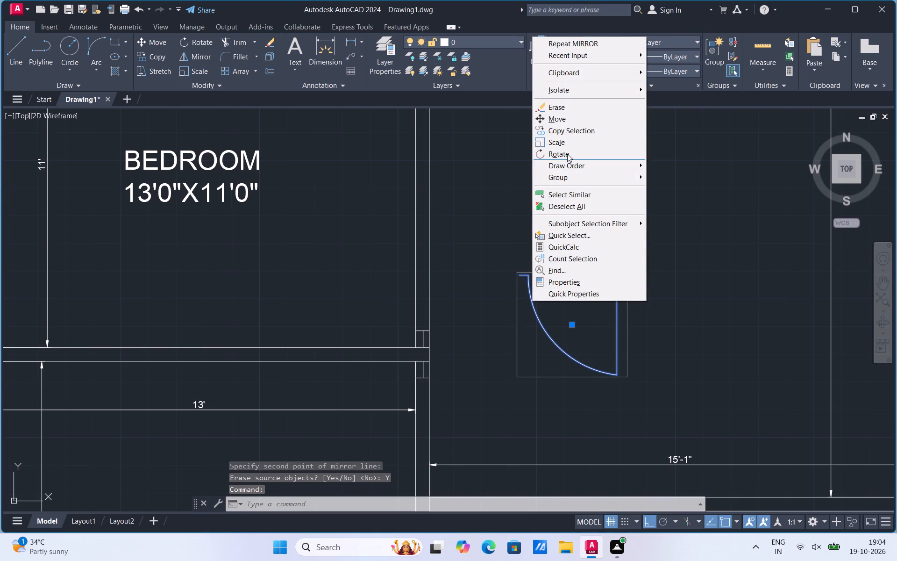
{"action": "left_click", "coordinate": [567, 154]}
{"action": "left_click", "coordinate": [624, 274]}
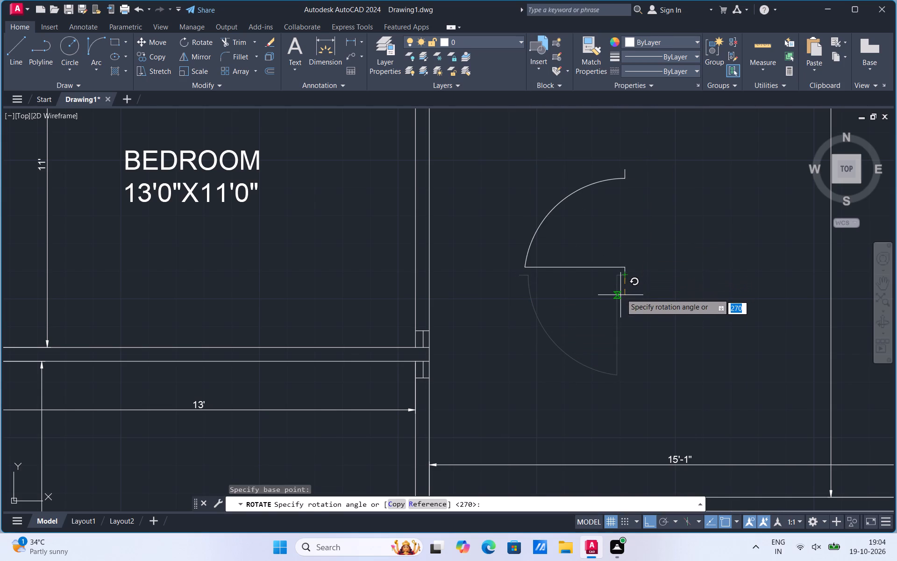
{"action": "left_click", "coordinate": [625, 294]}
Move the door by its hinge-side end to the guide's top end on the upper bedroom's jamb line.
{"action": "left_click", "coordinate": [599, 269]}
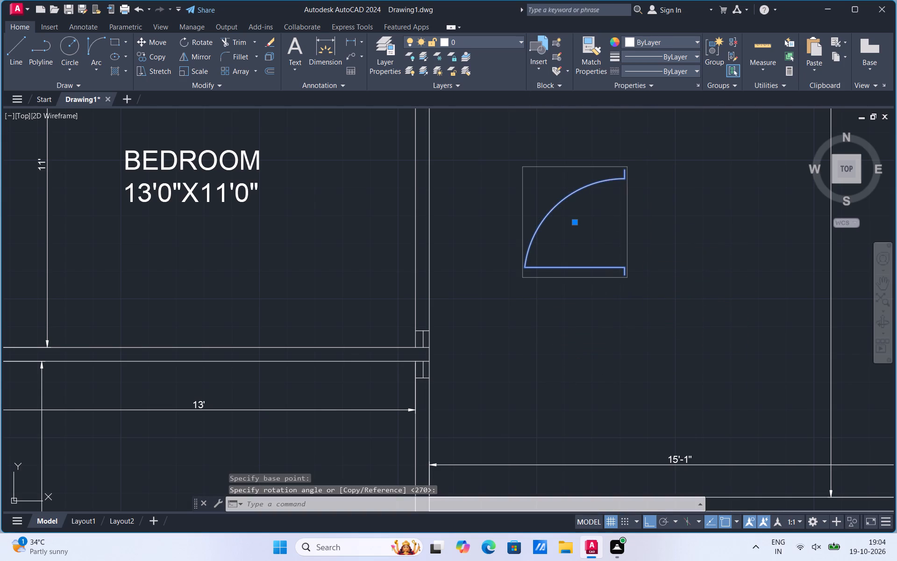
{"action": "right_click", "coordinate": [599, 269]}
{"action": "left_click", "coordinate": [631, 87]}
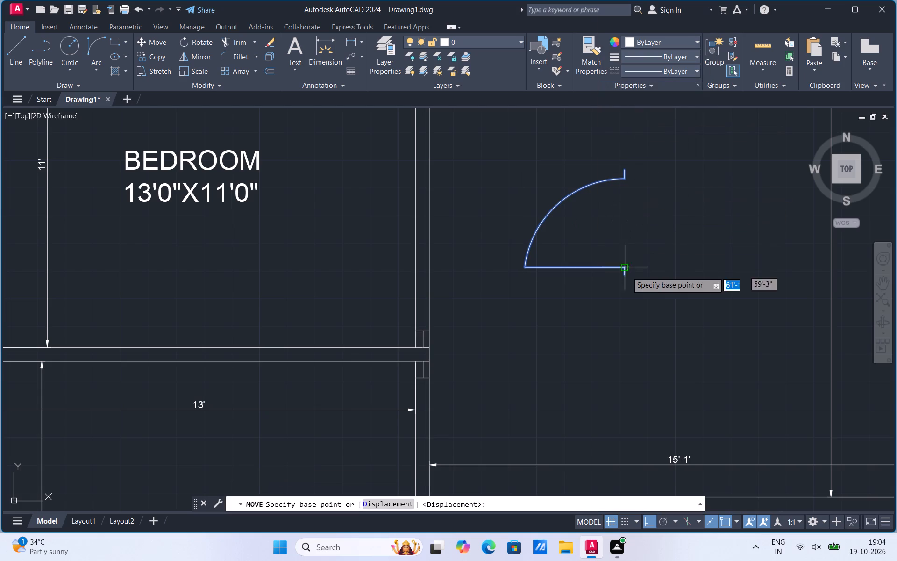
{"action": "left_click", "coordinate": [625, 277]}
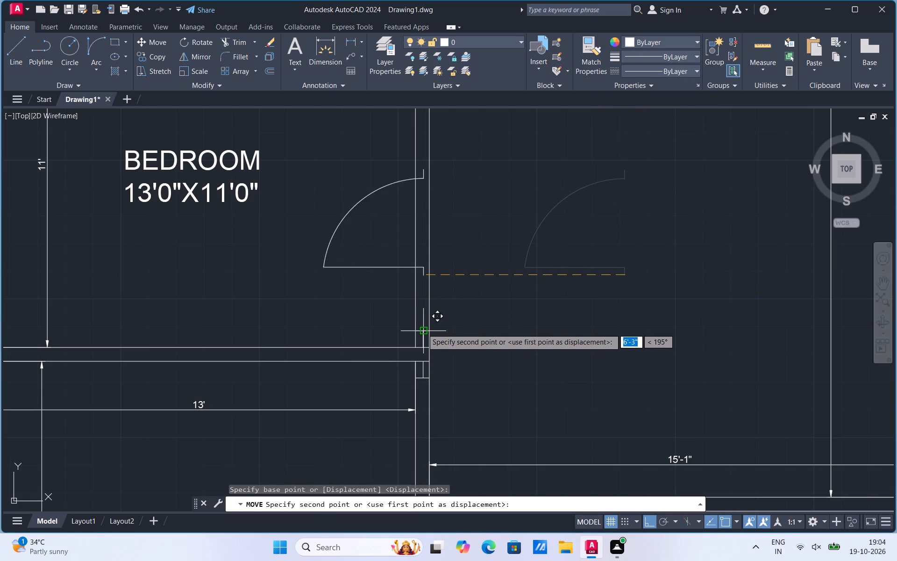
{"action": "left_click", "coordinate": [422, 329]}
Copy the door by its upper end to the guide's lower end on the jamb line below the partition.
{"action": "left_click", "coordinate": [357, 321]}
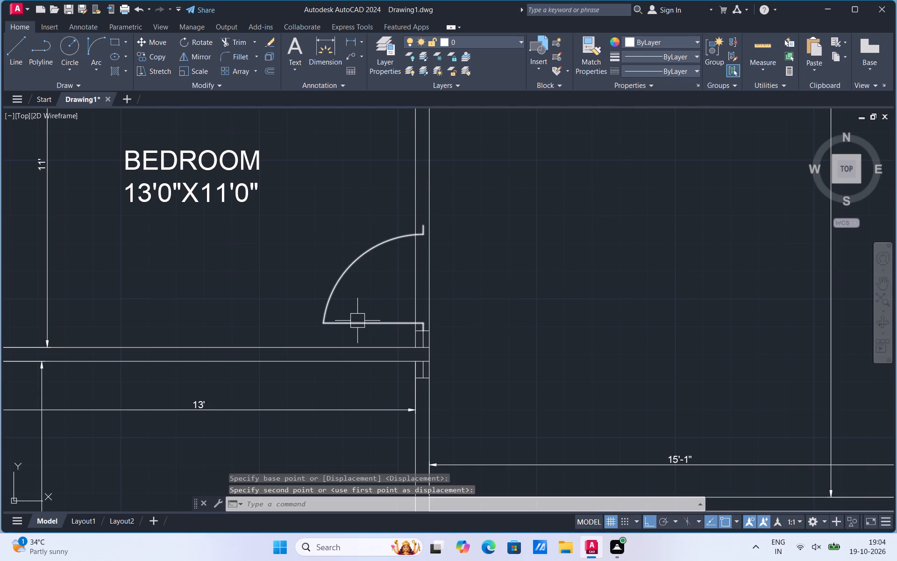
{"action": "right_click", "coordinate": [357, 321]}
{"action": "left_click", "coordinate": [385, 151]}
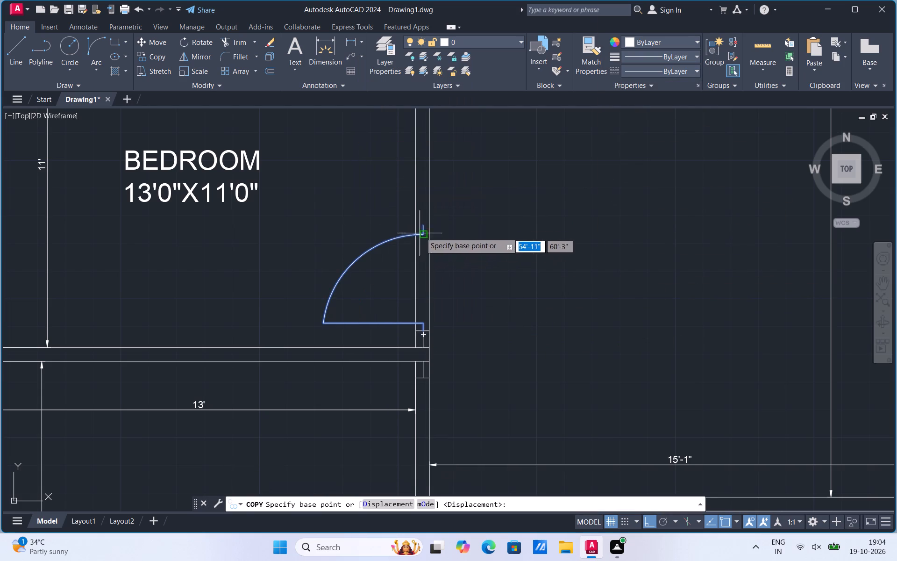
{"action": "left_click", "coordinate": [425, 223]}
{"action": "left_click", "coordinate": [425, 376]}
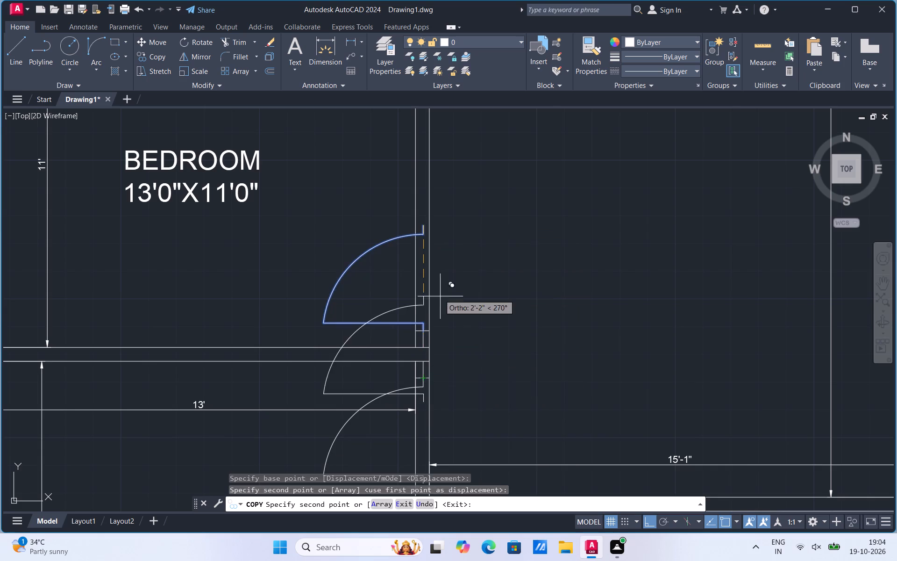
{"action": "scroll", "coordinate": [439, 293], "scroll_direction": "down", "scroll_amount": 1}
{"action": "scroll", "coordinate": [418, 413], "scroll_direction": "up", "scroll_amount": 1}
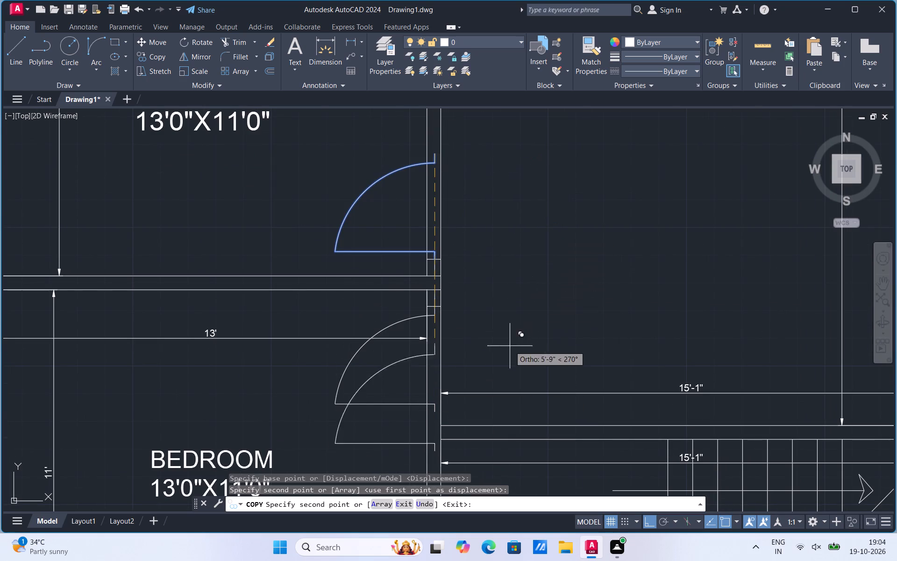
{"action": "key", "text": "Escape"}
Mirror the lower door copy about a horizontal line through its hinge-side end, erasing the original.
{"action": "left_click", "coordinate": [392, 409]}
{"action": "type", "text": "MI"}
{"action": "left_click", "coordinate": [433, 430]}
{"action": "left_click", "coordinate": [434, 411]}
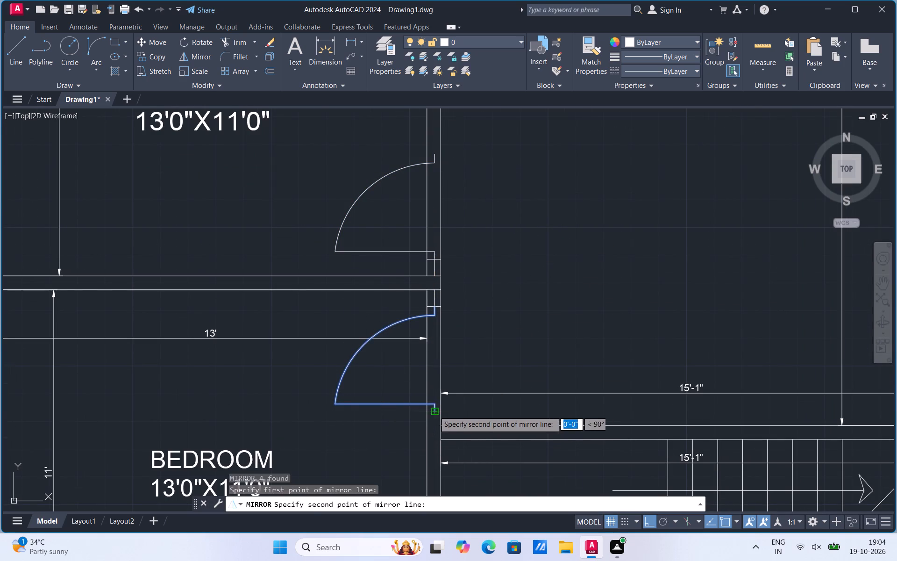
{"action": "left_click", "coordinate": [380, 431]}
{"action": "left_click_drag", "start_coordinate": [395, 455], "coordinate": [379, 431]}
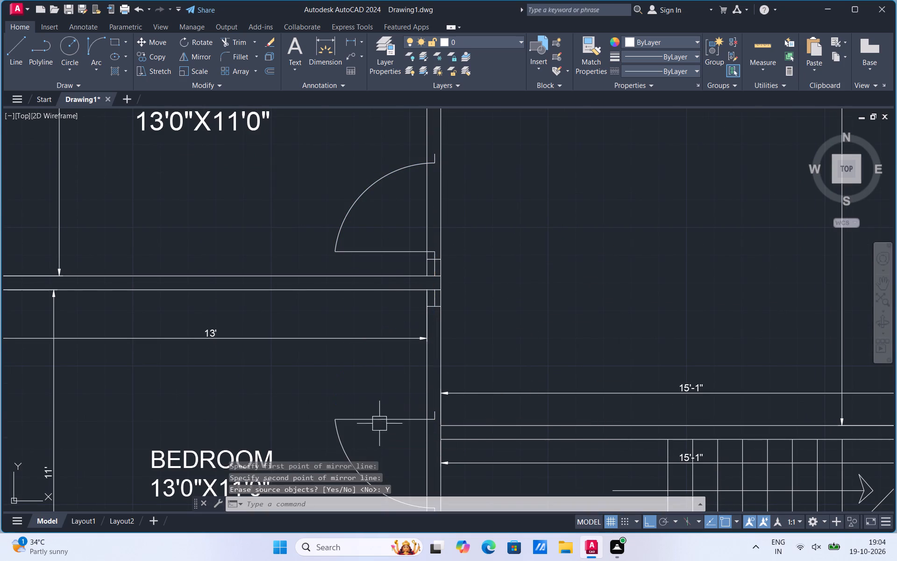
Move the mirrored lower door up by its hinge-side end to the jamb line below the partition.
{"action": "left_click", "coordinate": [382, 418]}
{"action": "right_click", "coordinate": [382, 418]}
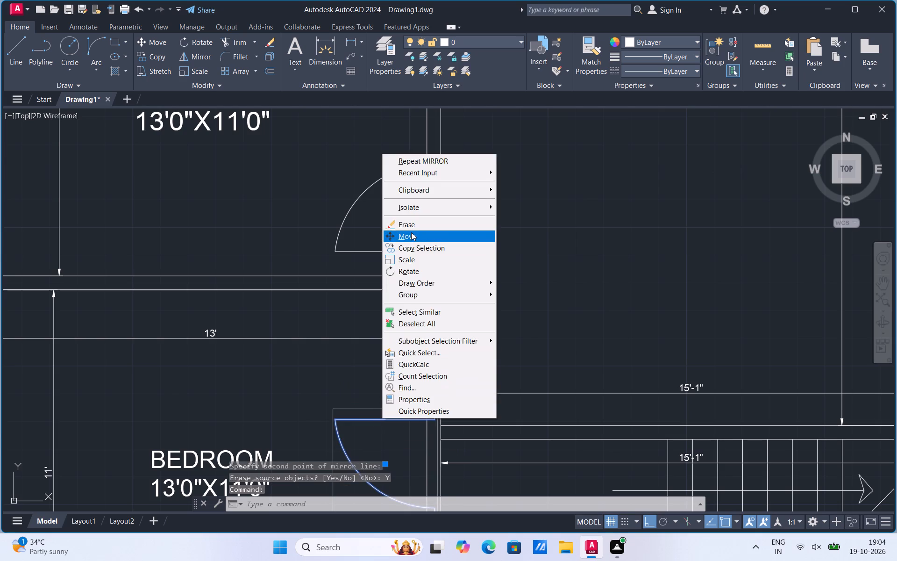
{"action": "left_click", "coordinate": [411, 232]}
{"action": "left_click", "coordinate": [436, 412]}
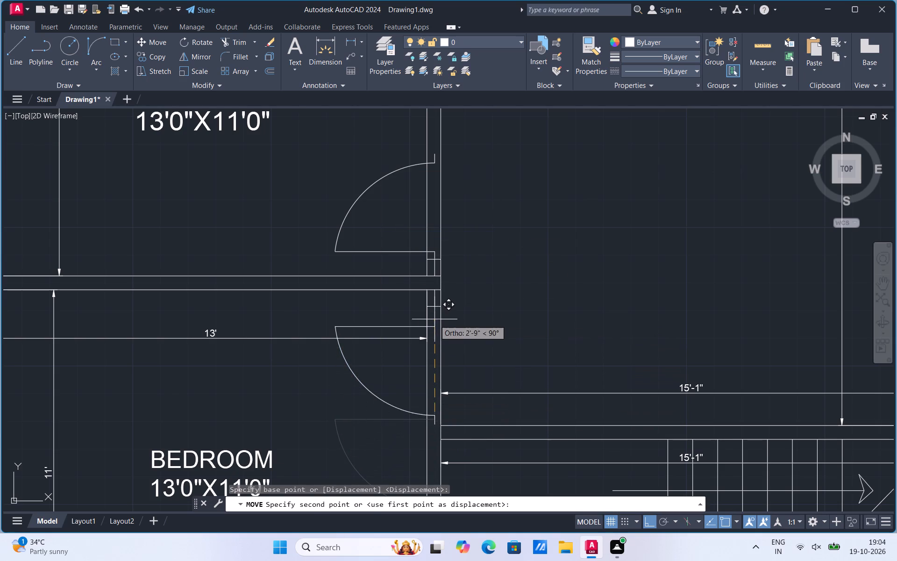
{"action": "left_click", "coordinate": [434, 306]}
Move the lower door sideways by its hinge-side end to the lower end of the guide line in the wall.
{"action": "scroll", "coordinate": [441, 306], "scroll_direction": "up", "scroll_amount": 2}
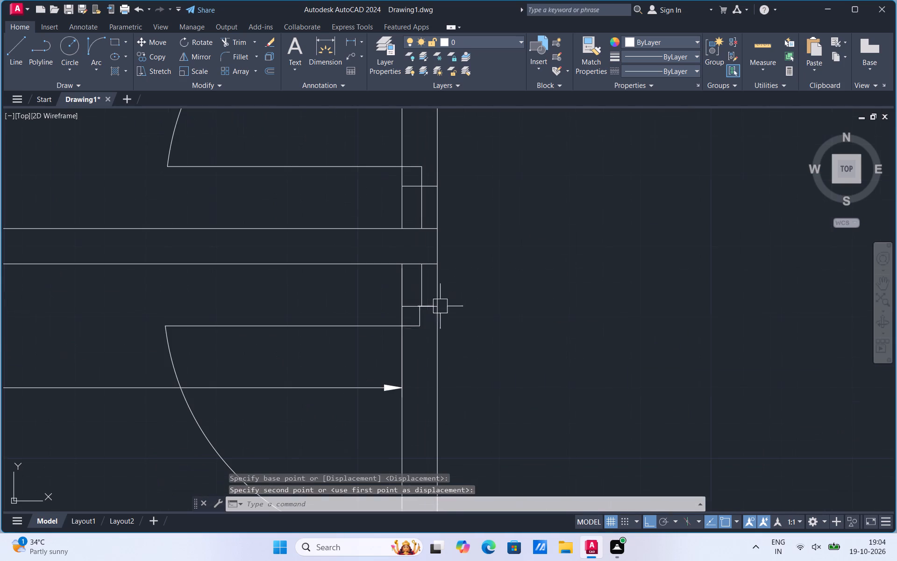
{"action": "left_click", "coordinate": [419, 335]}
{"action": "left_click", "coordinate": [416, 320]}
{"action": "right_click", "coordinate": [414, 329]}
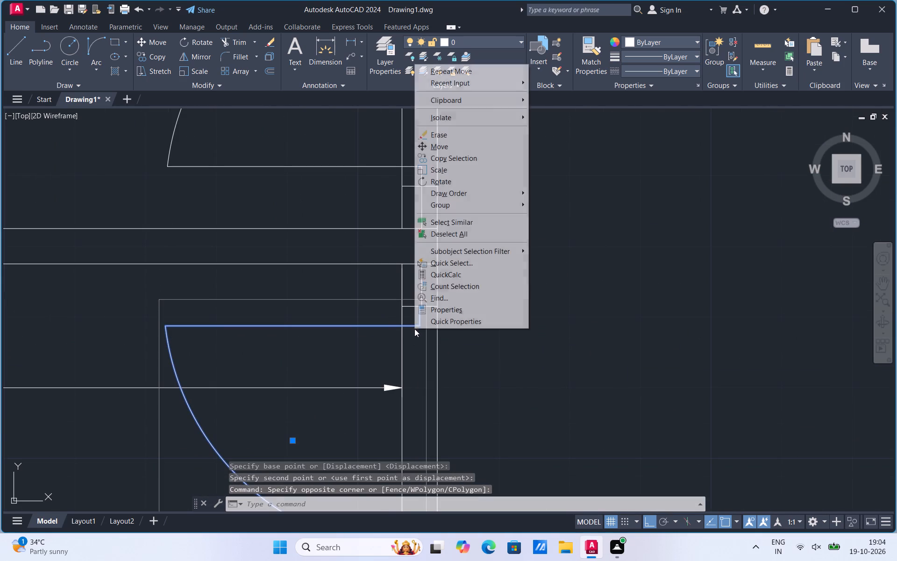
{"action": "left_click", "coordinate": [450, 147]}
{"action": "scroll", "coordinate": [423, 290], "scroll_direction": "up", "scroll_amount": 3}
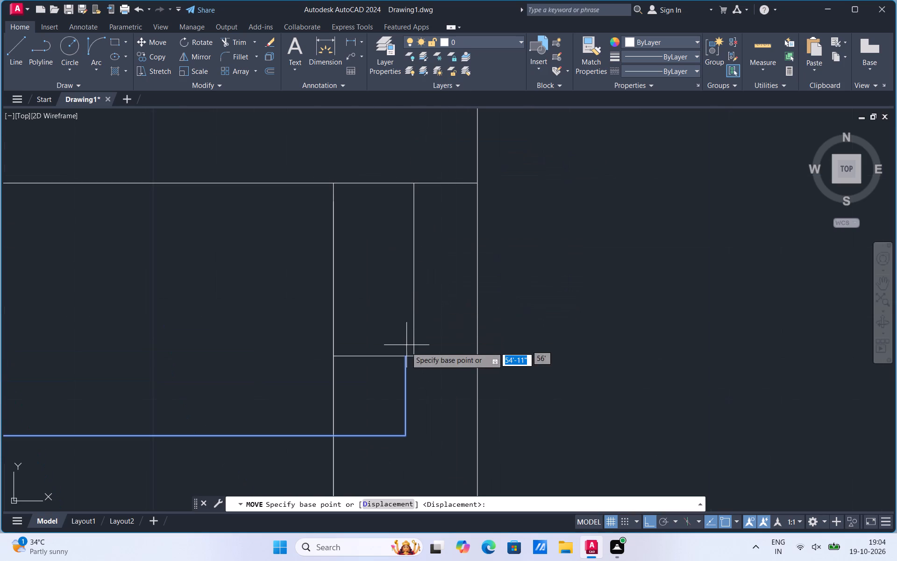
{"action": "left_click", "coordinate": [405, 353]}
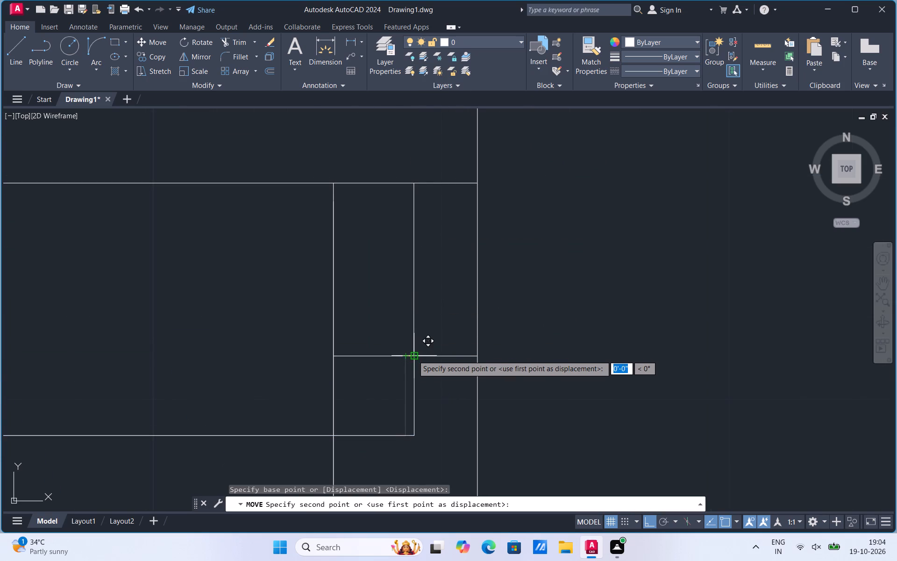
{"action": "left_click", "coordinate": [413, 352]}
Copy the upper jamb line from its intersection with the guide to the latch-side end of the lower bedroom's door.
{"action": "scroll", "coordinate": [451, 303], "scroll_direction": "down", "scroll_amount": 6}
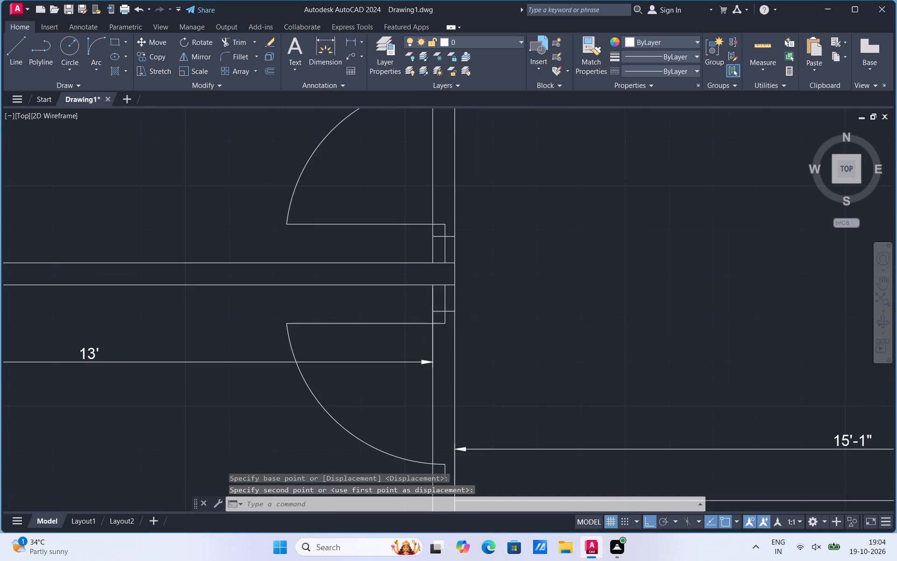
{"action": "scroll", "coordinate": [451, 303], "scroll_direction": "down", "scroll_amount": 1}
{"action": "scroll", "coordinate": [463, 355], "scroll_direction": "up", "scroll_amount": 2}
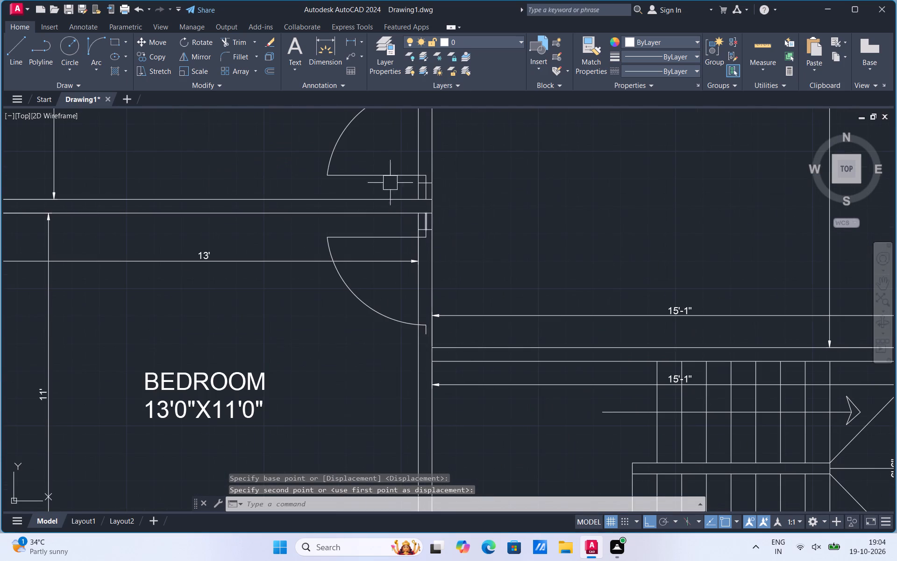
{"action": "scroll", "coordinate": [442, 166], "scroll_direction": "up", "scroll_amount": 4}
{"action": "left_click", "coordinate": [356, 279]}
{"action": "right_click", "coordinate": [356, 279]}
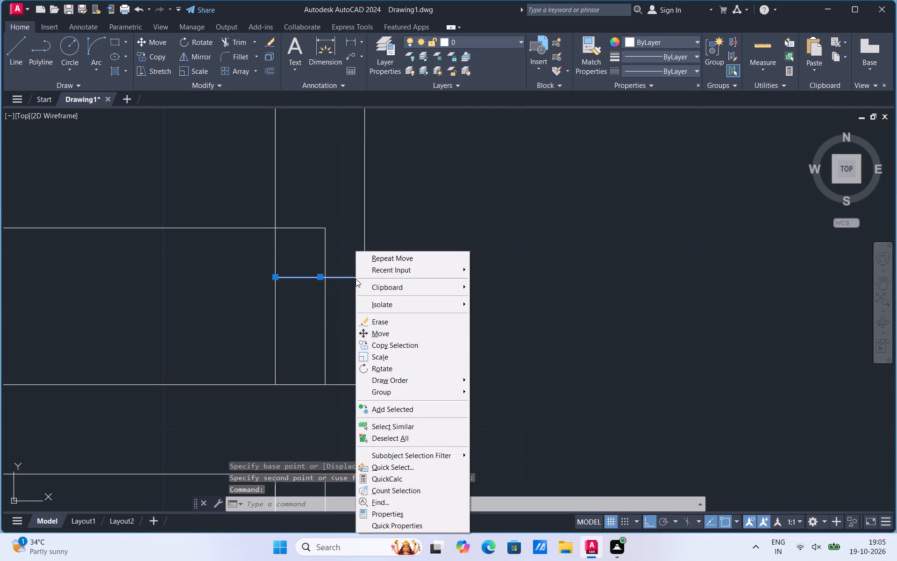
{"action": "left_click", "coordinate": [384, 348]}
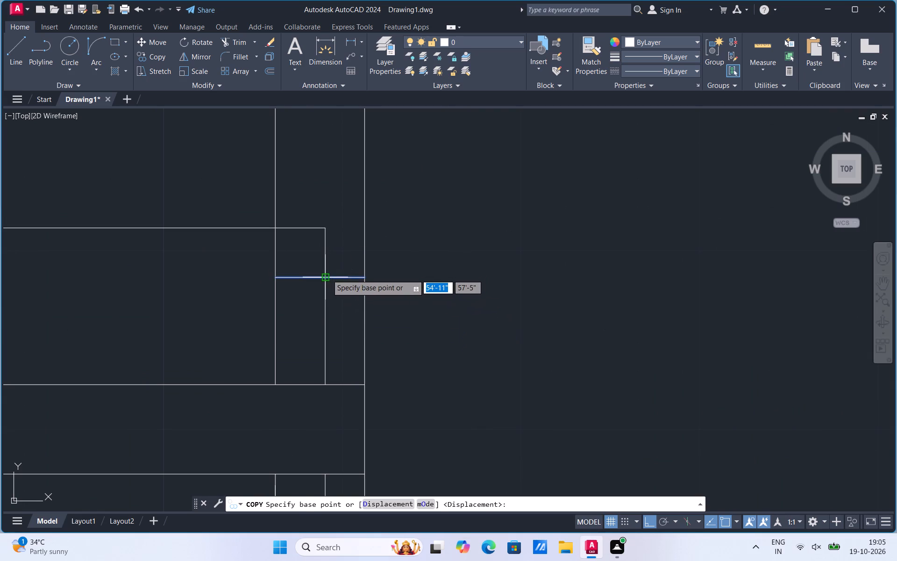
{"action": "left_click", "coordinate": [327, 274]}
{"action": "scroll", "coordinate": [357, 254], "scroll_direction": "down", "scroll_amount": 4}
{"action": "scroll", "coordinate": [354, 421], "scroll_direction": "up", "scroll_amount": 3}
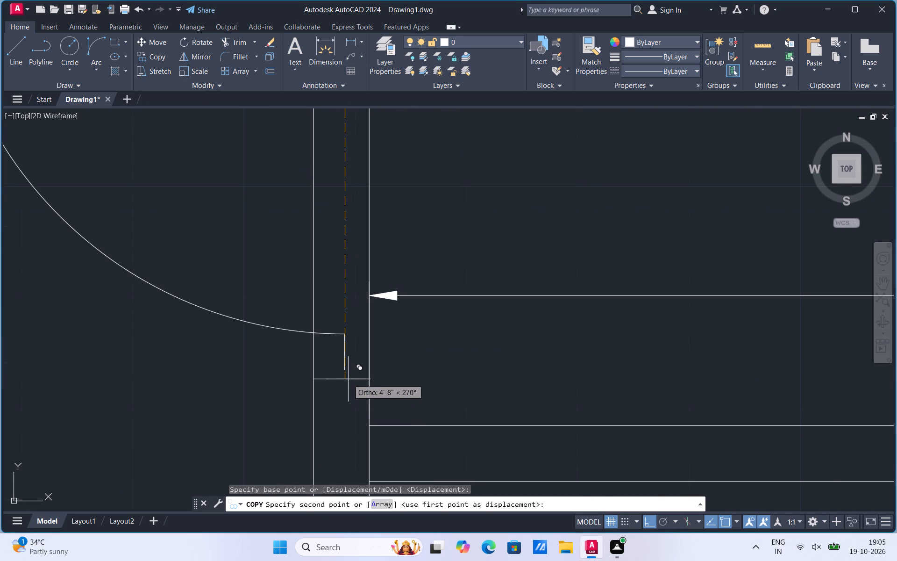
{"action": "left_click", "coordinate": [348, 367]}
{"action": "scroll", "coordinate": [474, 382], "scroll_direction": "down", "scroll_amount": 1}
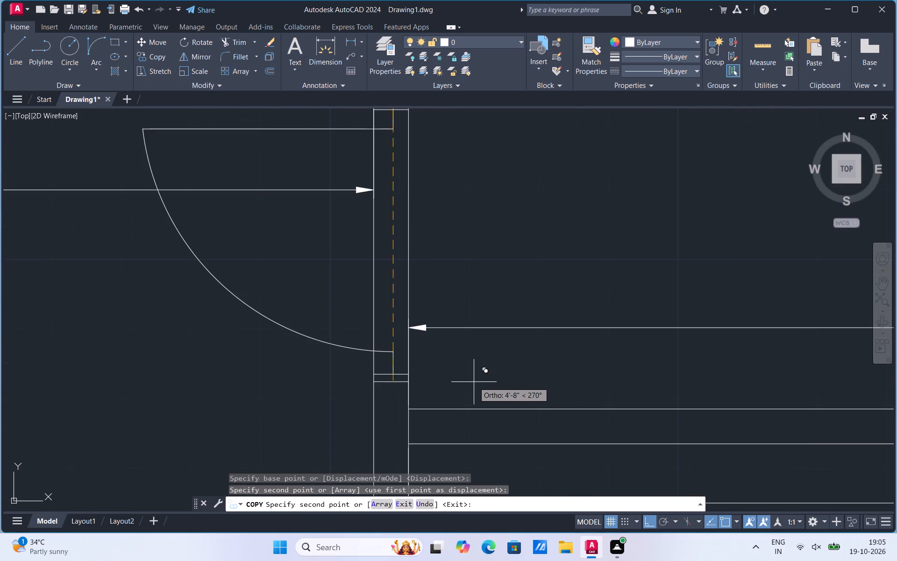
{"action": "scroll", "coordinate": [474, 382], "scroll_direction": "down", "scroll_amount": 1}
{"action": "key", "text": "Escape"}
Trim the wall faces through the lower bedroom's door opening, and clear the guide, partition-end and 13' dimension lines at its hinge side.
{"action": "left_click", "coordinate": [239, 39]}
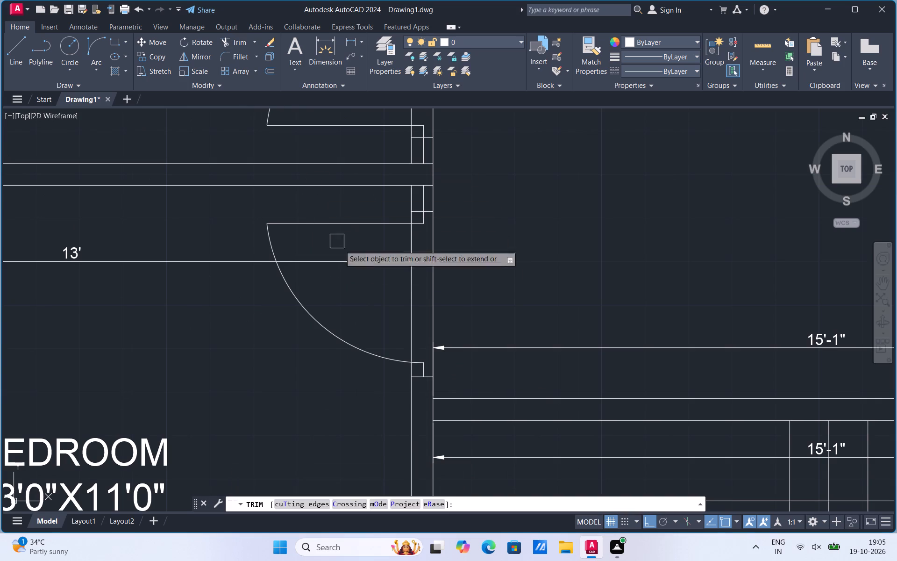
{"action": "left_click_drag", "start_coordinate": [363, 304], "coordinate": [487, 279]}
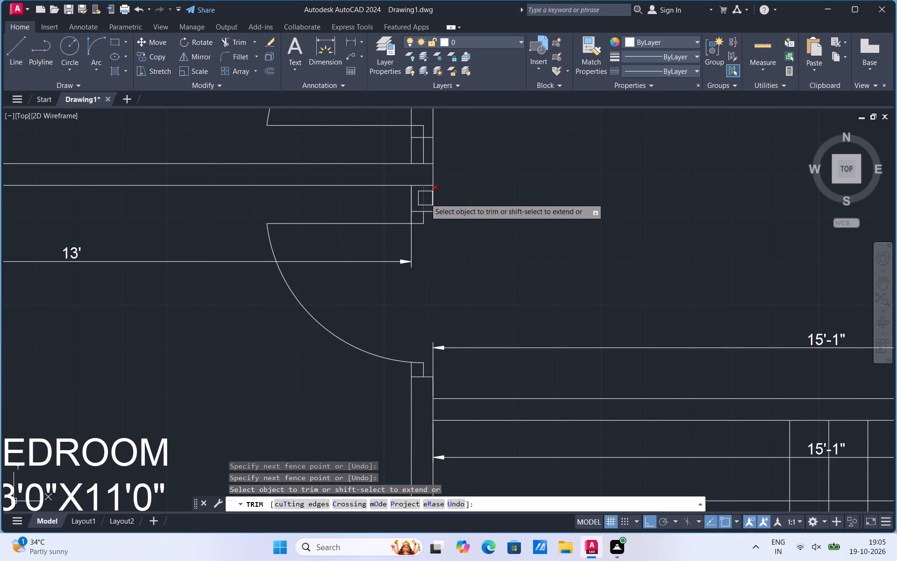
{"action": "scroll", "coordinate": [425, 198], "scroll_direction": "up", "scroll_amount": 1}
{"action": "left_click", "coordinate": [421, 194]}
{"action": "left_click", "coordinate": [417, 177]}
{"action": "left_click", "coordinate": [403, 268]}
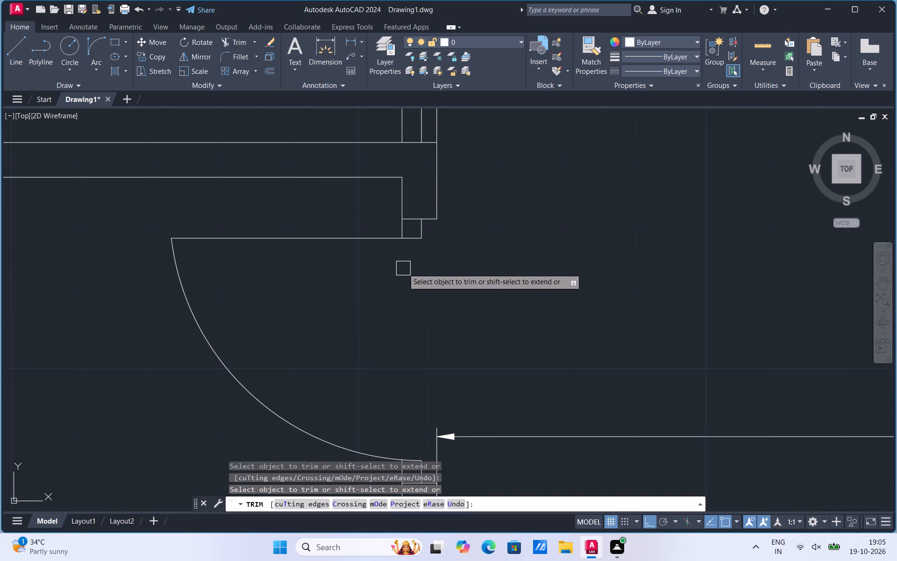
{"action": "scroll", "coordinate": [394, 231], "scroll_direction": "up", "scroll_amount": 2}
{"action": "left_click", "coordinate": [410, 227]}
{"action": "scroll", "coordinate": [410, 227], "scroll_direction": "down", "scroll_amount": 3}
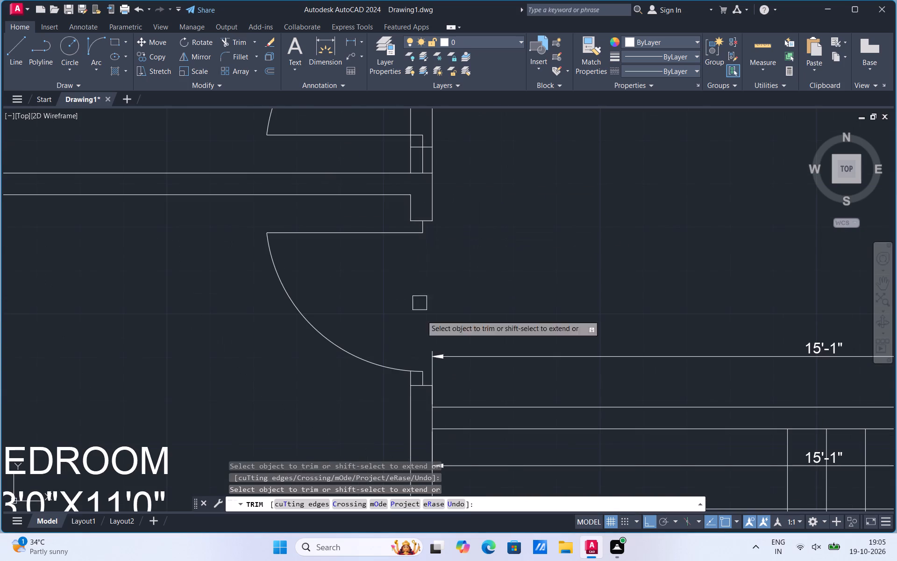
Trim the leftover wall faces above the lower bedroom door's latch-side jamb, and remove the 15'-1" dimension ending there.
{"action": "scroll", "coordinate": [425, 386], "scroll_direction": "up", "scroll_amount": 2}
{"action": "left_click", "coordinate": [448, 355]}
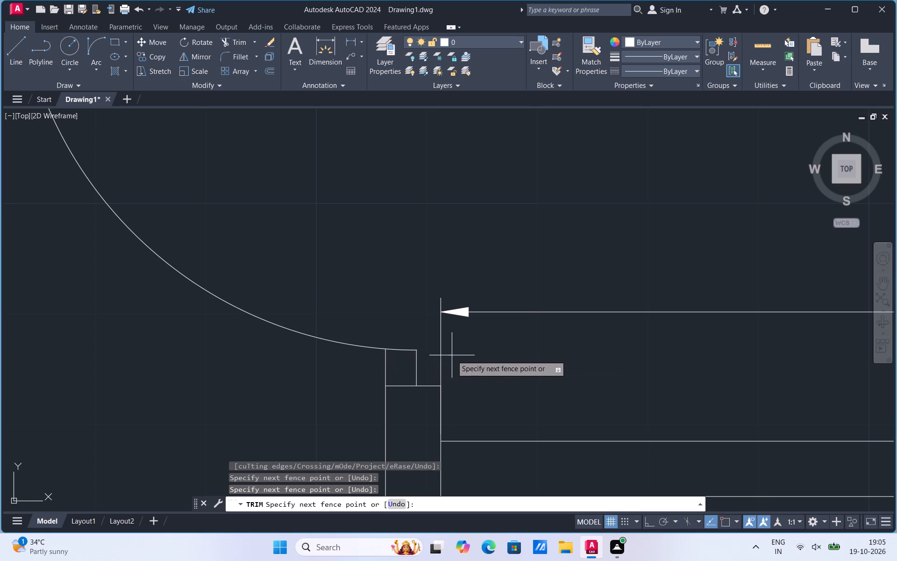
{"action": "left_click", "coordinate": [440, 364]}
{"action": "left_click", "coordinate": [439, 358]}
{"action": "left_click", "coordinate": [384, 368]}
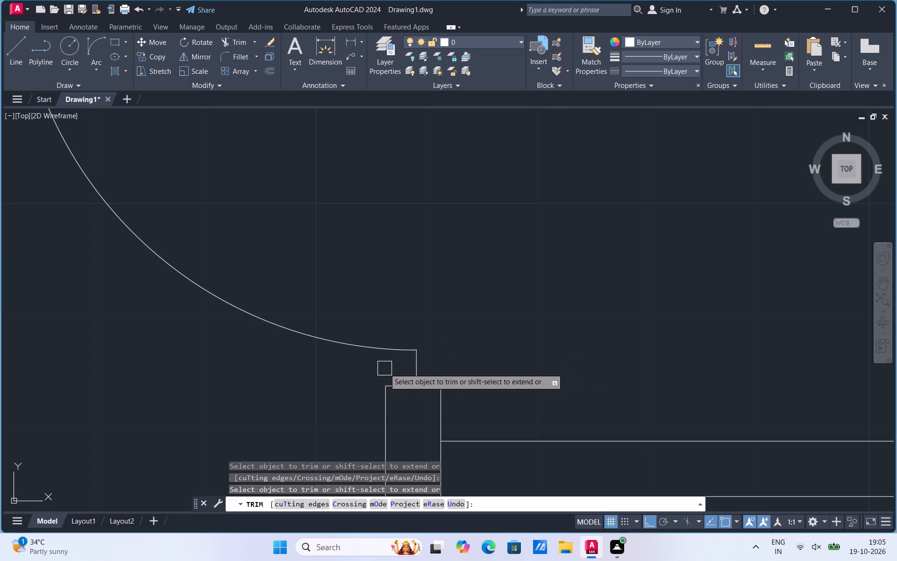
{"action": "scroll", "coordinate": [442, 316], "scroll_direction": "down", "scroll_amount": 5}
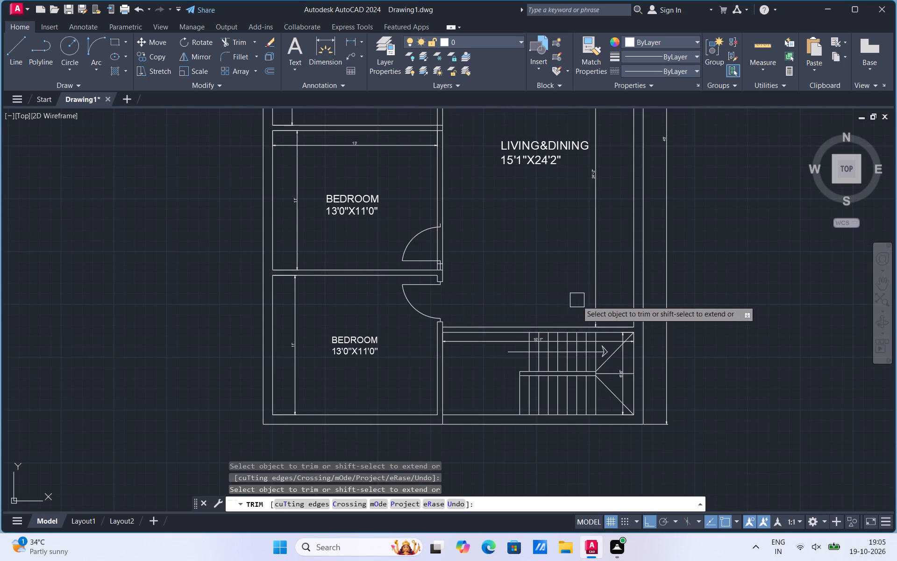
Remove the horizontal 15'-1" dimension across the top of the stair area with Trim.
{"action": "scroll", "coordinate": [491, 349], "scroll_direction": "up", "scroll_amount": 2}
{"action": "left_click", "coordinate": [481, 338]}
{"action": "scroll", "coordinate": [434, 388], "scroll_direction": "down", "scroll_amount": 2}
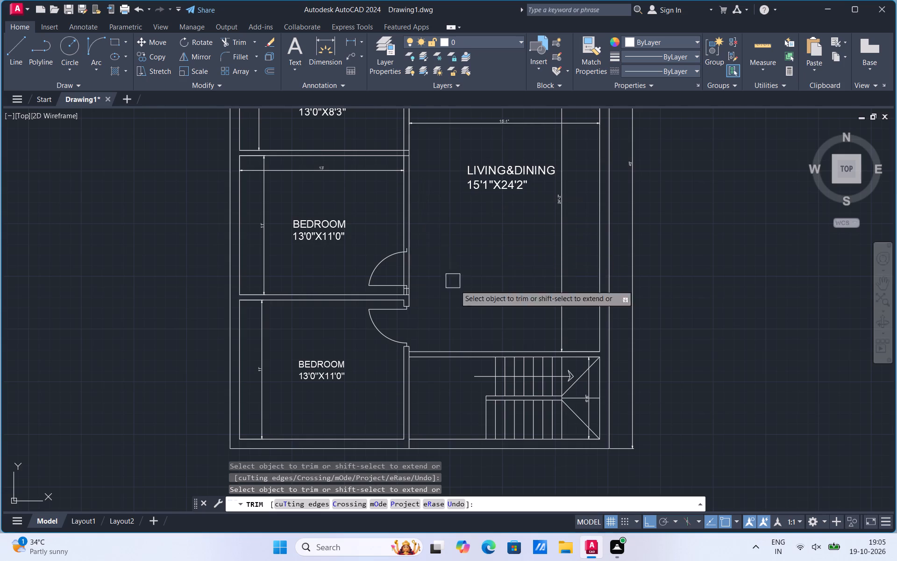
Trim the guide and partition-end lines at the upper door's hinge side, plus both wall faces above its jamb, below the kitchen.
{"action": "scroll", "coordinate": [465, 325], "scroll_direction": "down", "scroll_amount": 1}
{"action": "scroll", "coordinate": [421, 283], "scroll_direction": "up", "scroll_amount": 3}
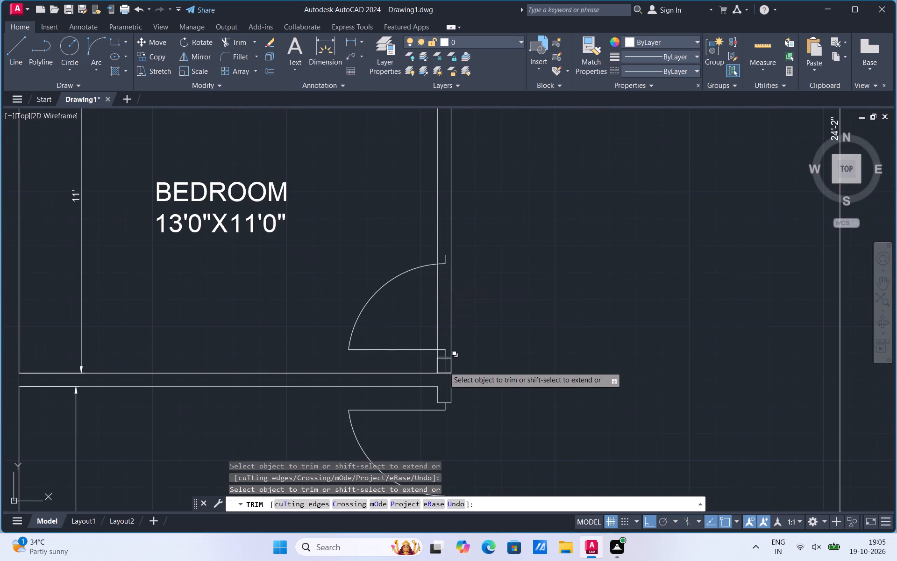
{"action": "scroll", "coordinate": [444, 367], "scroll_direction": "up", "scroll_amount": 3}
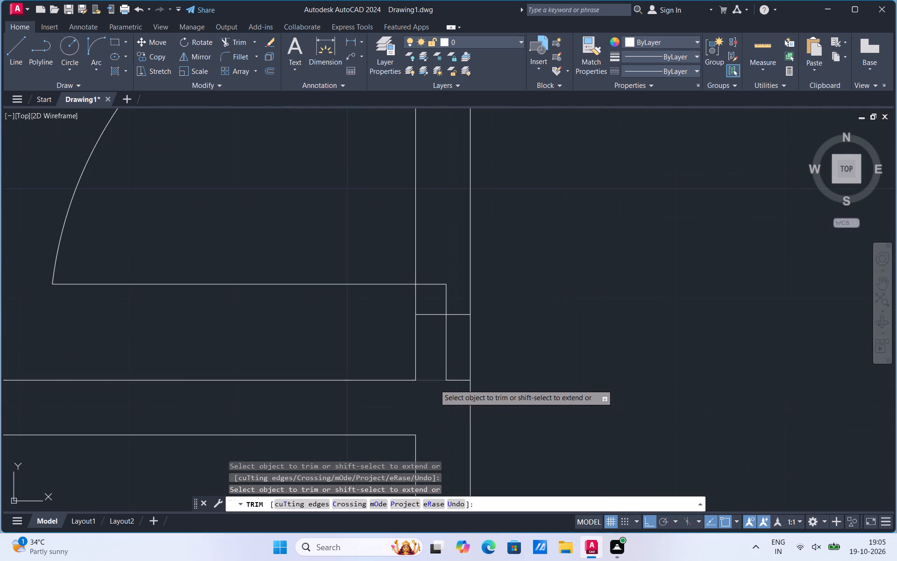
{"action": "left_click", "coordinate": [434, 384]}
{"action": "left_click", "coordinate": [449, 386]}
{"action": "left_click", "coordinate": [448, 353]}
{"action": "left_click_drag", "start_coordinate": [448, 377], "coordinate": [449, 384]}
{"action": "left_click", "coordinate": [450, 389]}
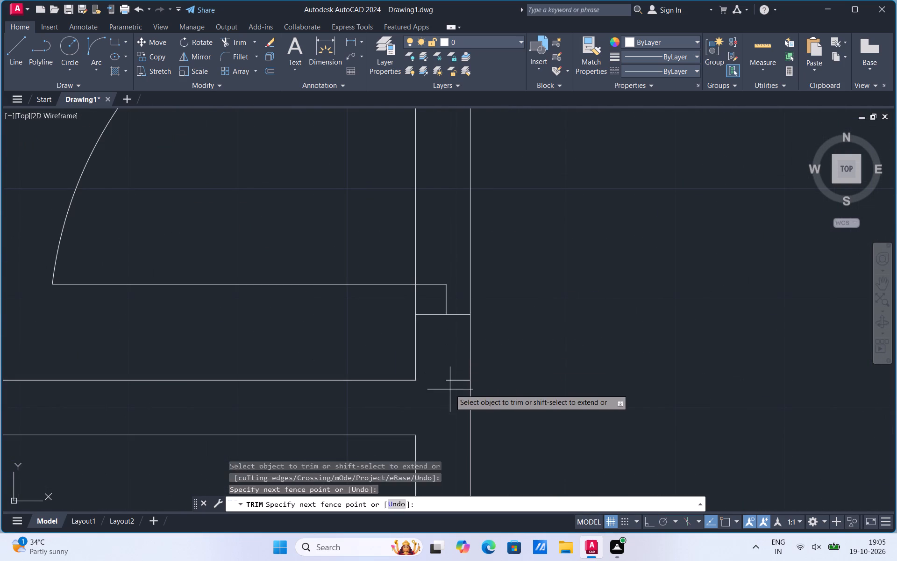
{"action": "left_click", "coordinate": [450, 380]}
{"action": "left_click", "coordinate": [420, 258]}
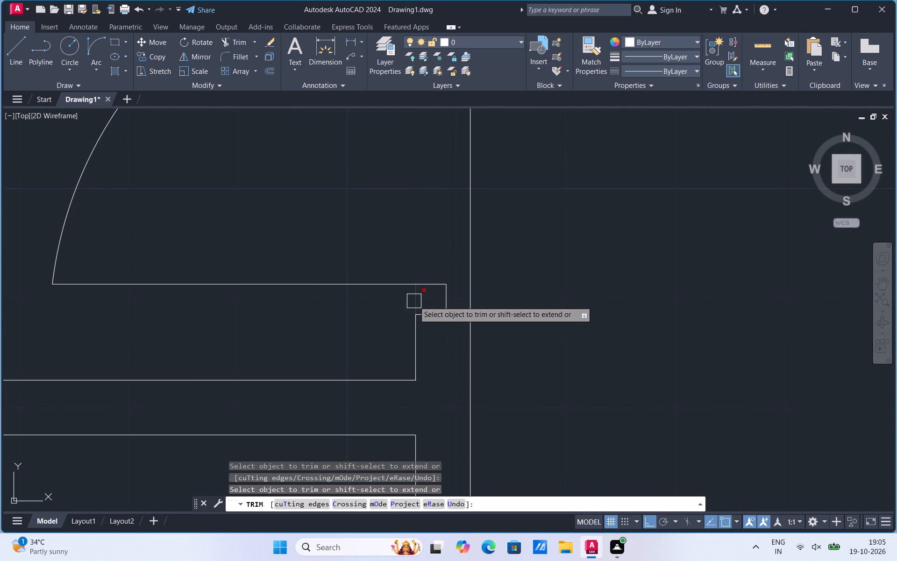
{"action": "left_click", "coordinate": [414, 300]}
{"action": "left_click", "coordinate": [472, 288]}
{"action": "scroll", "coordinate": [485, 338], "scroll_direction": "down", "scroll_amount": 2}
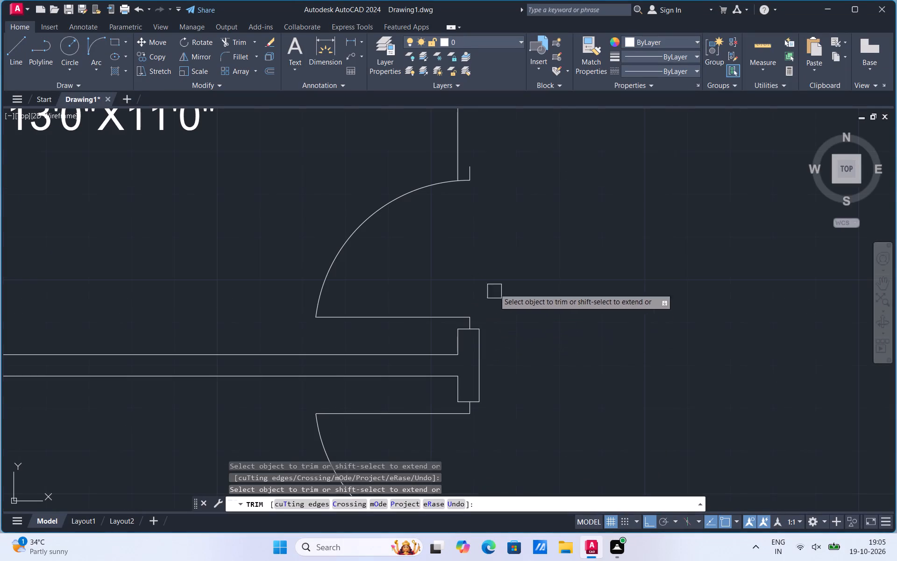
{"action": "scroll", "coordinate": [452, 322], "scroll_direction": "down", "scroll_amount": 2}
{"action": "scroll", "coordinate": [465, 276], "scroll_direction": "down", "scroll_amount": 1}
{"action": "scroll", "coordinate": [460, 324], "scroll_direction": "down", "scroll_amount": 1}
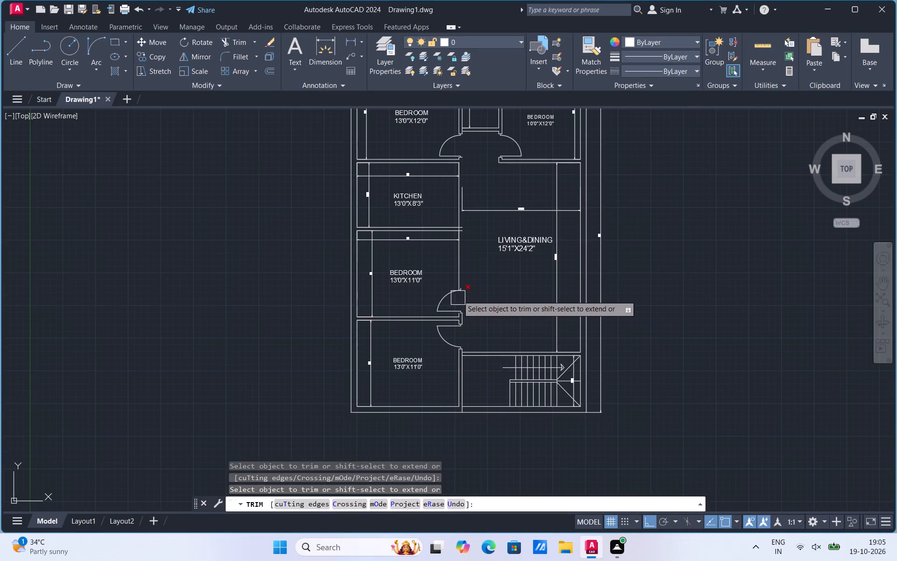
{"action": "scroll", "coordinate": [469, 153], "scroll_direction": "up", "scroll_amount": 3}
{"action": "key", "text": "Escape"}
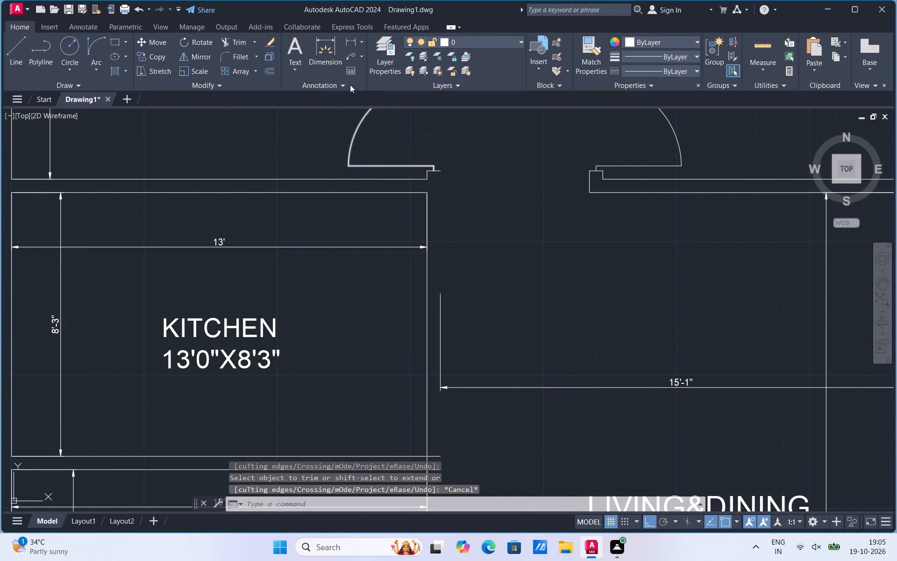
Draw the living-side wall face about 17' down from the top bedroom's jamb corner to the latch side of the door below the kitchen.
{"action": "left_click", "coordinate": [11, 64]}
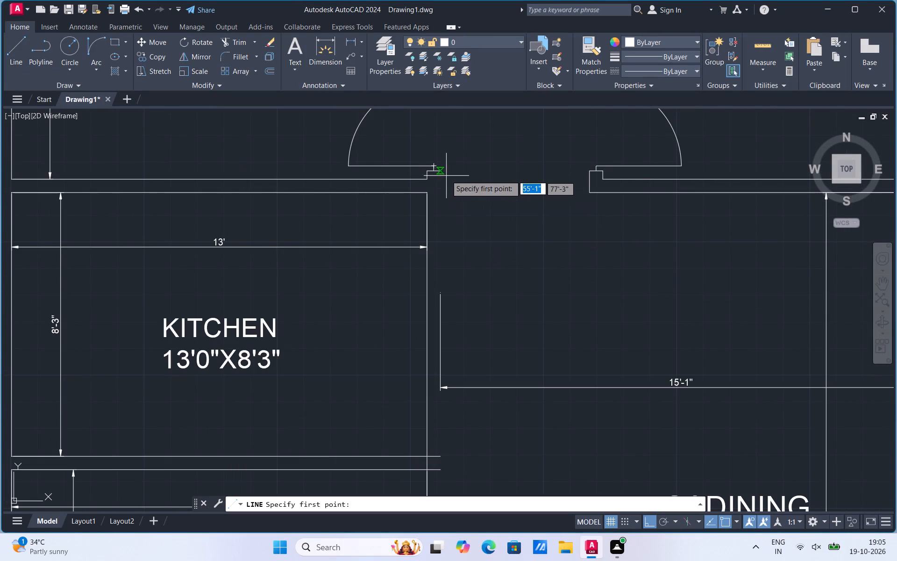
{"action": "left_click", "coordinate": [441, 172]}
{"action": "scroll", "coordinate": [441, 253], "scroll_direction": "down", "scroll_amount": 3}
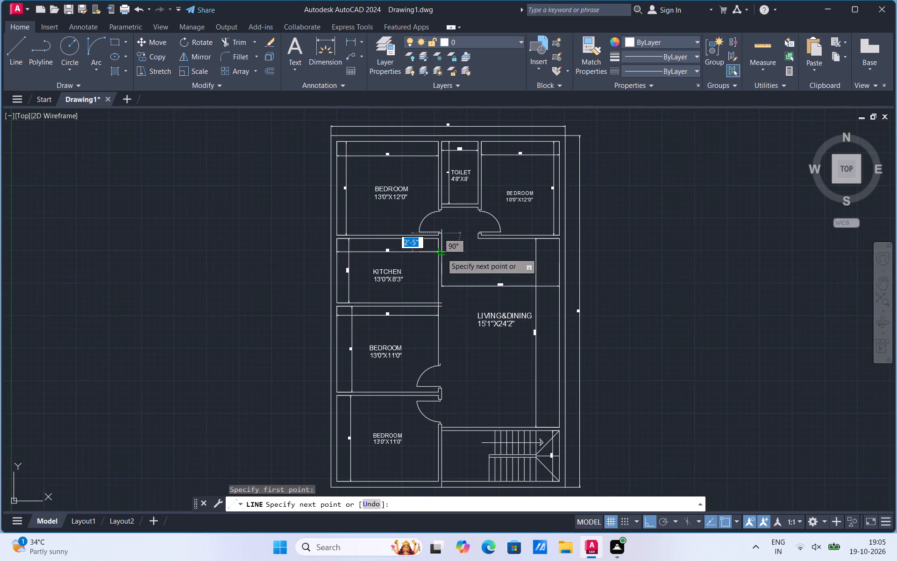
{"action": "scroll", "coordinate": [448, 358], "scroll_direction": "up", "scroll_amount": 3}
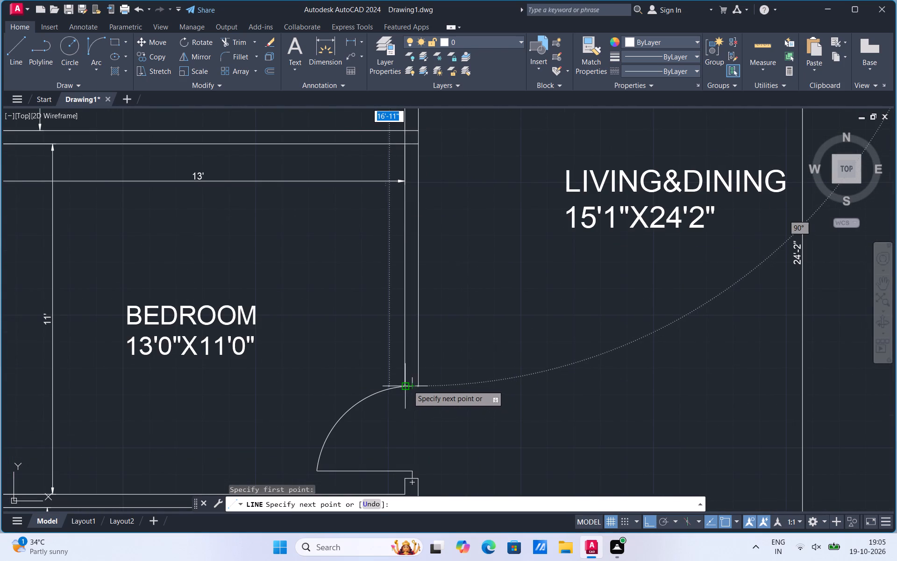
{"action": "scroll", "coordinate": [409, 385], "scroll_direction": "up", "scroll_amount": 2}
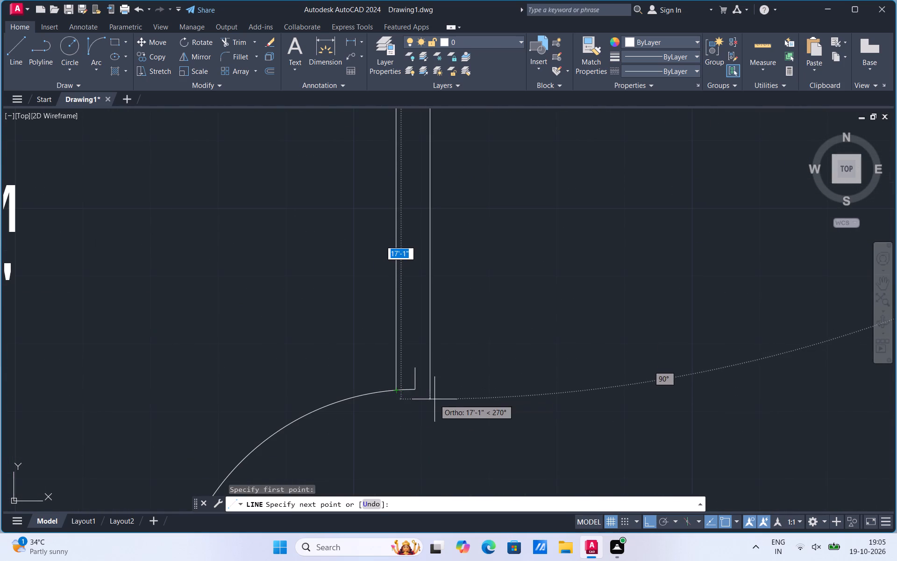
{"action": "left_click", "coordinate": [435, 394]}
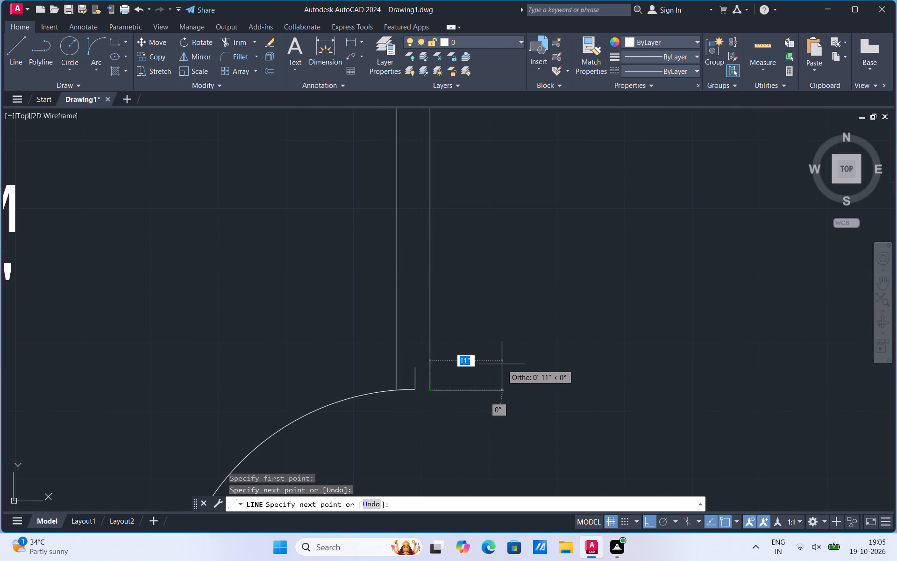
{"action": "key", "text": "Escape"}
Copy the hinge-side jamb line of the door below the kitchen to the upper end of its latch-side stub.
{"action": "scroll", "coordinate": [492, 331], "scroll_direction": "down", "scroll_amount": 2}
{"action": "scroll", "coordinate": [466, 463], "scroll_direction": "up", "scroll_amount": 2}
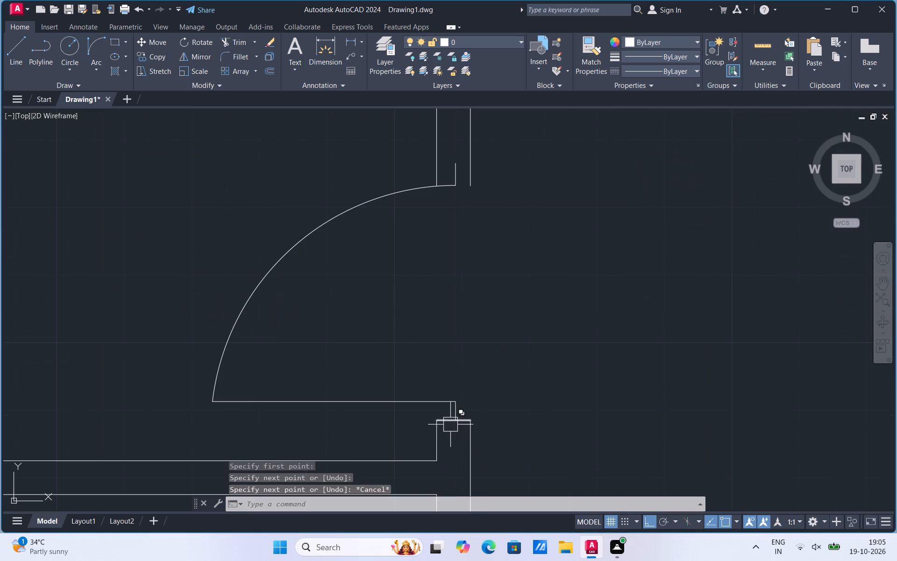
{"action": "left_click", "coordinate": [449, 424]}
{"action": "right_click", "coordinate": [449, 424]}
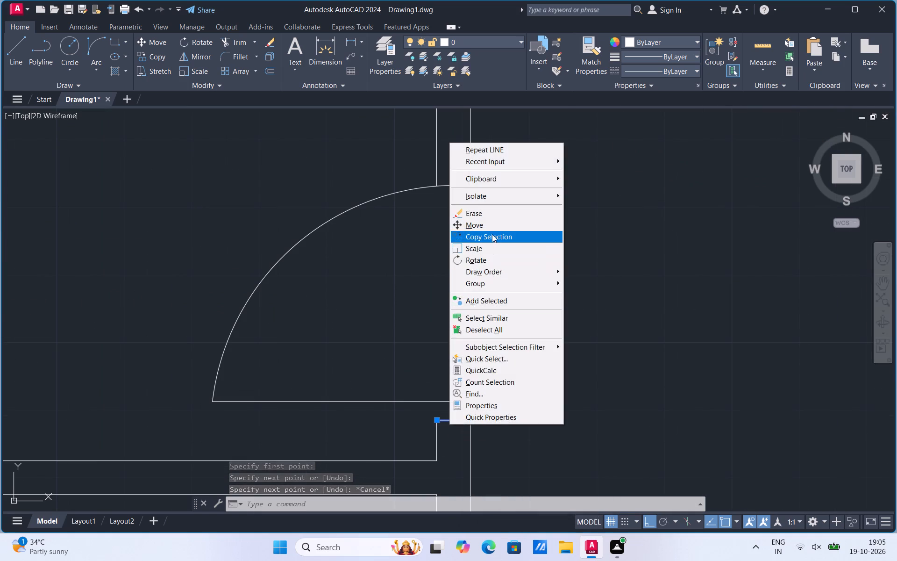
{"action": "left_click", "coordinate": [492, 234]}
{"action": "left_click", "coordinate": [456, 422]}
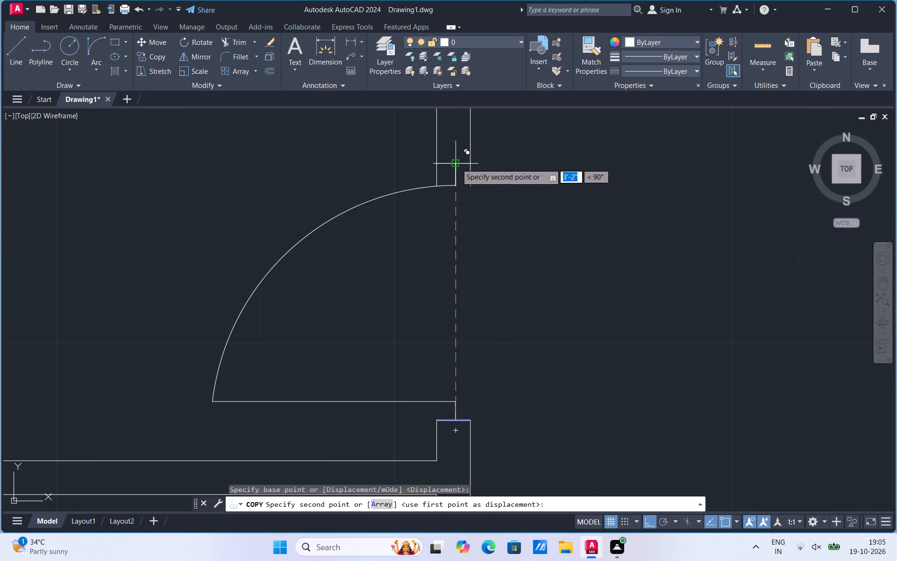
{"action": "left_click", "coordinate": [456, 164]}
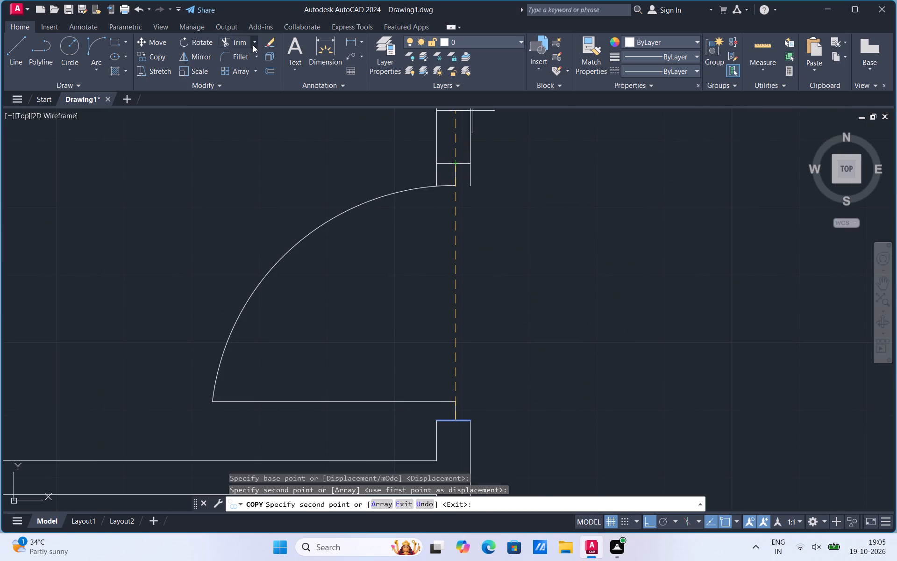
Trim both wall faces below the copied latch-side jamb line of the bedroom door beneath the kitchen.
{"action": "left_click", "coordinate": [243, 41]}
{"action": "scroll", "coordinate": [467, 153], "scroll_direction": "up", "scroll_amount": 3}
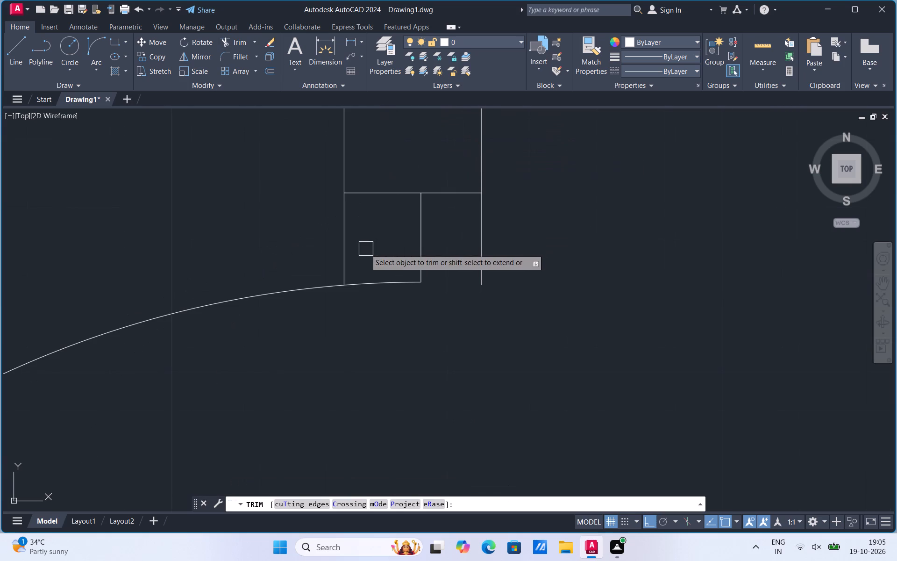
{"action": "left_click", "coordinate": [344, 242]}
{"action": "left_click", "coordinate": [476, 266]}
{"action": "scroll", "coordinate": [462, 313], "scroll_direction": "down", "scroll_amount": 4}
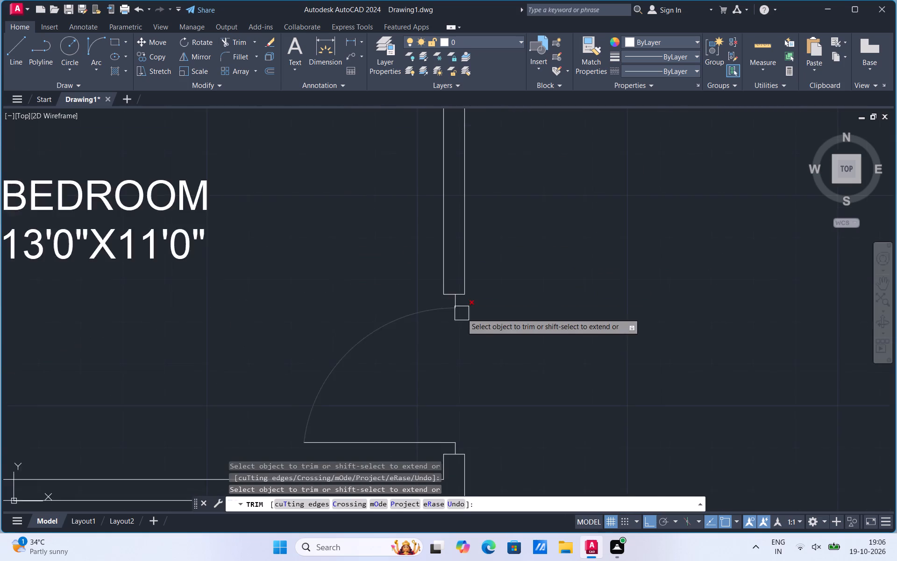
{"action": "scroll", "coordinate": [462, 313], "scroll_direction": "down", "scroll_amount": 4}
Trim the partition lines and inner wall face where the kitchen-bedroom partition meets the living room wall.
{"action": "scroll", "coordinate": [478, 242], "scroll_direction": "up", "scroll_amount": 3}
{"action": "scroll", "coordinate": [409, 278], "scroll_direction": "up", "scroll_amount": 2}
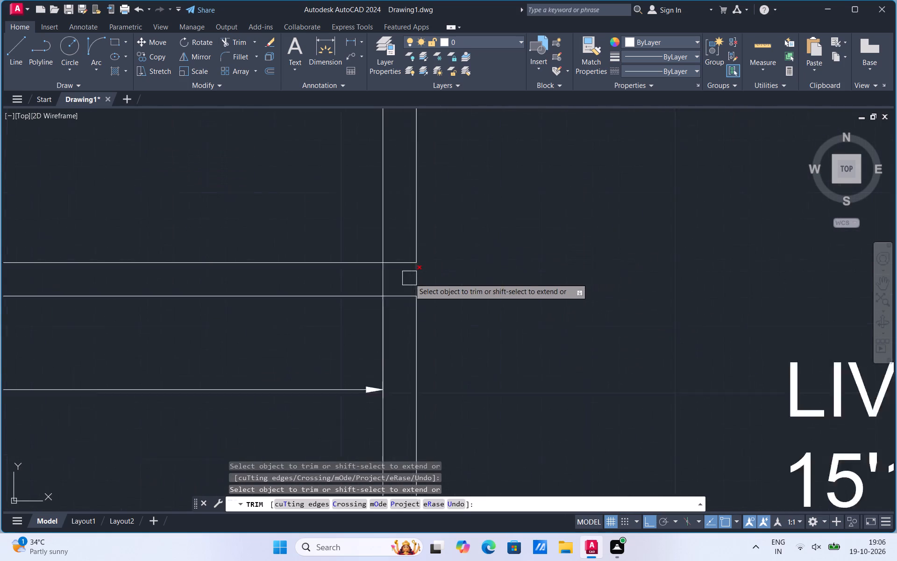
{"action": "scroll", "coordinate": [409, 278], "scroll_direction": "up", "scroll_amount": 1}
{"action": "left_click", "coordinate": [365, 280]}
{"action": "left_click", "coordinate": [382, 311]}
{"action": "left_click", "coordinate": [388, 253]}
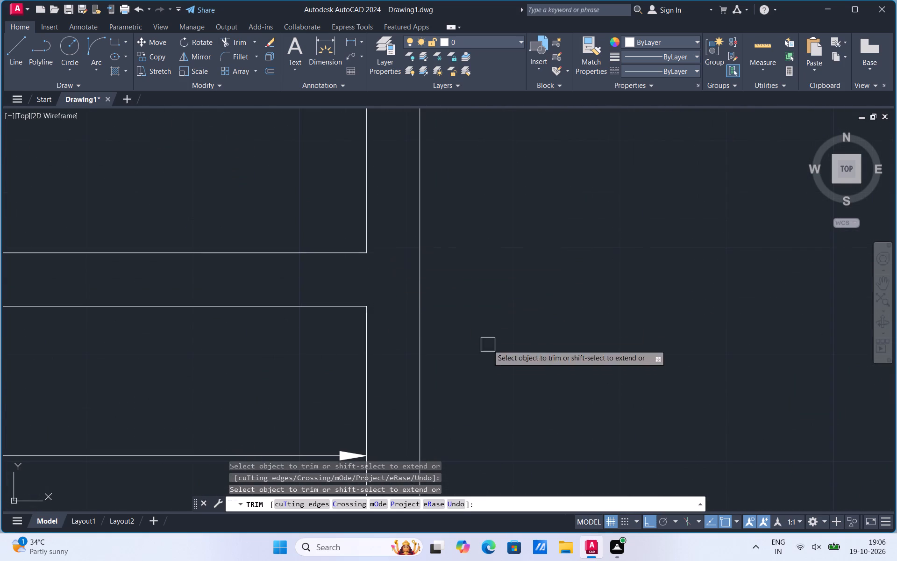
{"action": "scroll", "coordinate": [498, 377], "scroll_direction": "down", "scroll_amount": 3}
{"action": "key", "text": "Escape"}
Draw a line 1'6" up from the kitchen's lower living-side corner, continuing 5" across the wall as a jamb.
{"action": "left_click", "coordinate": [19, 50]}
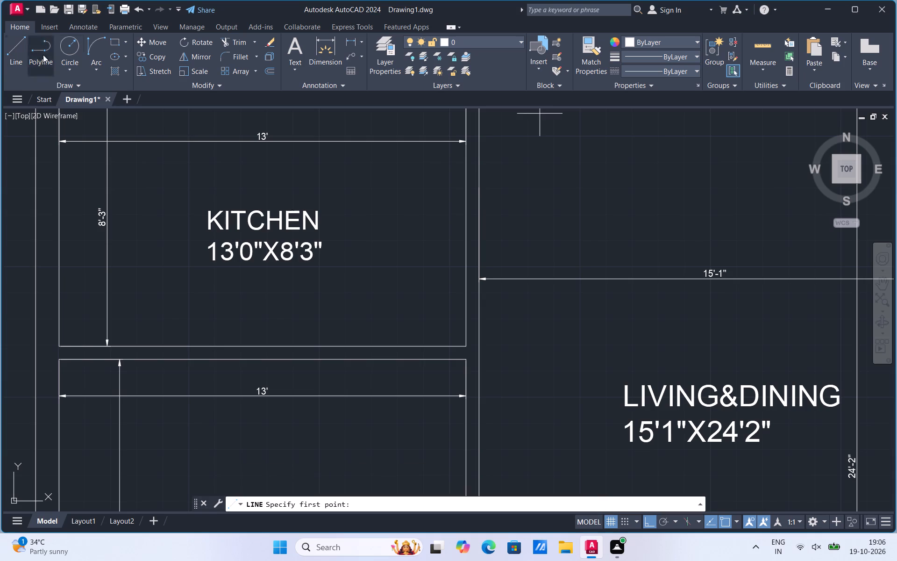
{"action": "scroll", "coordinate": [469, 293], "scroll_direction": "up", "scroll_amount": 1}
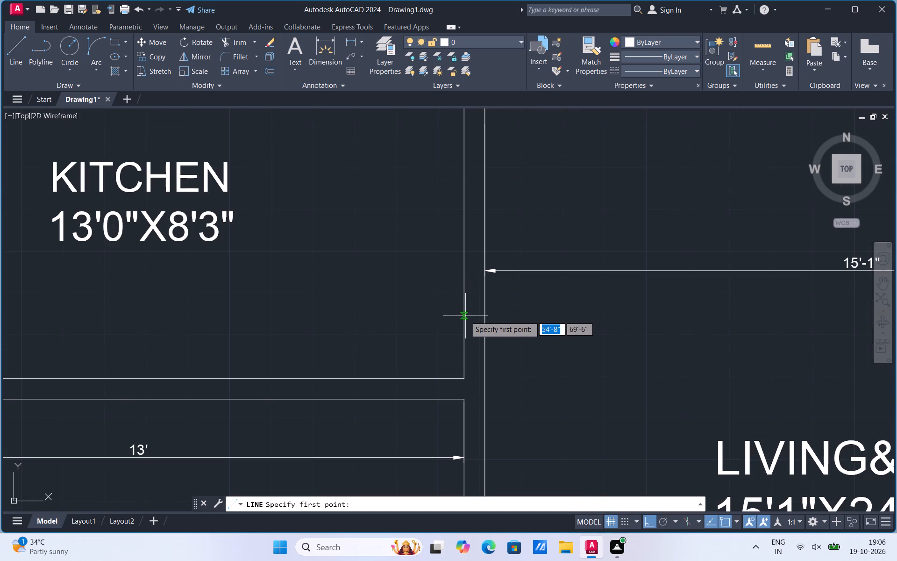
{"action": "left_click", "coordinate": [10, 61]}
{"action": "left_click", "coordinate": [466, 378]}
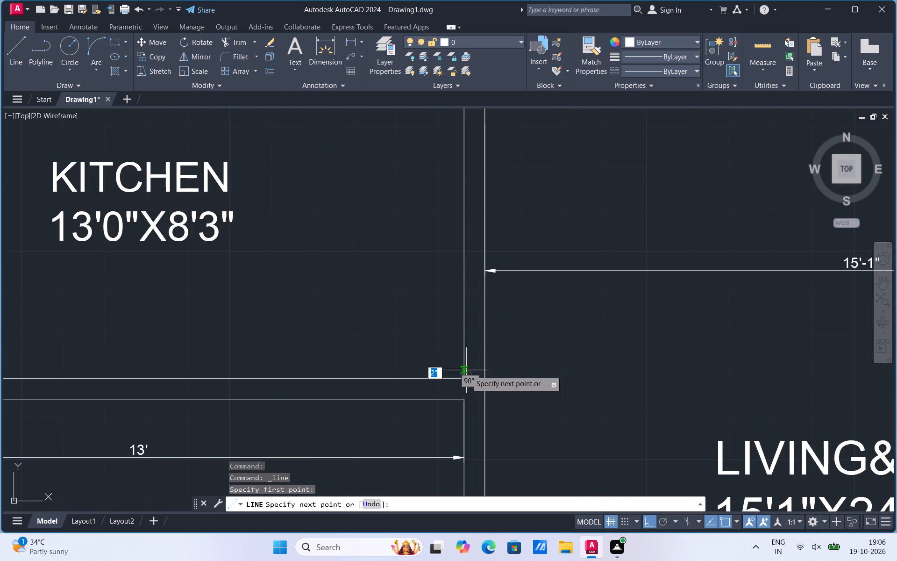
{"action": "type", "text": "1'6"}
{"action": "key", "text": "shift+quotedbl"}
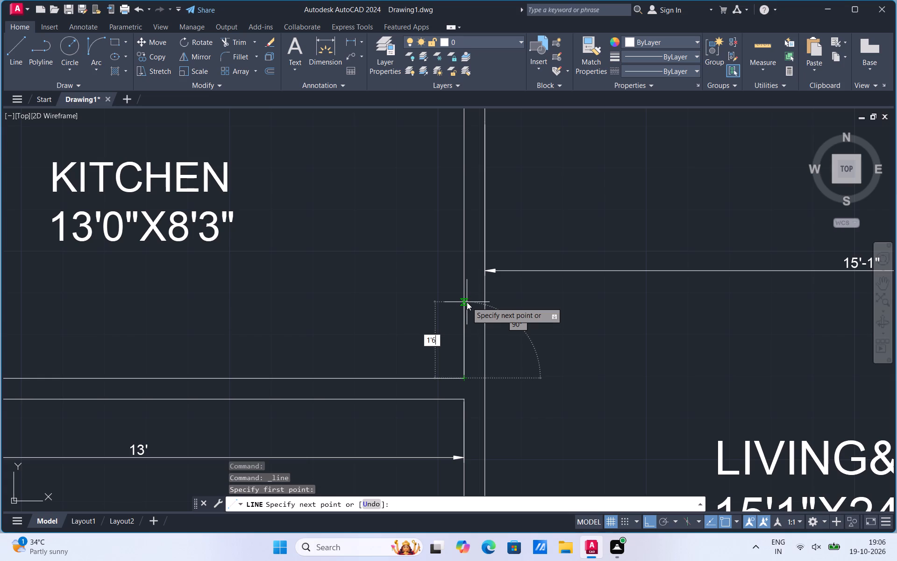
{"action": "key", "text": "Return"}
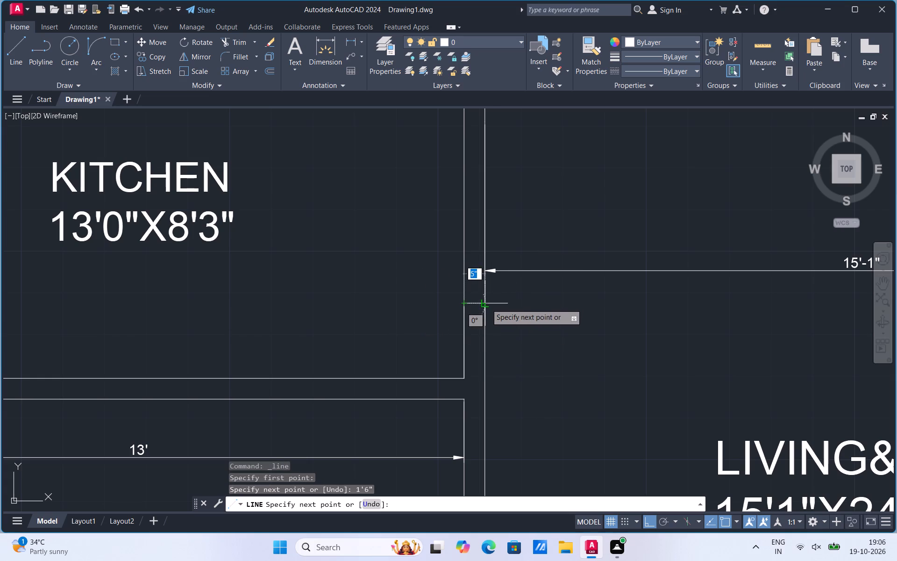
{"action": "left_click", "coordinate": [485, 304]}
{"action": "key", "text": "Escape"}
Erase the 1'6" vertical guide line on the kitchen's wall face.
{"action": "left_click", "coordinate": [466, 341]}
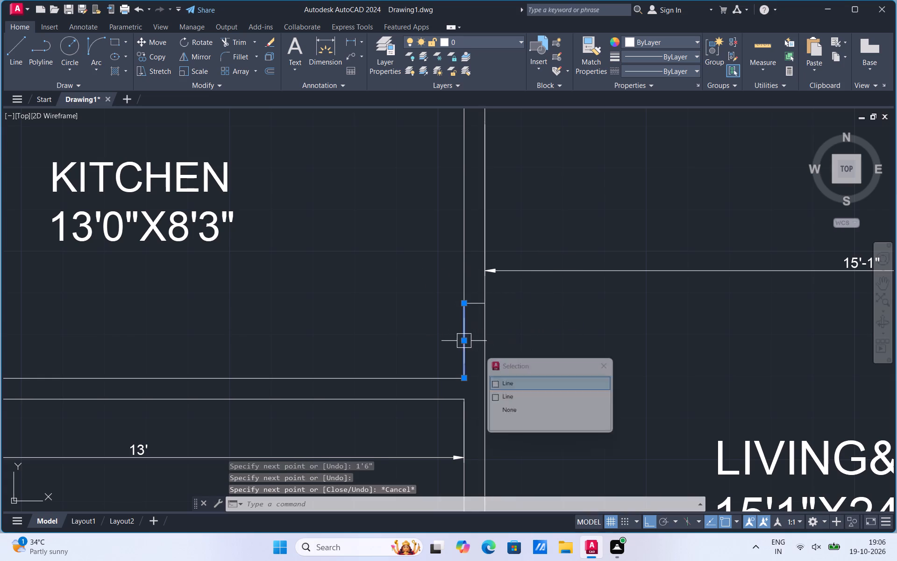
{"action": "key", "text": "Delete"}
{"action": "scroll", "coordinate": [443, 342], "scroll_direction": "down", "scroll_amount": 3}
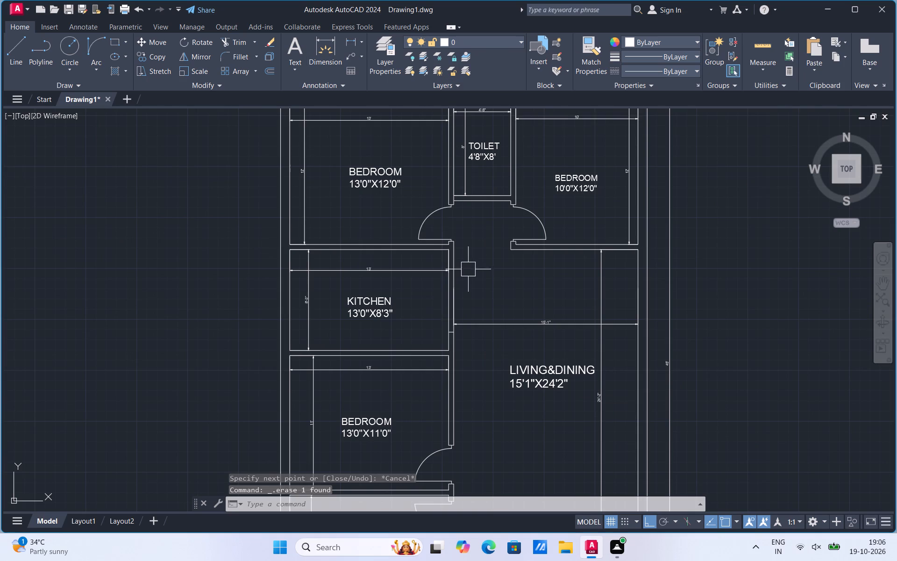
Move the kitchen's lower jamb line 1' down along the living-side wall.
{"action": "scroll", "coordinate": [465, 266], "scroll_direction": "up", "scroll_amount": 2}
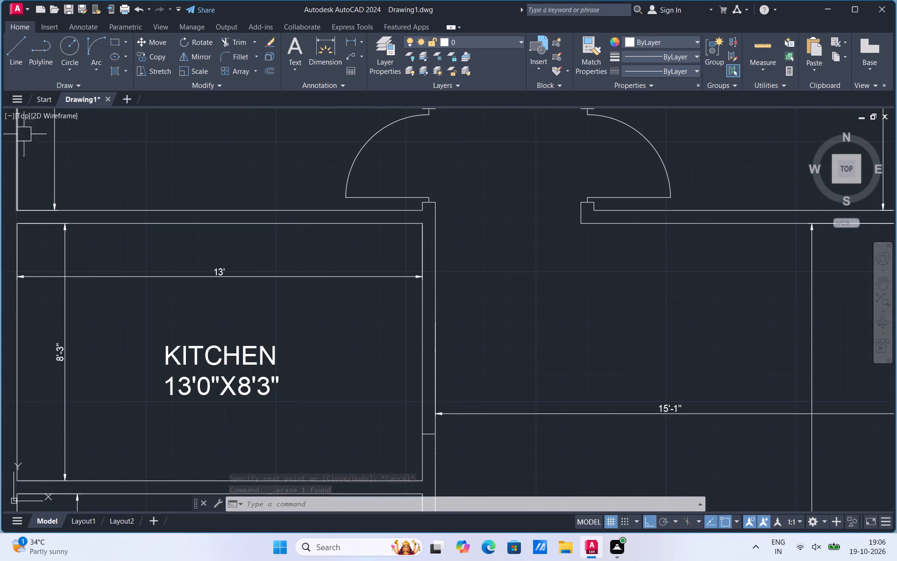
{"action": "scroll", "coordinate": [393, 250], "scroll_direction": "down", "scroll_amount": 1}
{"action": "scroll", "coordinate": [400, 386], "scroll_direction": "up", "scroll_amount": 2}
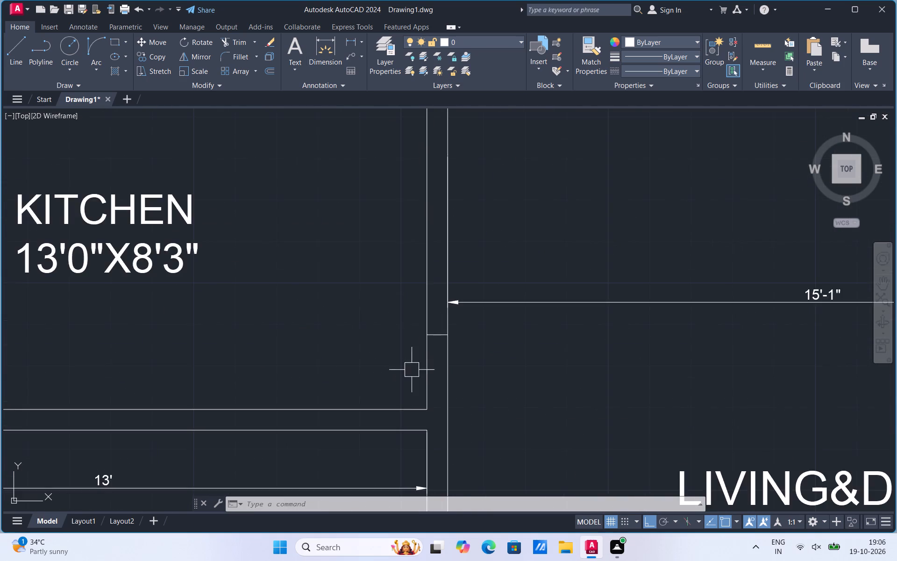
{"action": "scroll", "coordinate": [420, 360], "scroll_direction": "up", "scroll_amount": 1}
{"action": "left_click", "coordinate": [448, 321]}
{"action": "right_click", "coordinate": [448, 321]}
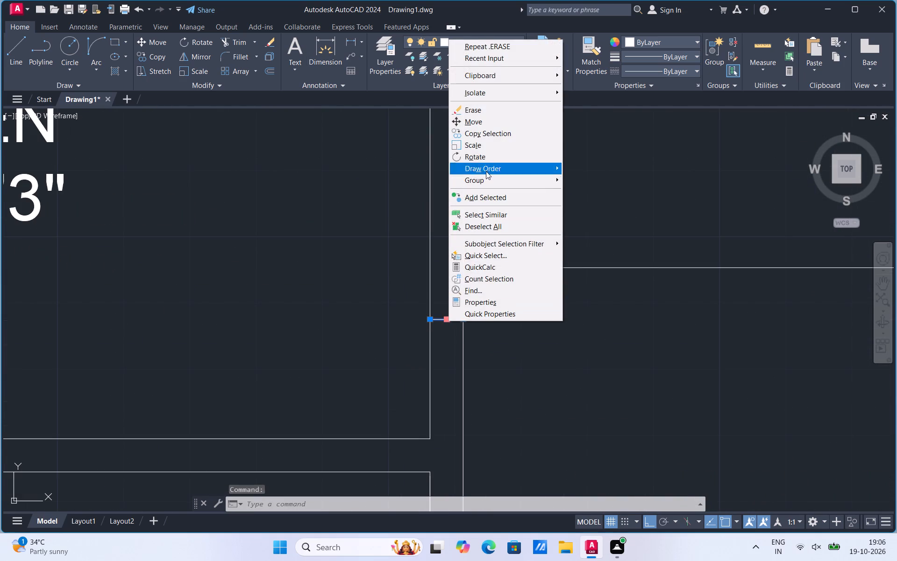
{"action": "left_click", "coordinate": [480, 124]}
{"action": "left_click", "coordinate": [462, 319]}
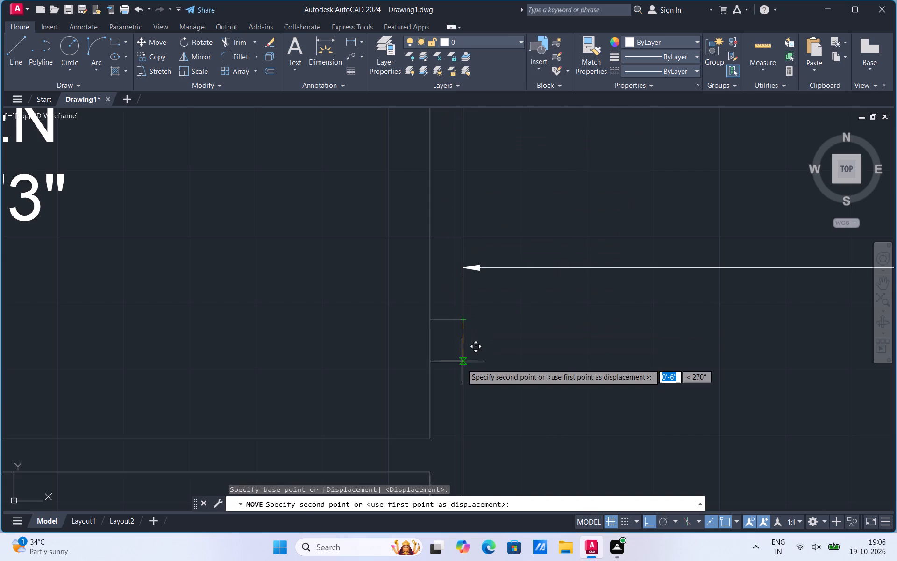
{"action": "type", "text": "1'"}
{"action": "key", "text": "Return"}
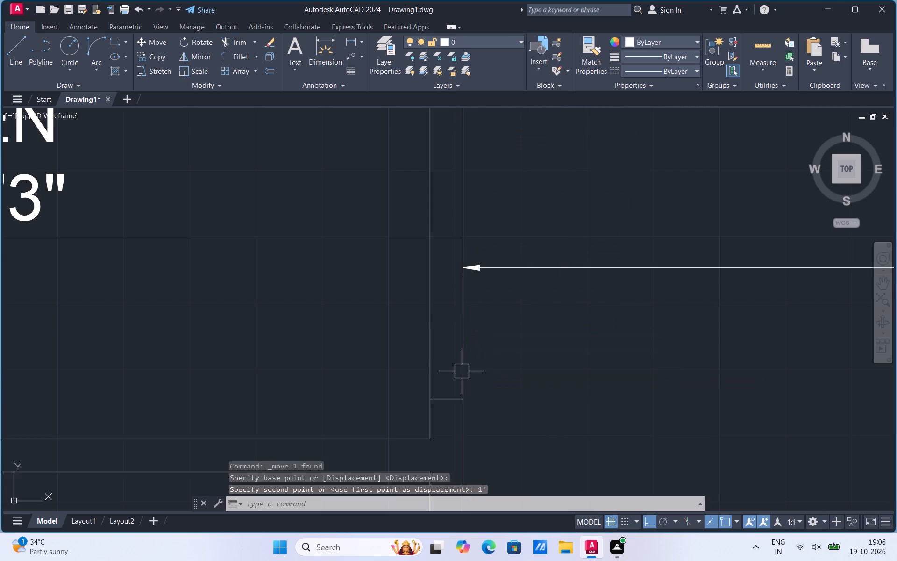
Copy the kitchen's jamb line 4' up the living-side wall to mark the opposite side of the opening.
{"action": "scroll", "coordinate": [458, 433], "scroll_direction": "down", "scroll_amount": 3}
{"action": "scroll", "coordinate": [453, 317], "scroll_direction": "up", "scroll_amount": 1}
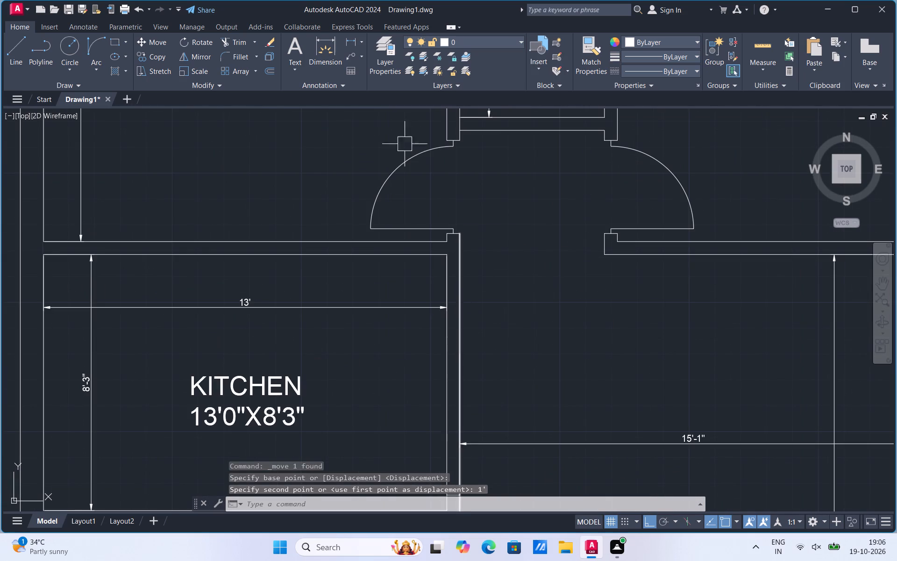
{"action": "scroll", "coordinate": [436, 273], "scroll_direction": "down", "scroll_amount": 1}
{"action": "scroll", "coordinate": [453, 412], "scroll_direction": "up", "scroll_amount": 1}
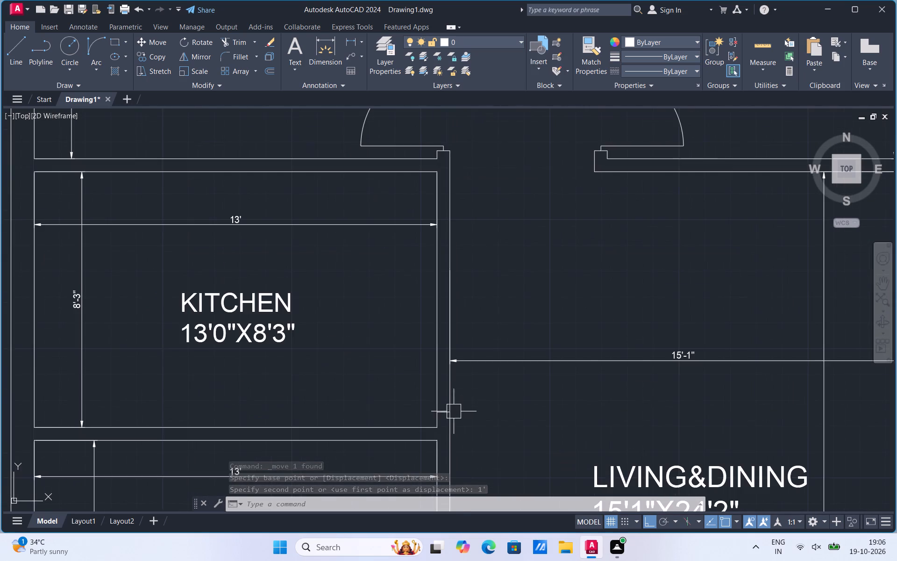
{"action": "scroll", "coordinate": [449, 417], "scroll_direction": "up", "scroll_amount": 2}
{"action": "left_click", "coordinate": [438, 408]}
{"action": "right_click", "coordinate": [438, 408]}
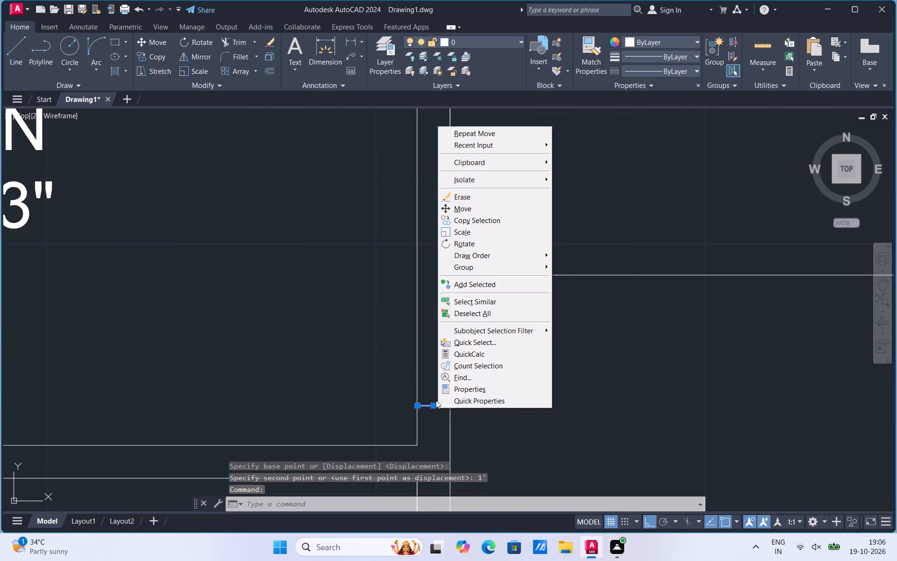
{"action": "left_click", "coordinate": [465, 223]}
{"action": "left_click", "coordinate": [448, 403]}
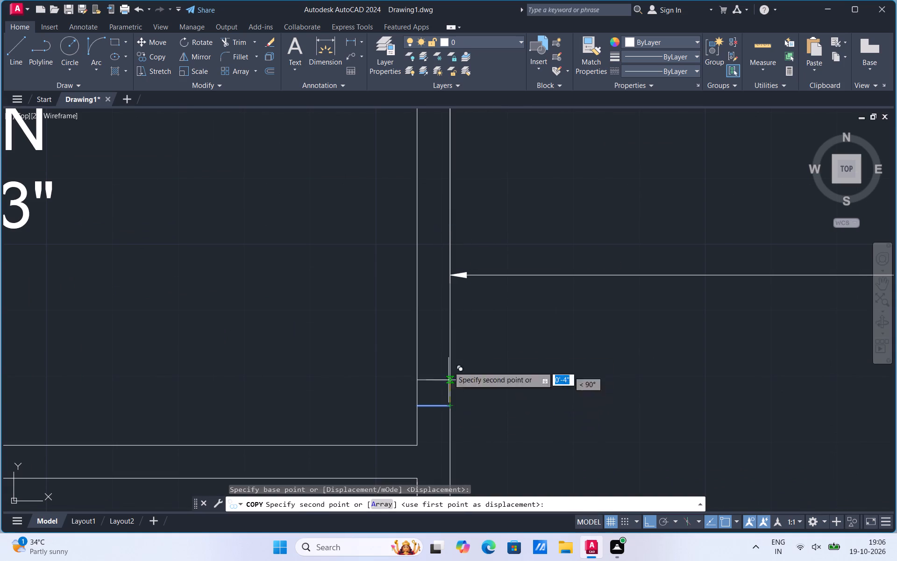
{"action": "type", "text": "4'"}
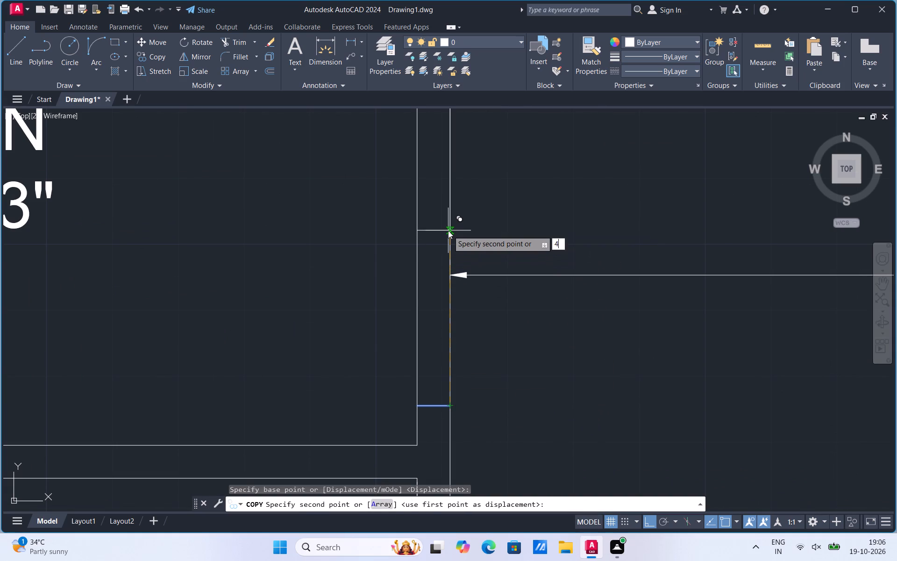
{"action": "key", "text": "Return"}
{"action": "scroll", "coordinate": [468, 419], "scroll_direction": "down", "scroll_amount": 3}
{"action": "scroll", "coordinate": [457, 286], "scroll_direction": "up", "scroll_amount": 1}
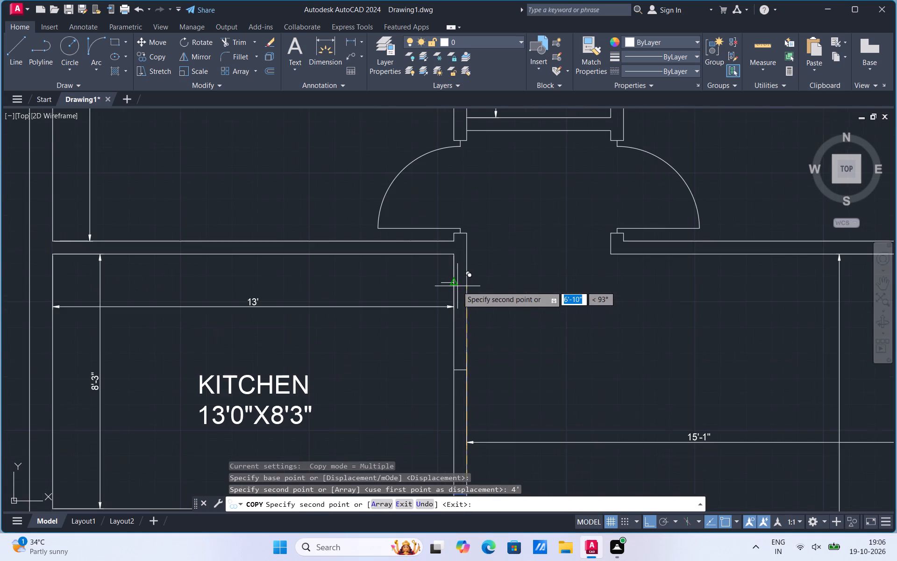
{"action": "scroll", "coordinate": [491, 301], "scroll_direction": "down", "scroll_amount": 1}
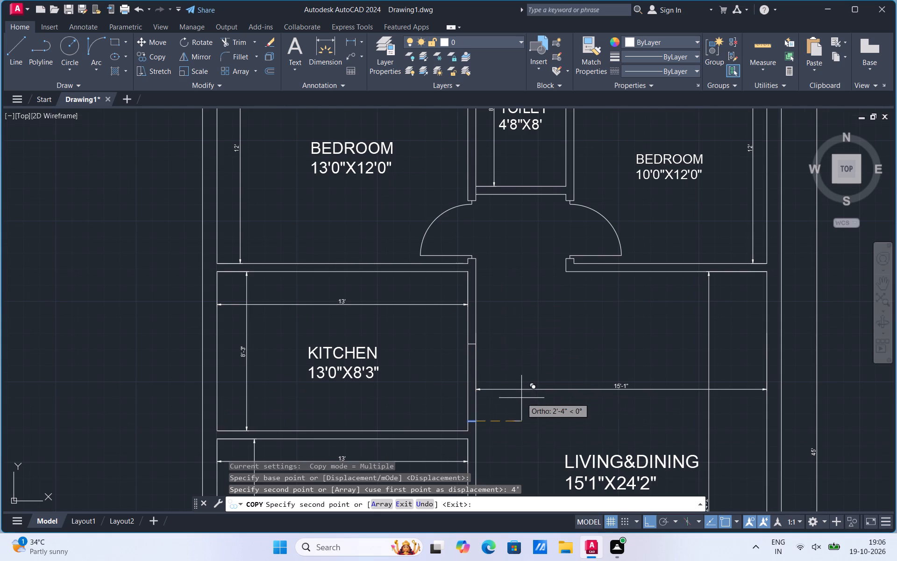
{"action": "scroll", "coordinate": [521, 398], "scroll_direction": "up", "scroll_amount": 1}
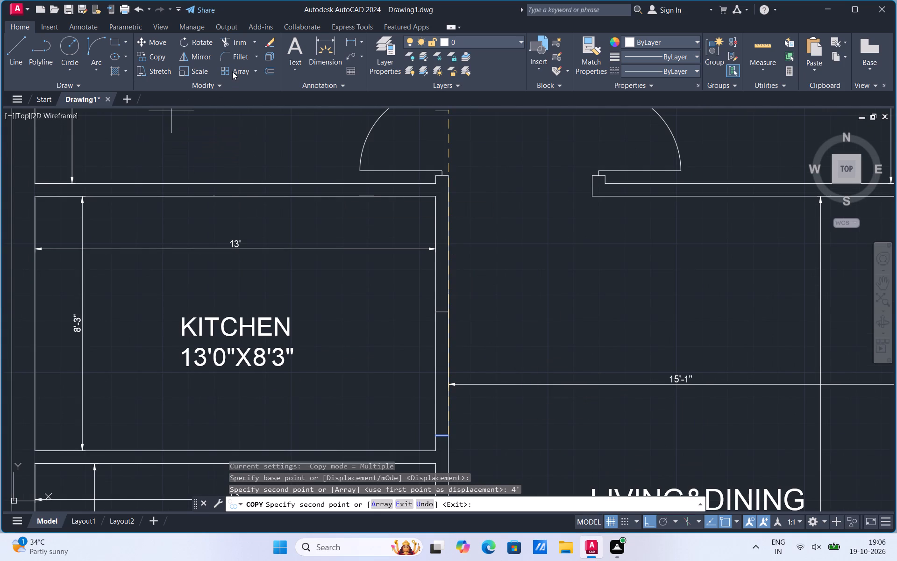
Trim both wall faces between the kitchen's two jamb lines and remove the 15'-1" living room dimension.
{"action": "left_click", "coordinate": [233, 46]}
{"action": "left_click_drag", "start_coordinate": [399, 370], "coordinate": [481, 334]}
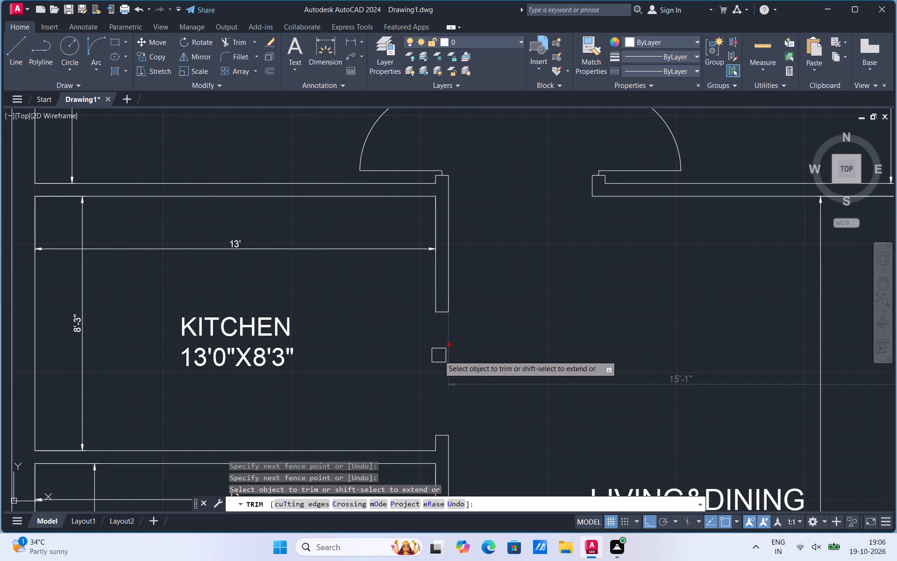
{"action": "left_click", "coordinate": [439, 360]}
{"action": "left_click", "coordinate": [466, 389]}
{"action": "left_click", "coordinate": [457, 385]}
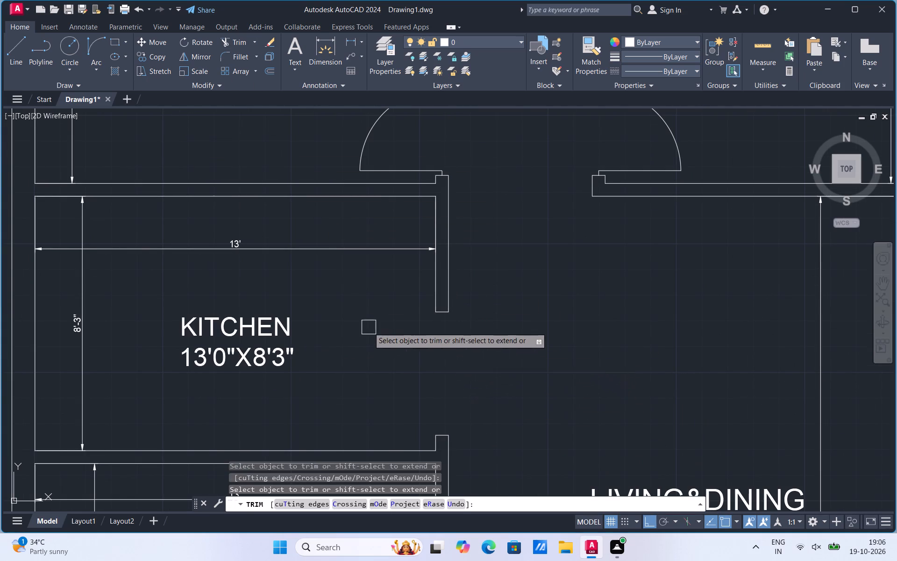
Copy the lowest bedroom's door from its lower frame end to the living room wall face beside the stair partition.
{"action": "scroll", "coordinate": [369, 328], "scroll_direction": "down", "scroll_amount": 3}
{"action": "scroll", "coordinate": [430, 357], "scroll_direction": "up", "scroll_amount": 1}
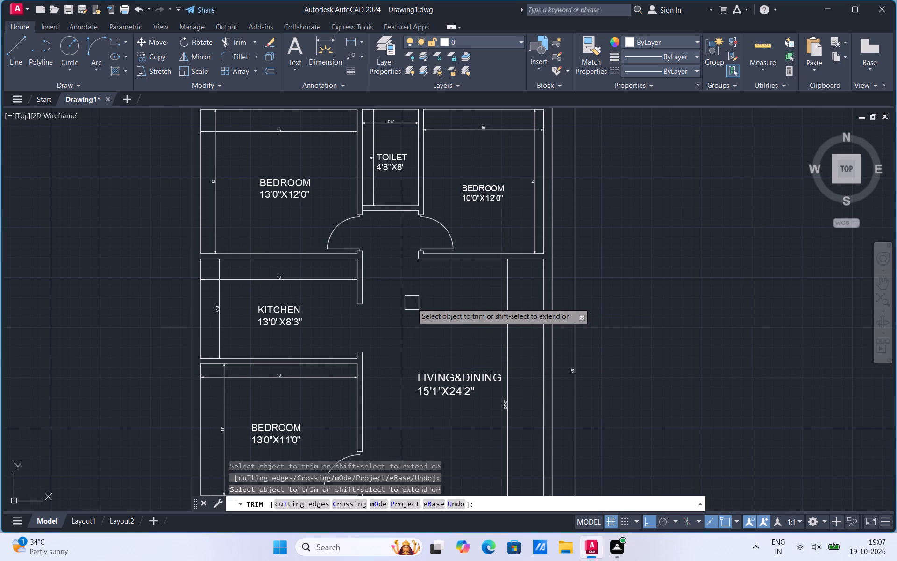
{"action": "scroll", "coordinate": [404, 261], "scroll_direction": "down", "scroll_amount": 2}
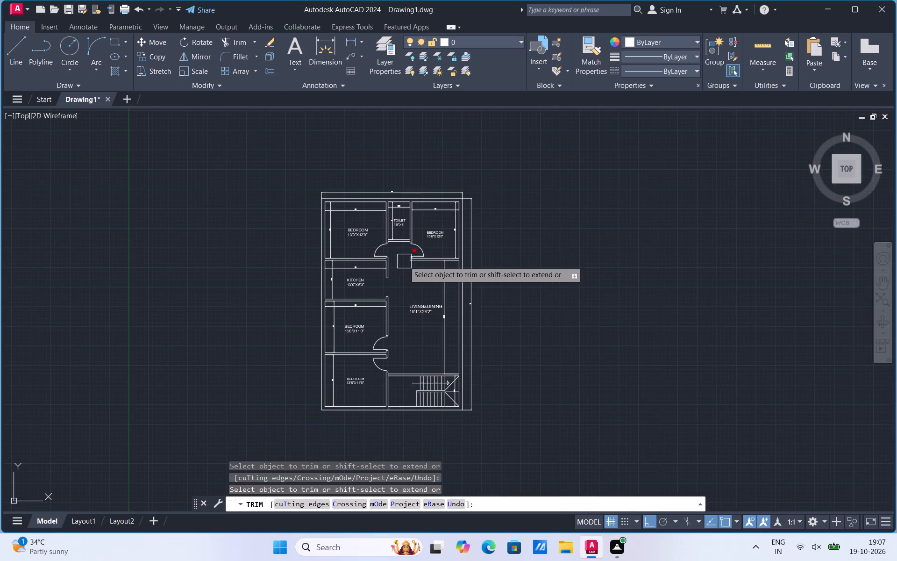
{"action": "scroll", "coordinate": [414, 349], "scroll_direction": "up", "scroll_amount": 1}
{"action": "scroll", "coordinate": [477, 456], "scroll_direction": "up", "scroll_amount": 2}
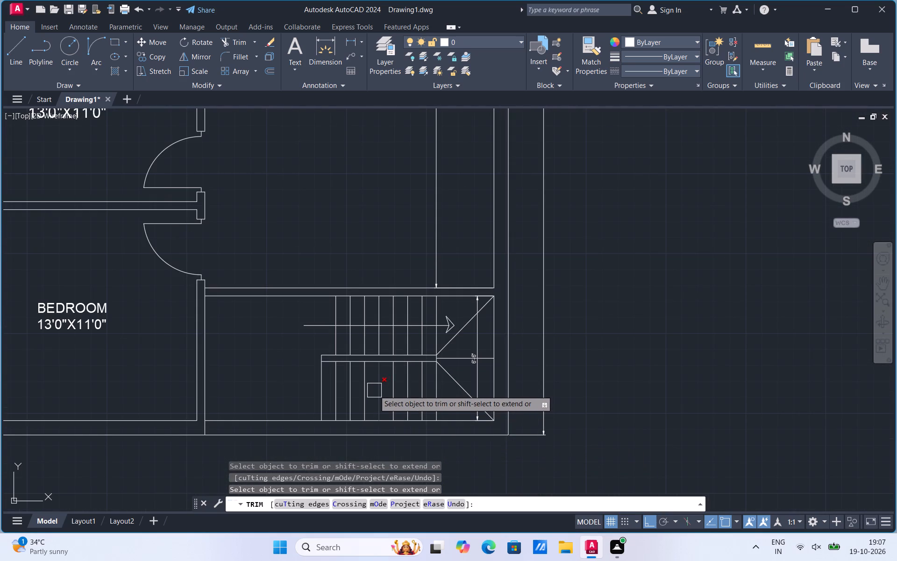
{"action": "scroll", "coordinate": [556, 433], "scroll_direction": "down", "scroll_amount": 2}
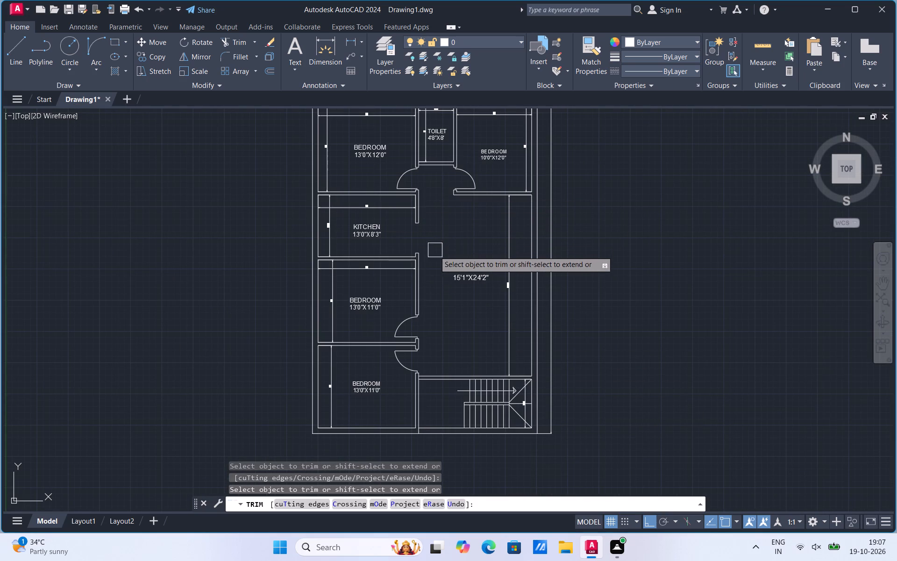
{"action": "scroll", "coordinate": [432, 301], "scroll_direction": "up", "scroll_amount": 1}
{"action": "key", "text": "Escape"}
{"action": "left_click", "coordinate": [387, 399]}
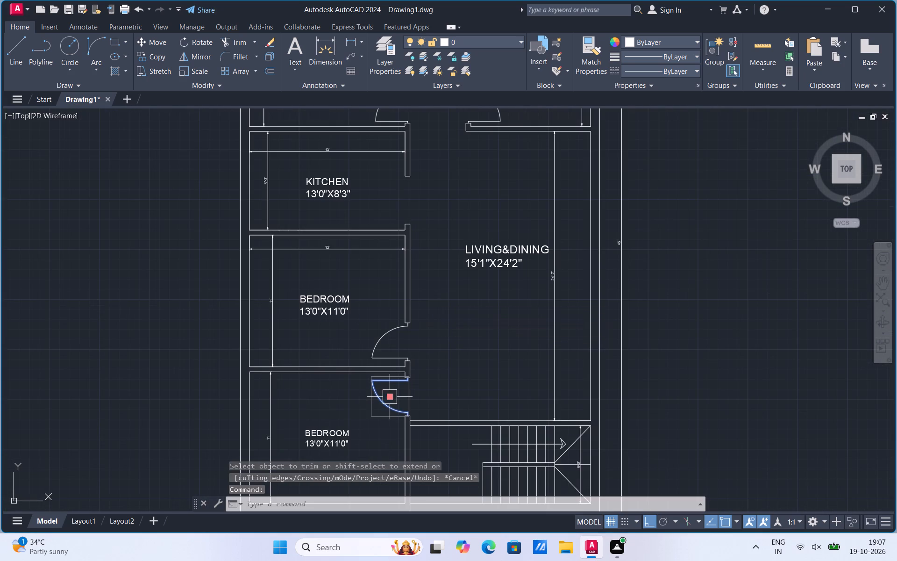
{"action": "right_click", "coordinate": [387, 399]}
{"action": "left_click", "coordinate": [435, 231]}
{"action": "scroll", "coordinate": [424, 432], "scroll_direction": "up", "scroll_amount": 2}
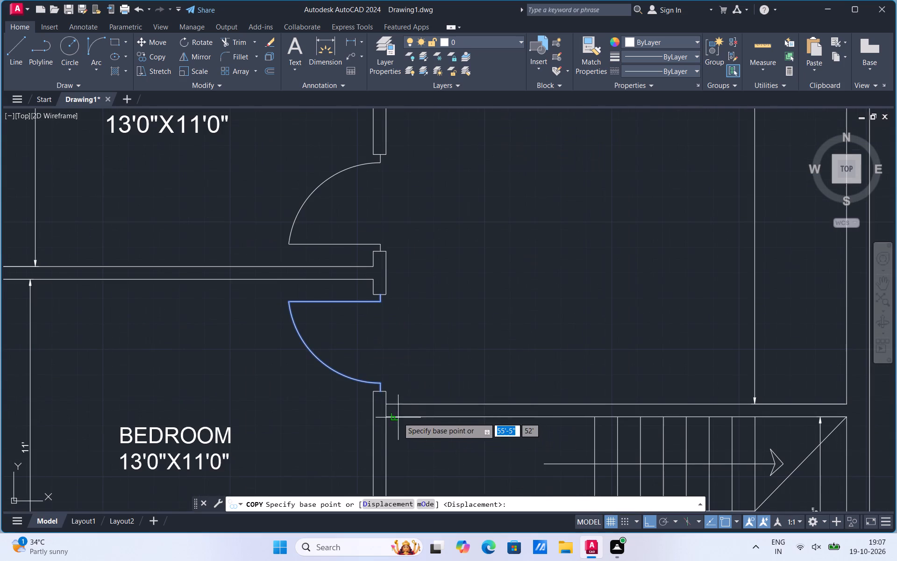
{"action": "left_click", "coordinate": [379, 391]}
{"action": "scroll", "coordinate": [411, 410], "scroll_direction": "up", "scroll_amount": 3}
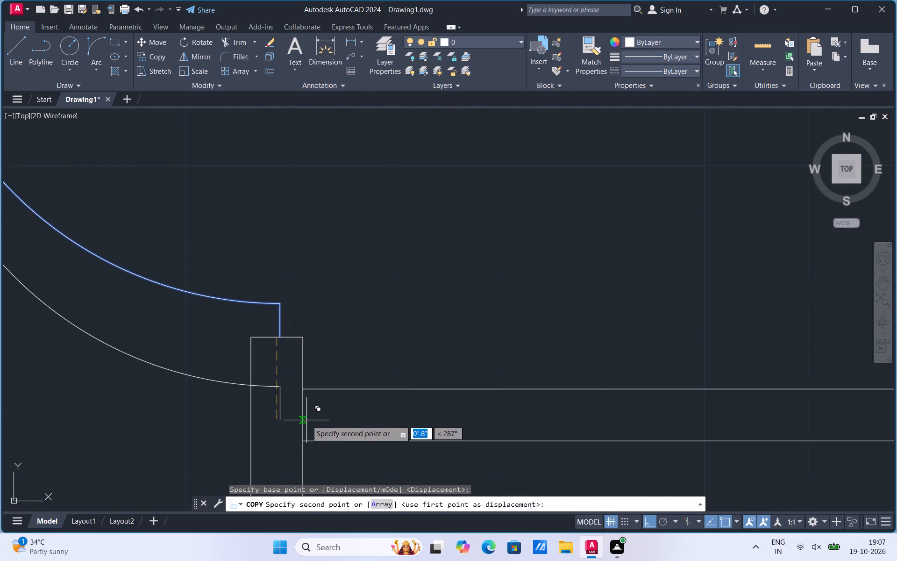
{"action": "left_click", "coordinate": [304, 421]}
{"action": "key", "text": "Escape"}
Rotate the copied door 270° about its lower frame end.
{"action": "scroll", "coordinate": [484, 381], "scroll_direction": "down", "scroll_amount": 2}
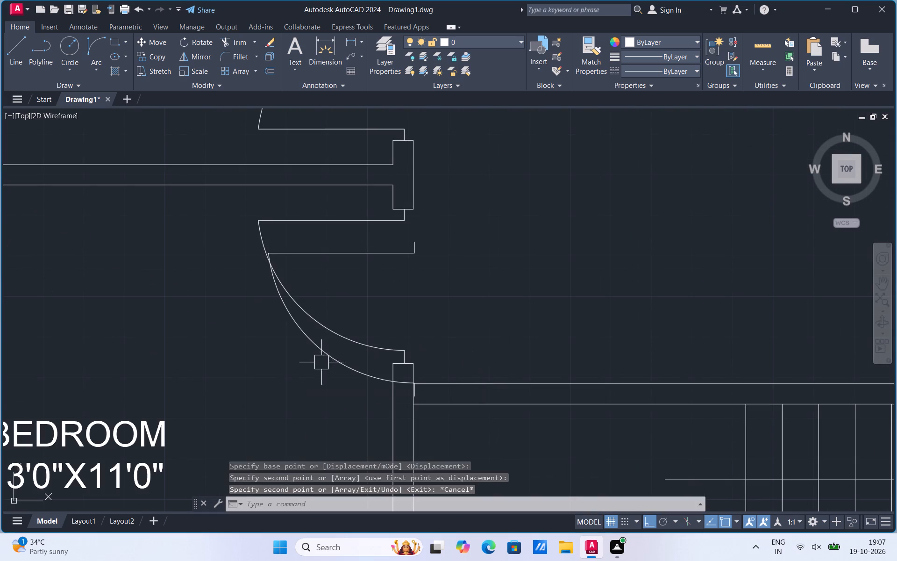
{"action": "left_click", "coordinate": [336, 360]}
{"action": "right_click", "coordinate": [336, 361]}
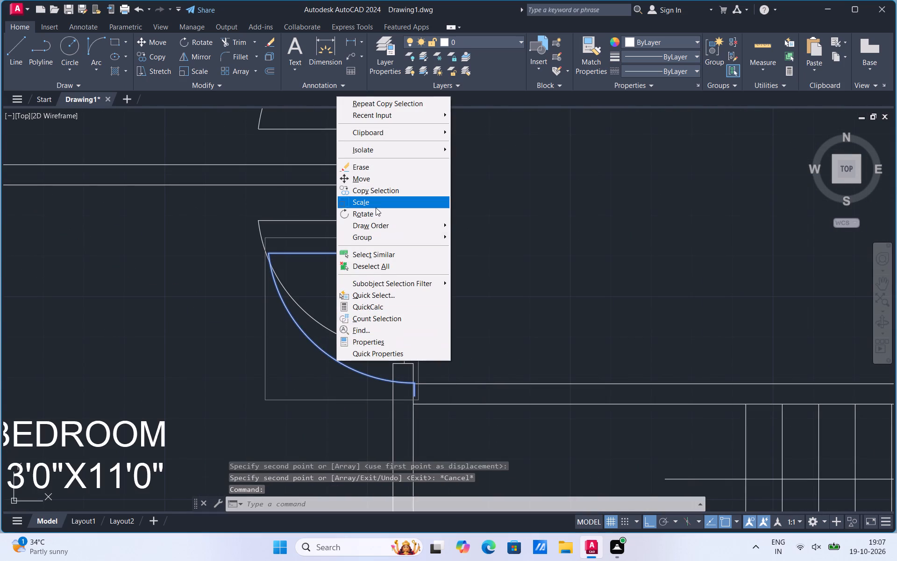
{"action": "left_click", "coordinate": [370, 211]}
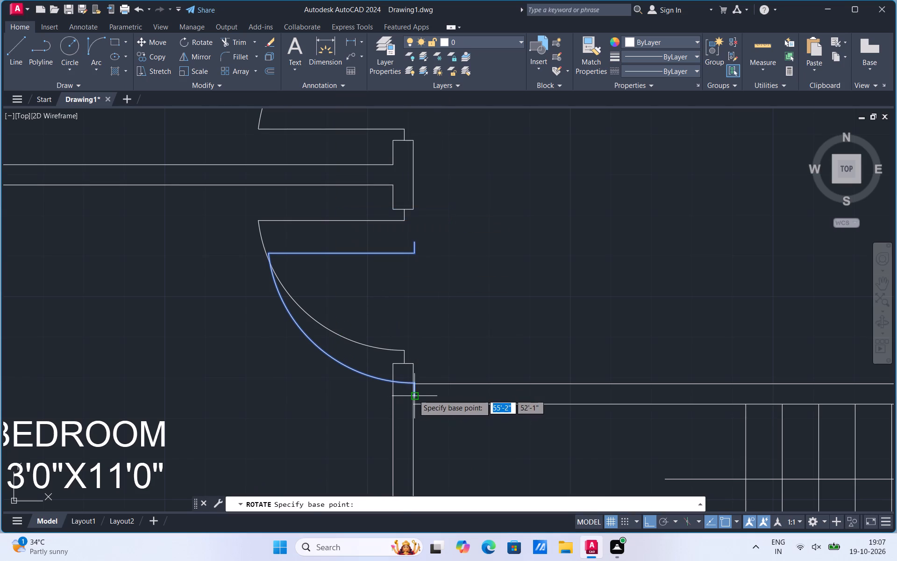
{"action": "left_click", "coordinate": [415, 395]}
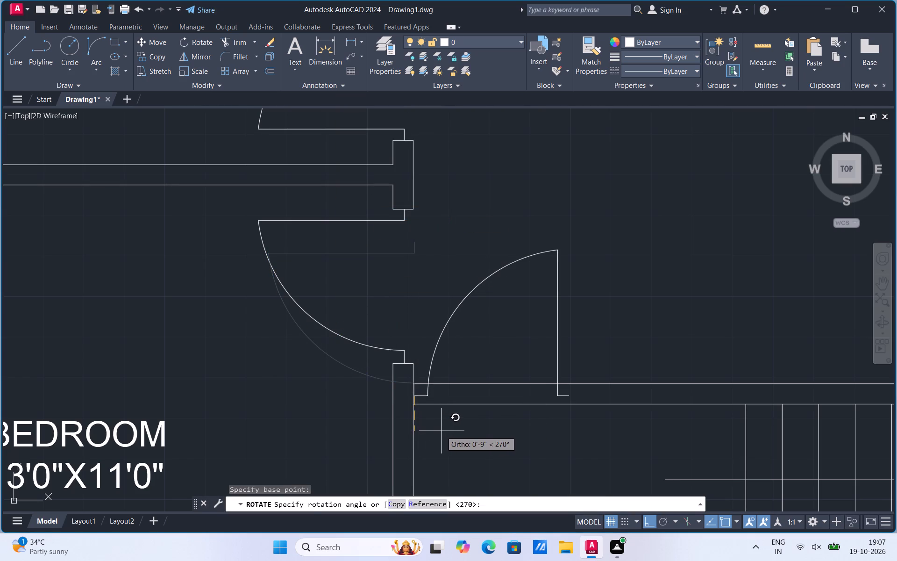
{"action": "left_click", "coordinate": [442, 431]}
Move the rotated door so its latch-side frame end meets the living room wall face between the stair partition's faces.
{"action": "left_click", "coordinate": [438, 358]}
{"action": "right_click", "coordinate": [438, 358]}
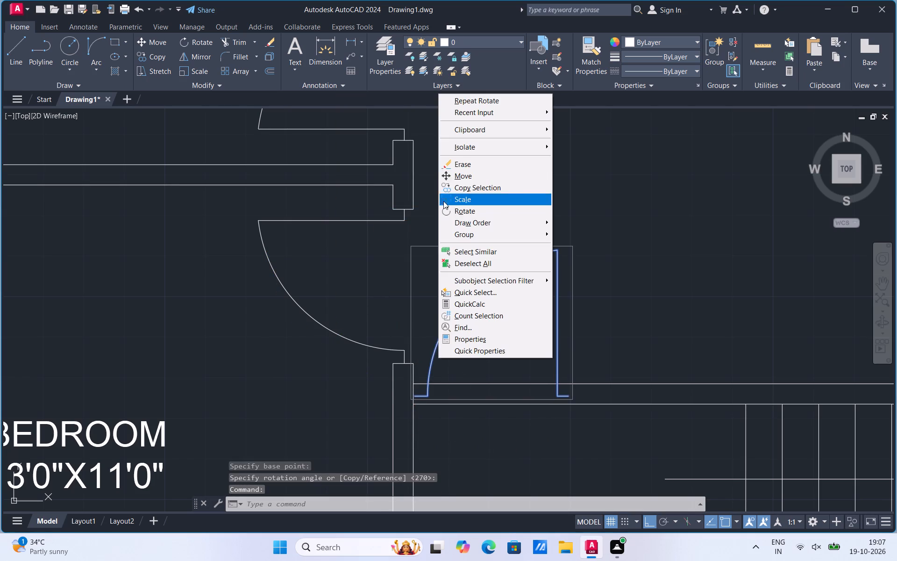
{"action": "left_click", "coordinate": [456, 177]}
{"action": "scroll", "coordinate": [422, 397], "scroll_direction": "up", "scroll_amount": 5}
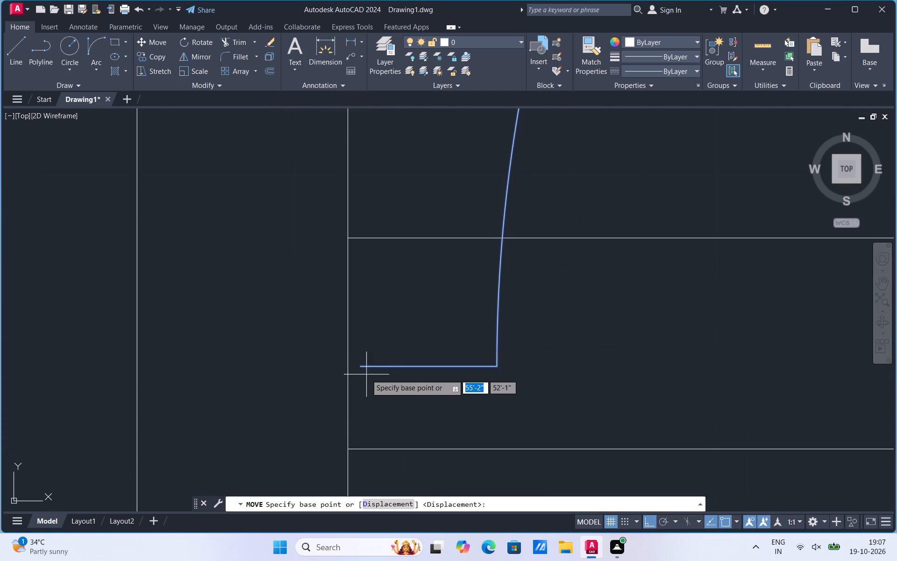
{"action": "left_click", "coordinate": [362, 367]}
{"action": "left_click", "coordinate": [349, 355]}
Draw a jamb line from the stair door's hinge-side frame end to the partition's upper face and extend it to the lower face.
{"action": "scroll", "coordinate": [306, 409], "scroll_direction": "down", "scroll_amount": 3}
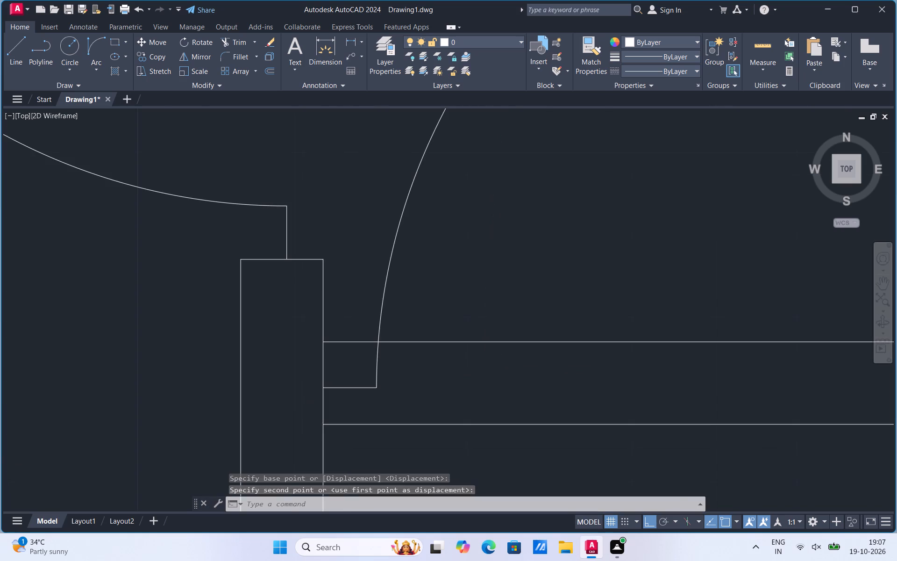
{"action": "scroll", "coordinate": [306, 409], "scroll_direction": "down", "scroll_amount": 3}
{"action": "left_click", "coordinate": [16, 61]}
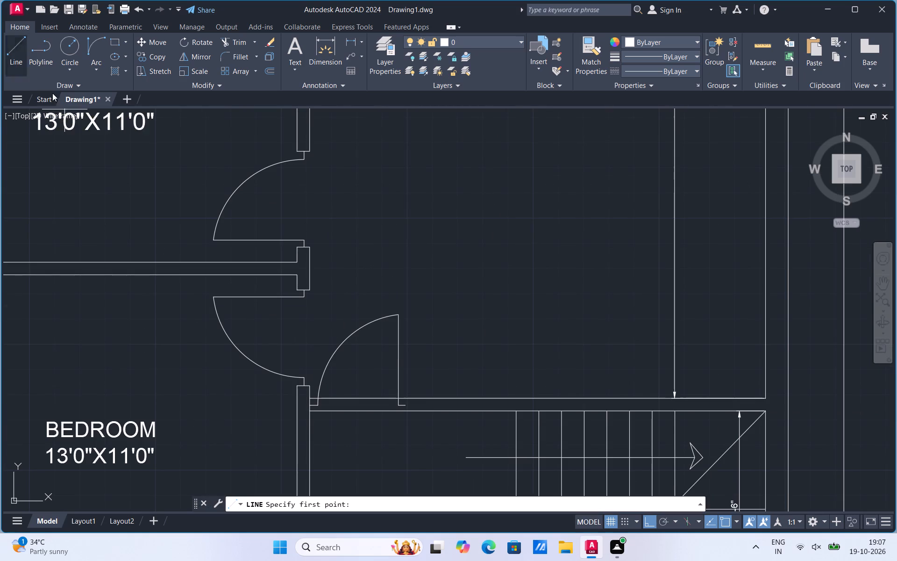
{"action": "scroll", "coordinate": [416, 418], "scroll_direction": "up", "scroll_amount": 2}
{"action": "left_click", "coordinate": [385, 386]}
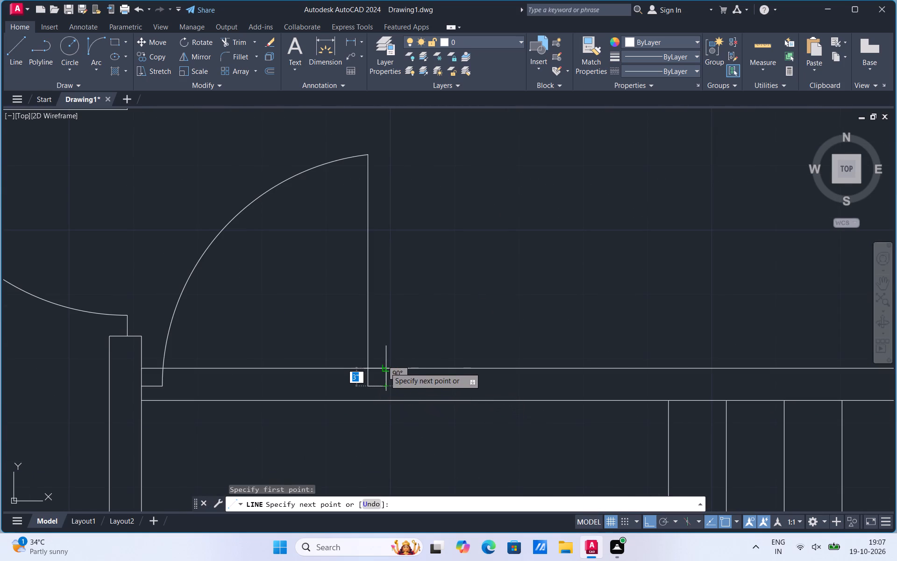
{"action": "left_click", "coordinate": [385, 367]}
{"action": "key", "text": "Escape"}
{"action": "type", "text": "EX"}
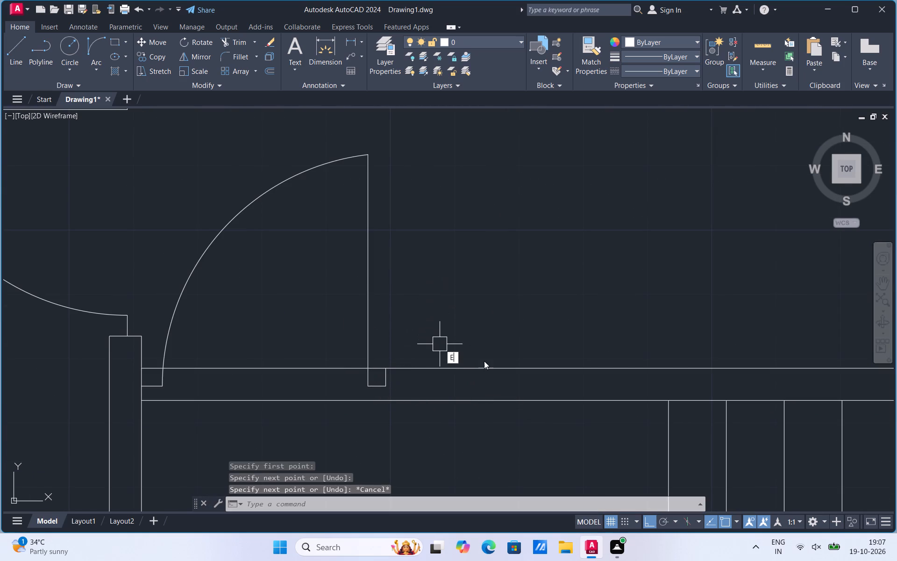
{"action": "left_click", "coordinate": [484, 368]}
{"action": "scroll", "coordinate": [390, 376], "scroll_direction": "up", "scroll_amount": 2}
{"action": "left_click", "coordinate": [380, 383]}
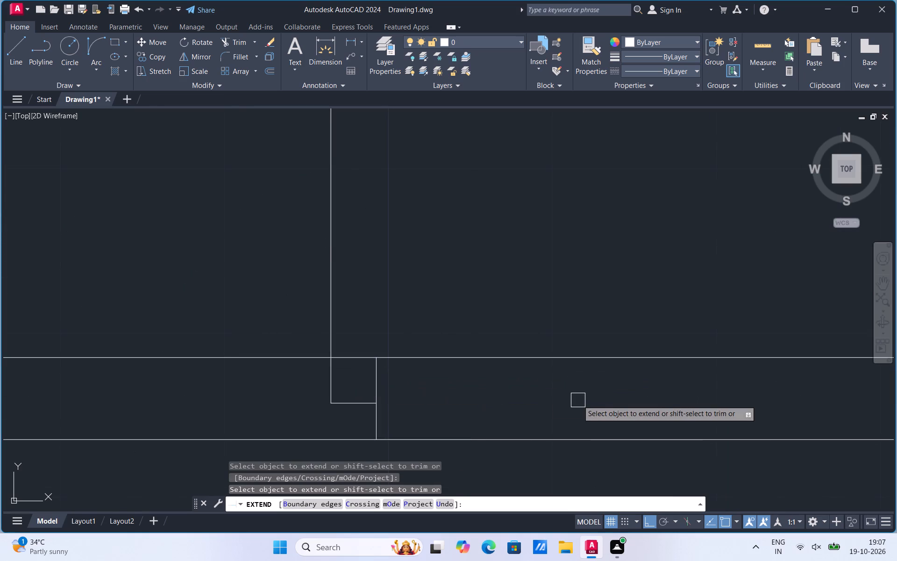
Trim both stair partition lines across the door opening, including the leftover pieces beside the wall and the jamb.
{"action": "scroll", "coordinate": [578, 400], "scroll_direction": "down", "scroll_amount": 2}
{"action": "left_click", "coordinate": [240, 46]}
{"action": "left_click_drag", "start_coordinate": [400, 335], "coordinate": [400, 337]}
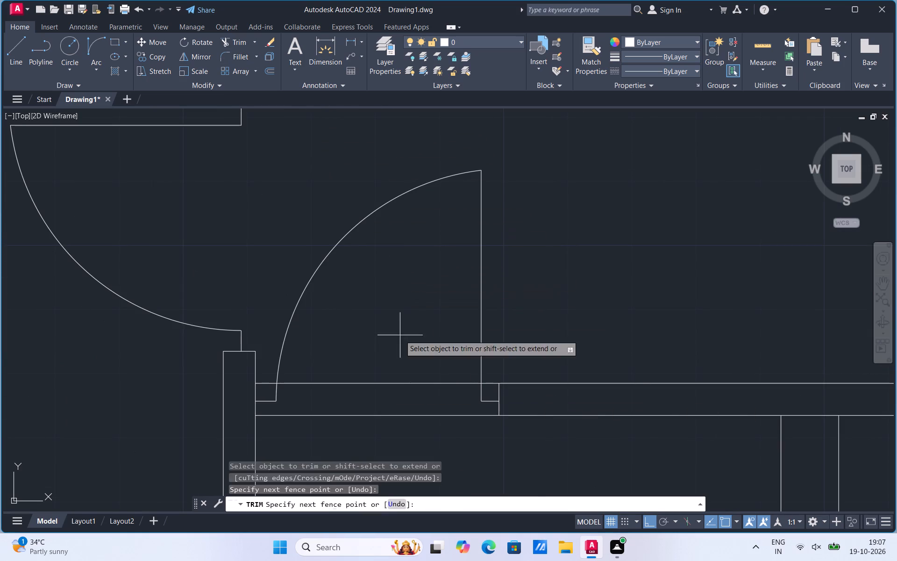
{"action": "left_click_drag", "start_coordinate": [400, 337], "coordinate": [414, 468]}
{"action": "left_click", "coordinate": [264, 383]}
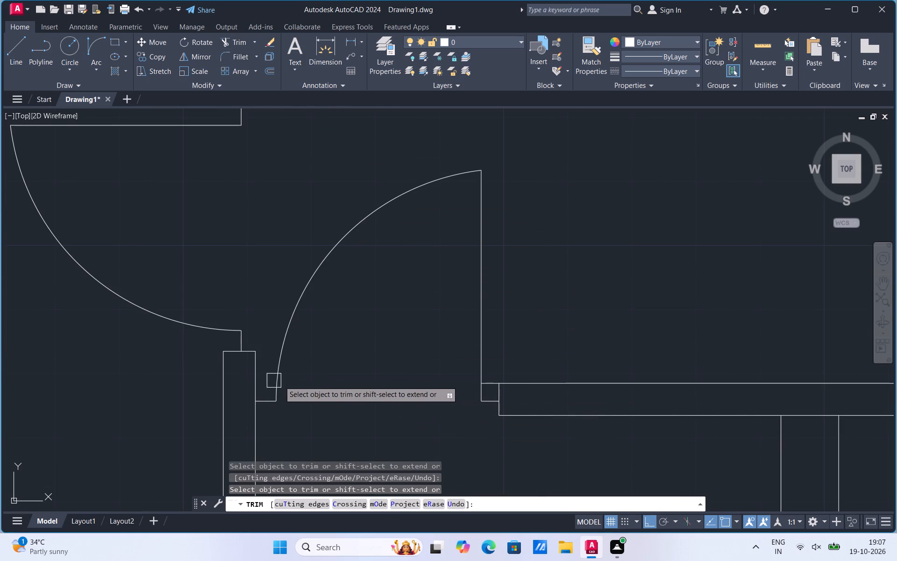
{"action": "left_click", "coordinate": [491, 381]}
{"action": "scroll", "coordinate": [490, 316], "scroll_direction": "down", "scroll_amount": 4}
{"action": "scroll", "coordinate": [491, 360], "scroll_direction": "up", "scroll_amount": 1}
{"action": "scroll", "coordinate": [458, 331], "scroll_direction": "down", "scroll_amount": 1}
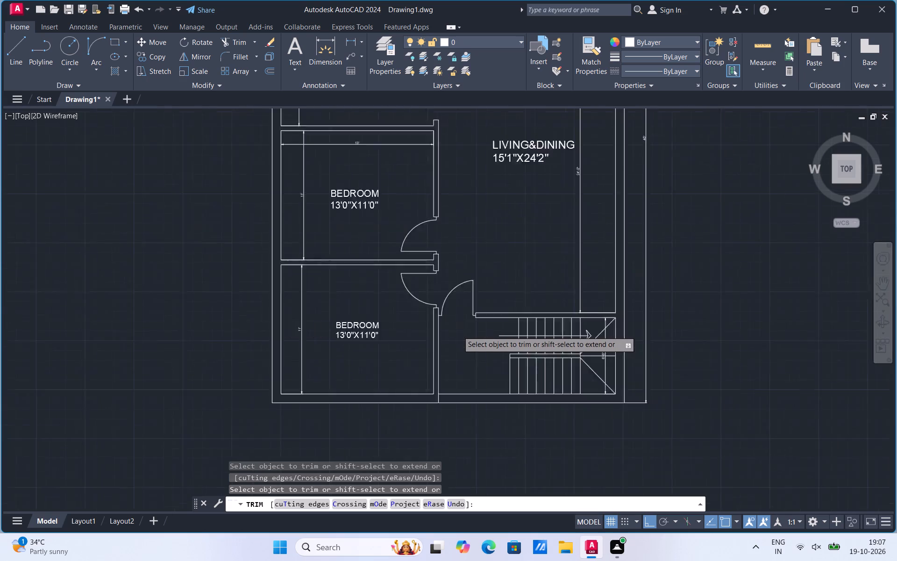
{"action": "scroll", "coordinate": [458, 331], "scroll_direction": "down", "scroll_amount": 1}
{"action": "scroll", "coordinate": [478, 337], "scroll_direction": "up", "scroll_amount": 2}
{"action": "key", "text": "Escape"}
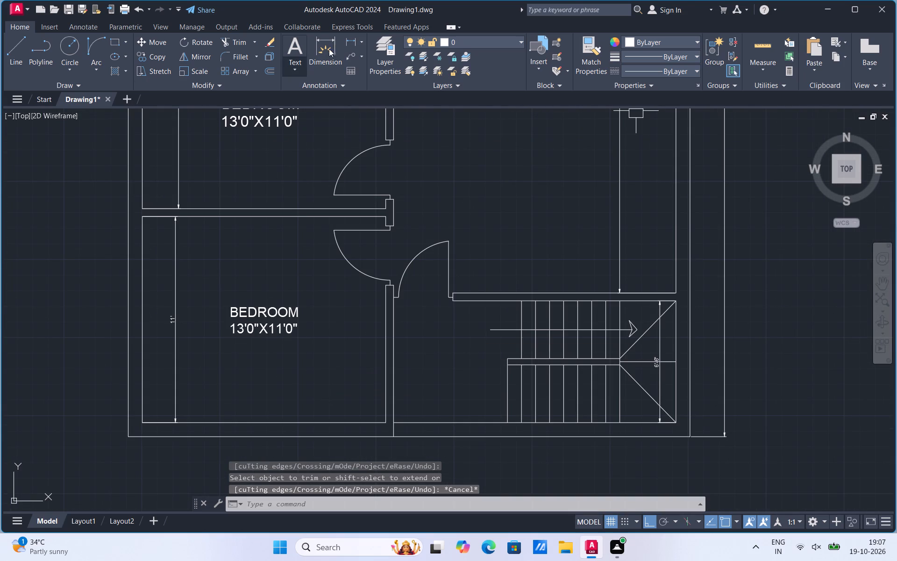
Add a linear dimension above the stair partition, from the door jamb to the outer wall's inner face.
{"action": "left_click", "coordinate": [351, 41]}
{"action": "left_click", "coordinate": [455, 294]}
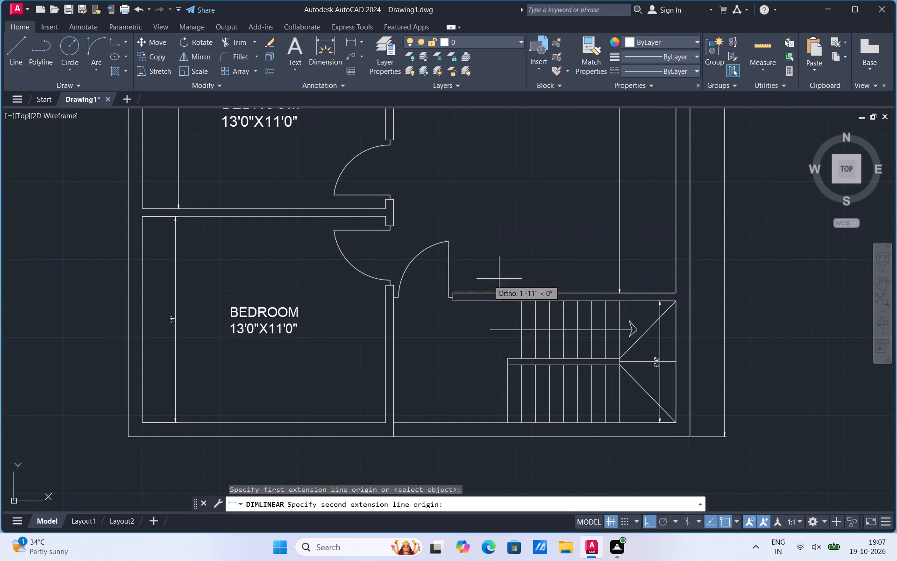
{"action": "left_click", "coordinate": [678, 292]}
{"action": "left_click", "coordinate": [678, 278]}
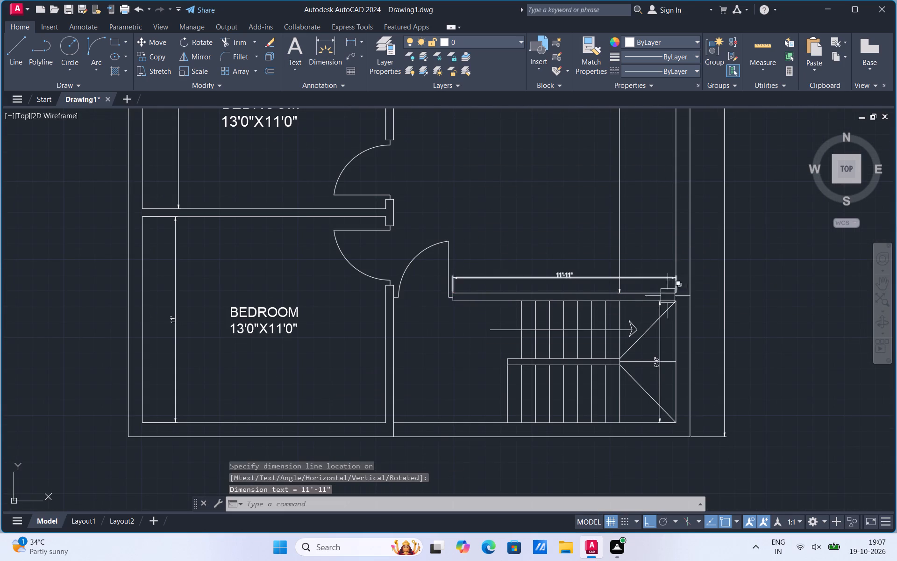
Draw lines just above the lowest bedroom's door leaf, from its free end back to the frame, to give it thickness.
{"action": "scroll", "coordinate": [463, 281], "scroll_direction": "up", "scroll_amount": 1}
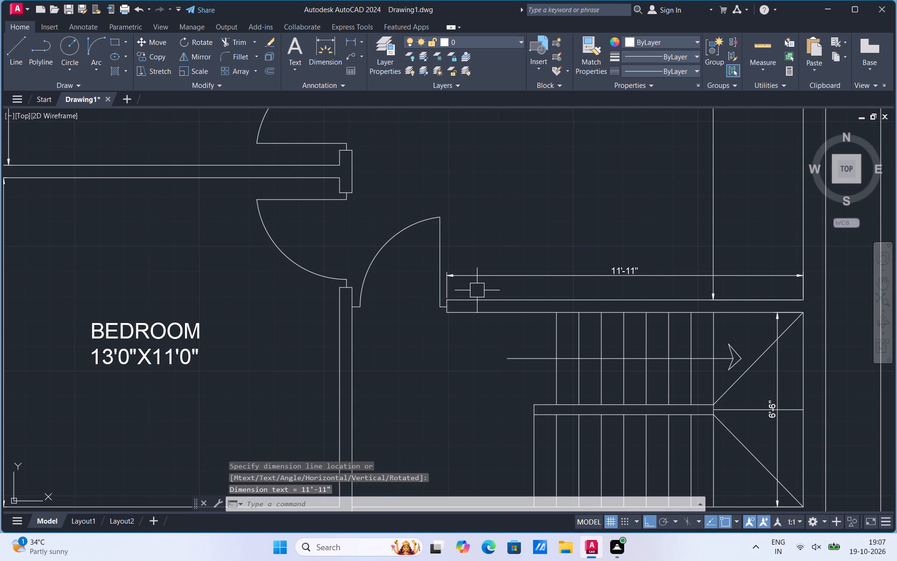
{"action": "scroll", "coordinate": [477, 290], "scroll_direction": "up", "scroll_amount": 2}
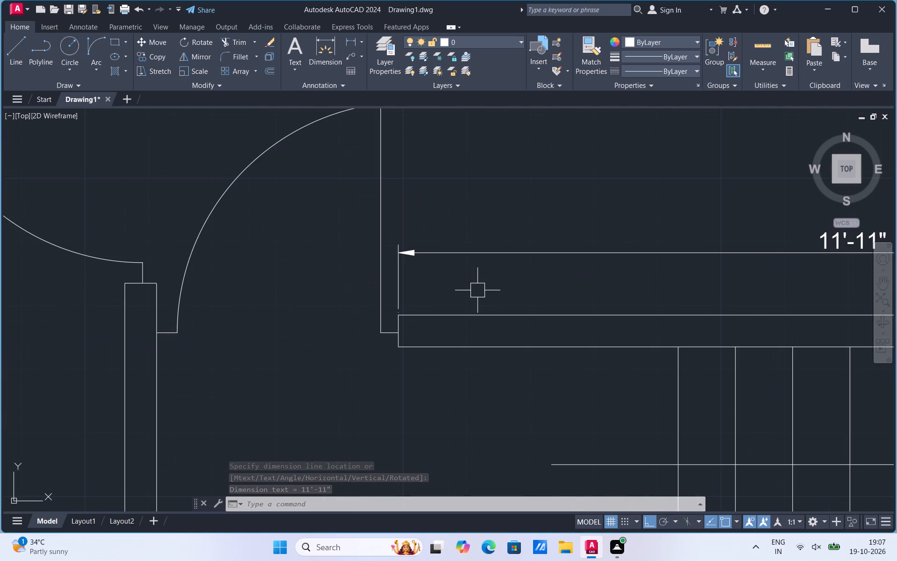
{"action": "scroll", "coordinate": [403, 401], "scroll_direction": "down", "scroll_amount": 1}
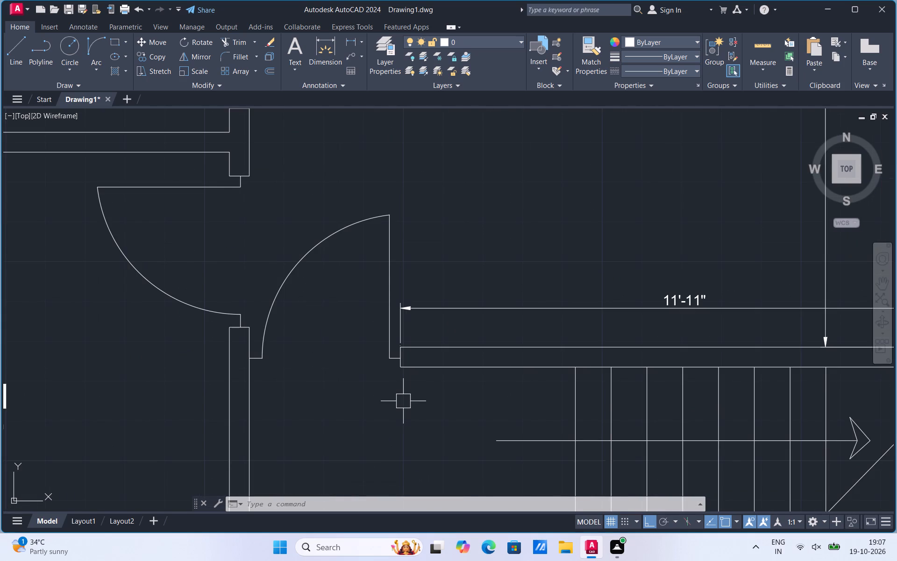
{"action": "scroll", "coordinate": [403, 401], "scroll_direction": "down", "scroll_amount": 2}
{"action": "scroll", "coordinate": [296, 308], "scroll_direction": "up", "scroll_amount": 2}
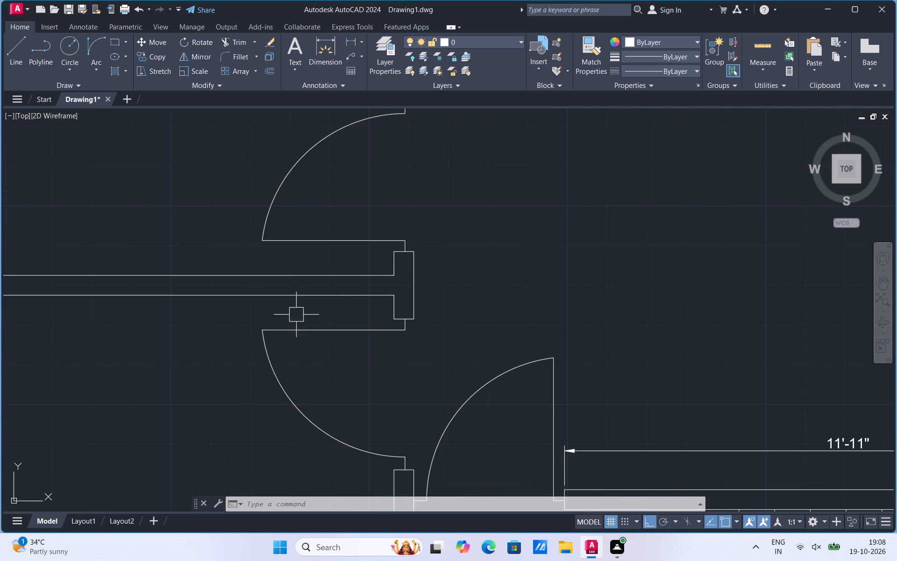
{"action": "scroll", "coordinate": [299, 329], "scroll_direction": "up", "scroll_amount": 1}
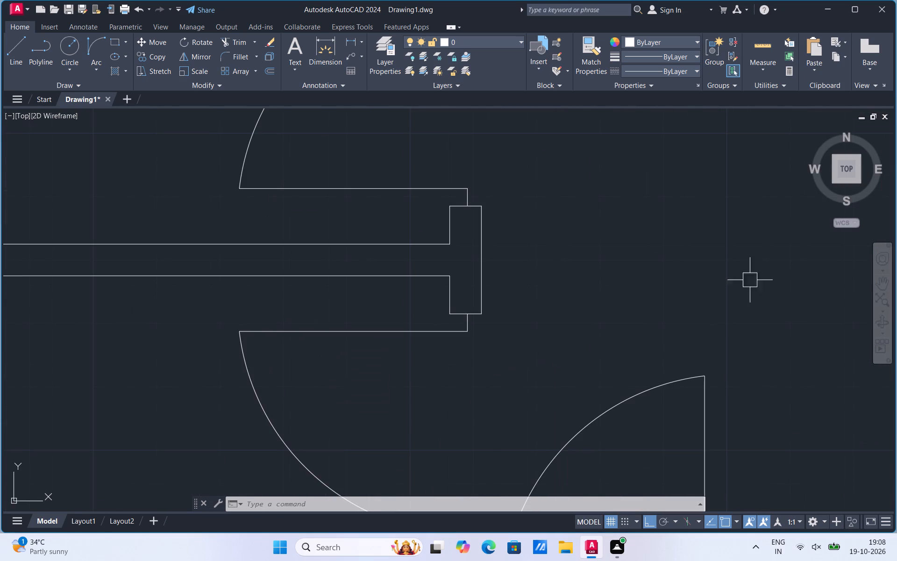
{"action": "left_click", "coordinate": [12, 54]}
{"action": "scroll", "coordinate": [238, 316], "scroll_direction": "up", "scroll_amount": 2}
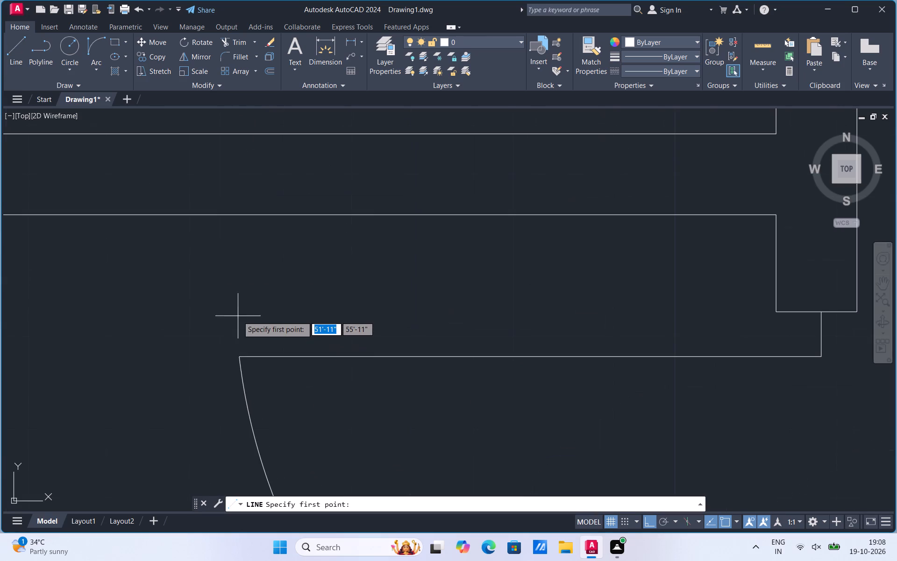
{"action": "left_click", "coordinate": [240, 355]}
{"action": "left_click", "coordinate": [242, 338]}
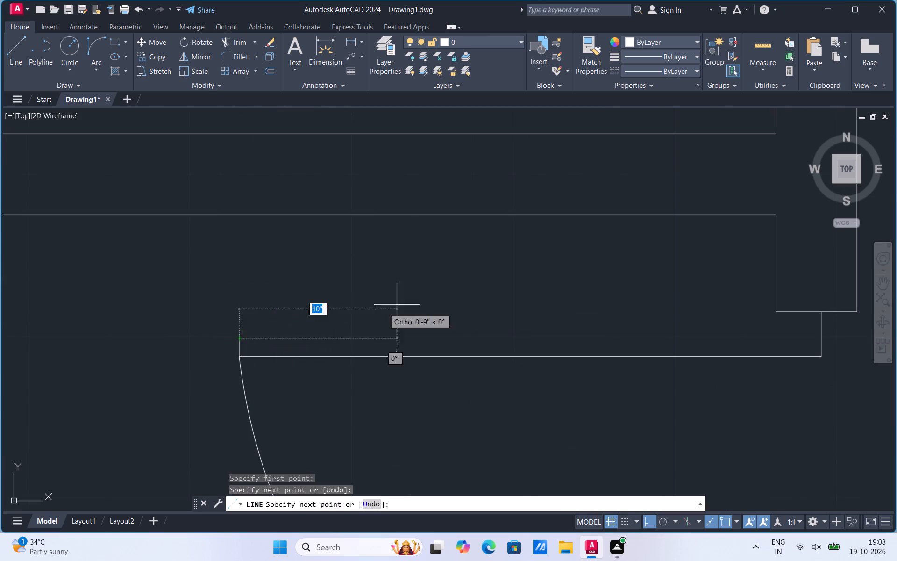
{"action": "left_click", "coordinate": [824, 338]}
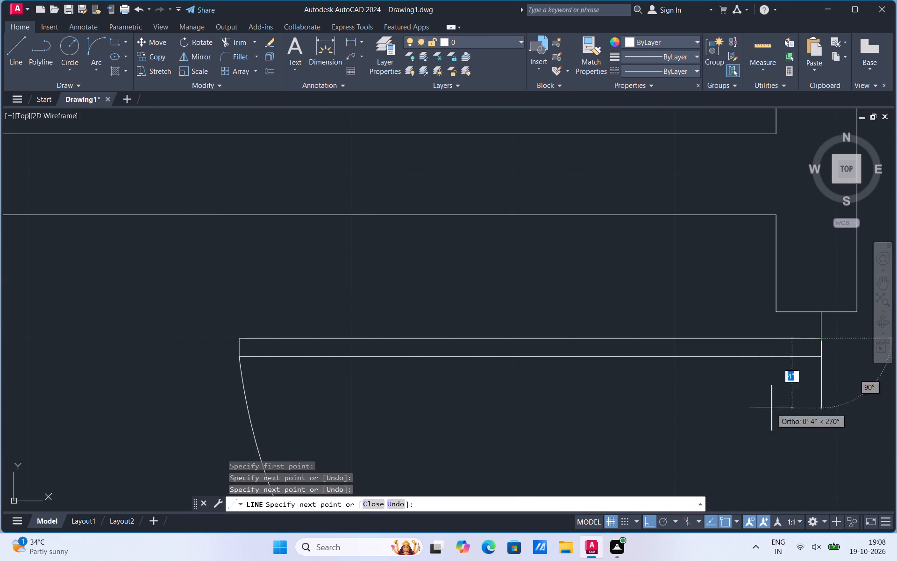
{"action": "key", "text": "Escape"}
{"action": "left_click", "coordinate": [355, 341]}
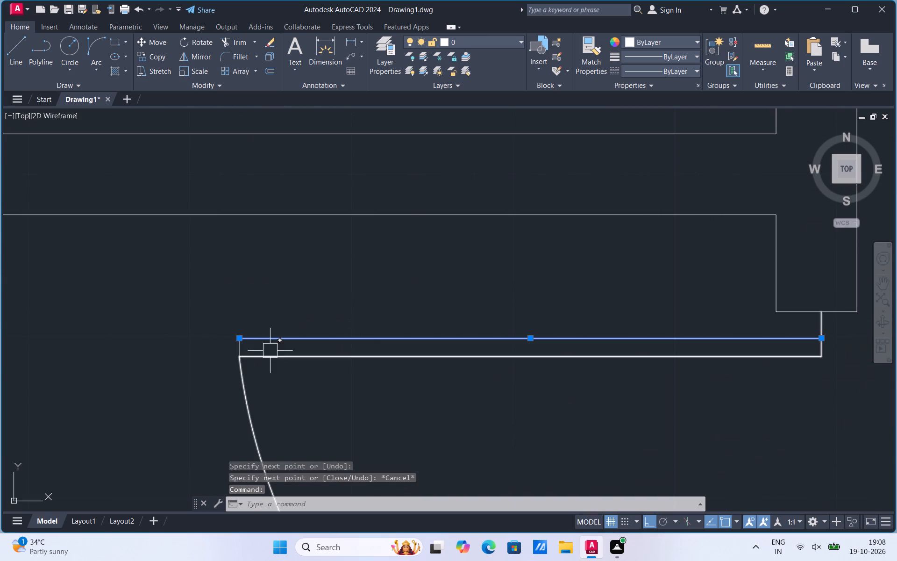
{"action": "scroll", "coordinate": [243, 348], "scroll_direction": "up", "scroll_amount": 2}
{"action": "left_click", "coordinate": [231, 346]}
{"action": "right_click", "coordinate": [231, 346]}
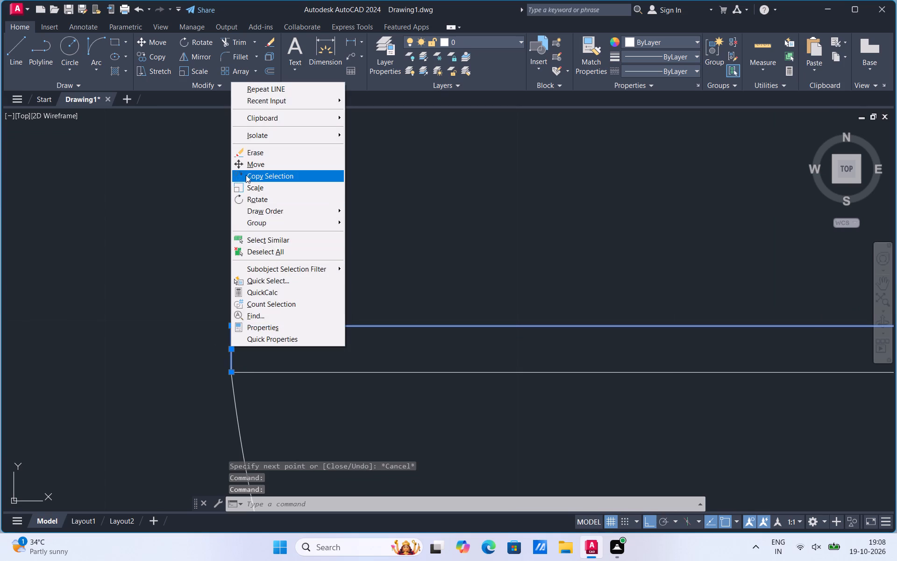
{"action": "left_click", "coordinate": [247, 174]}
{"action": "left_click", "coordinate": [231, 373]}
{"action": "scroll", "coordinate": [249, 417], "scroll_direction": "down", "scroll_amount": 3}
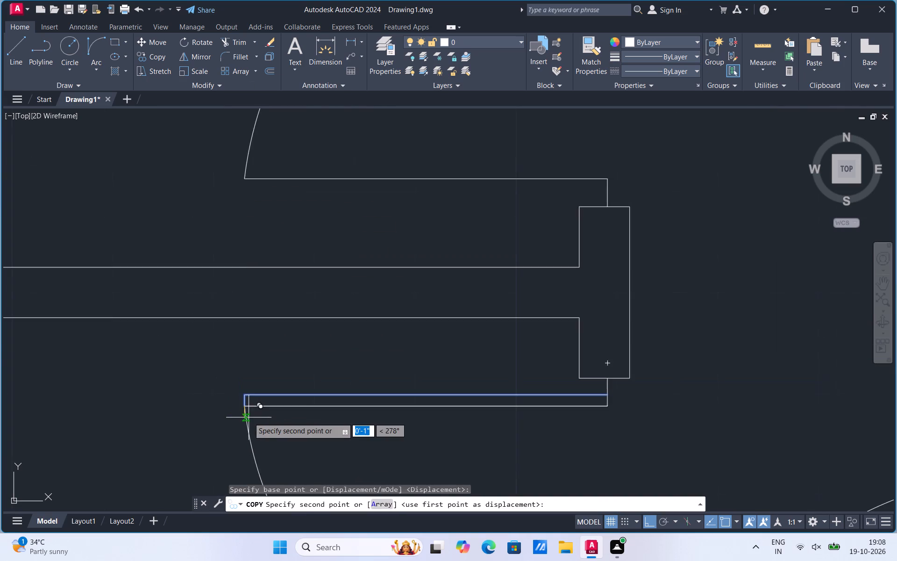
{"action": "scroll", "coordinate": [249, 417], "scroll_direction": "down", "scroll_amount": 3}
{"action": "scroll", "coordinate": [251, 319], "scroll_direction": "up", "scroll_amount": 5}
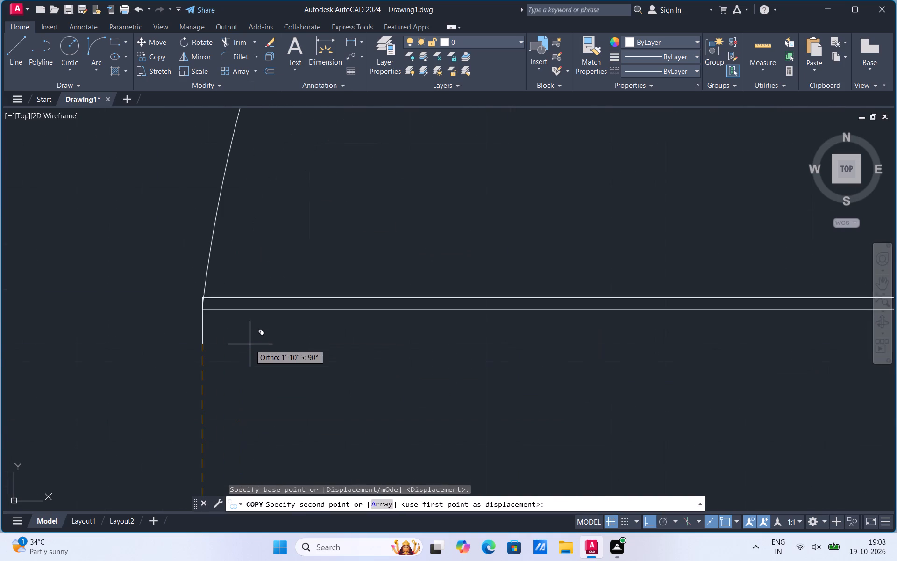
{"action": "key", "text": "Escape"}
Draw leaf thickness lines about 1" below the middle 13'0"X11'0" bedroom's door leaf, from its free end to the frame.
{"action": "scroll", "coordinate": [255, 398], "scroll_direction": "down", "scroll_amount": 3}
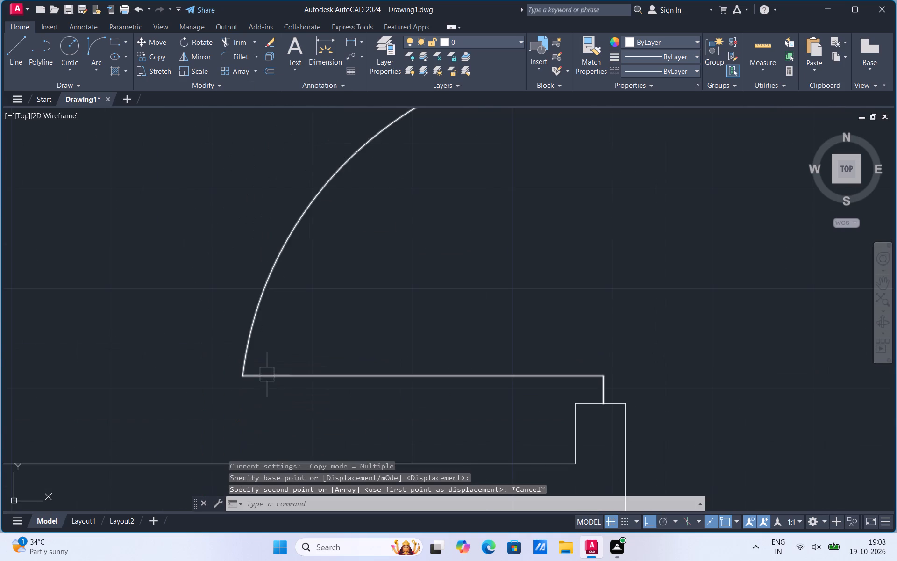
{"action": "left_click", "coordinate": [267, 374]}
{"action": "left_click", "coordinate": [26, 63]}
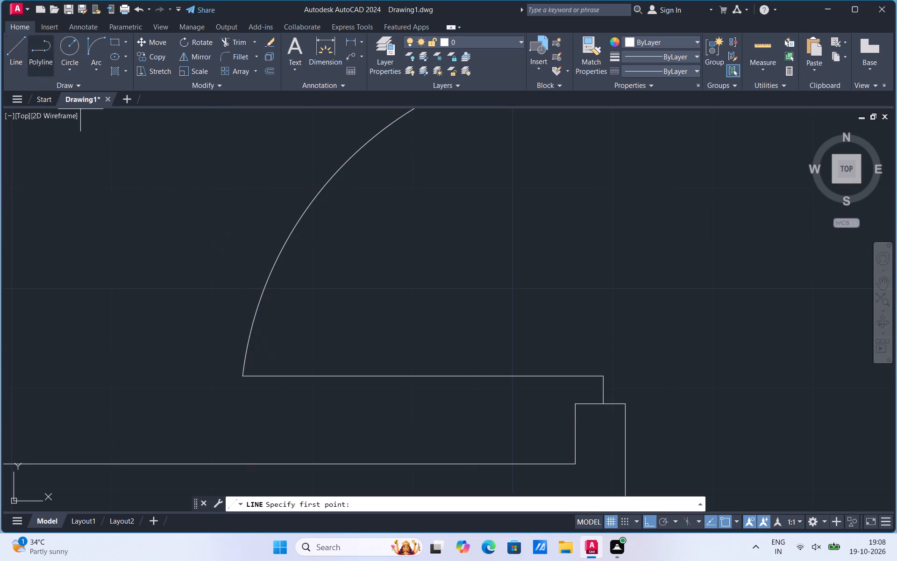
{"action": "scroll", "coordinate": [242, 382], "scroll_direction": "up", "scroll_amount": 1}
{"action": "left_click", "coordinate": [242, 373]}
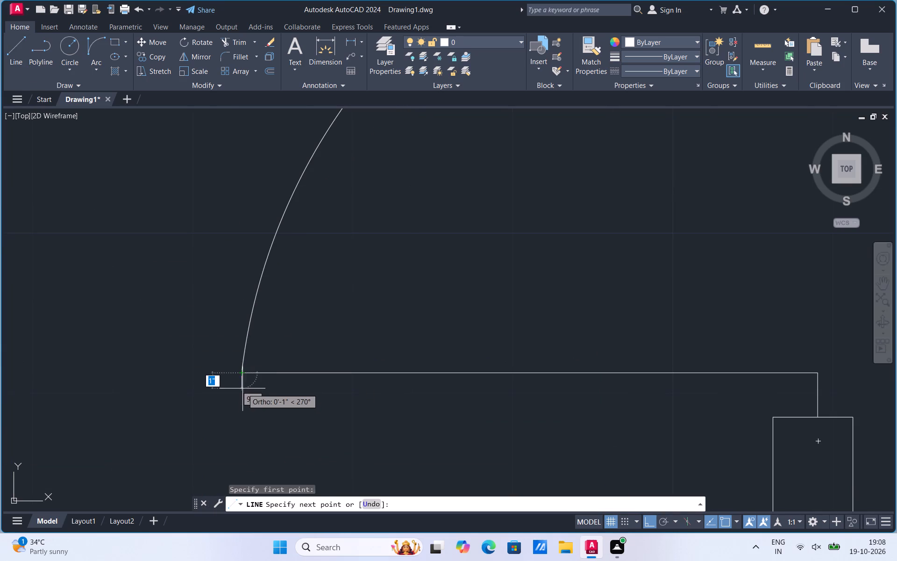
{"action": "left_click", "coordinate": [243, 389]}
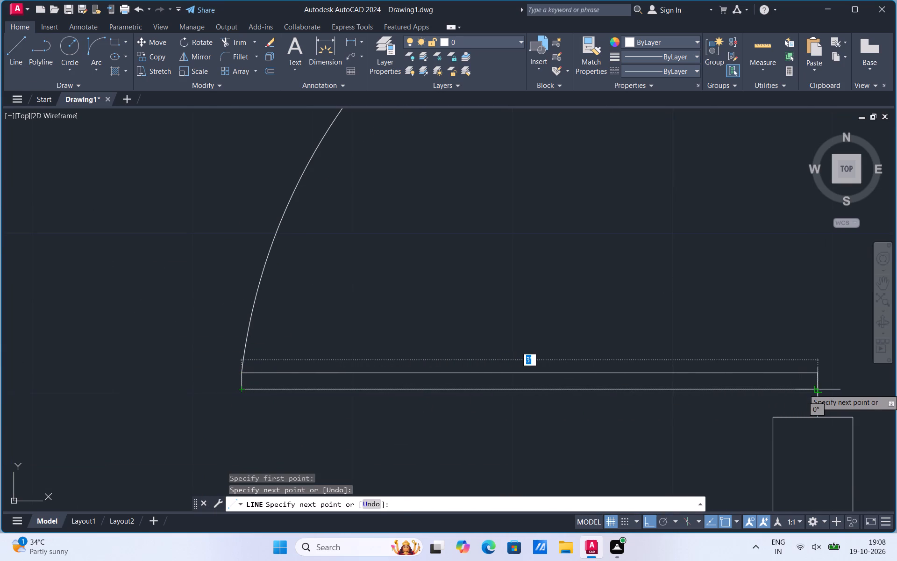
{"action": "left_click", "coordinate": [818, 389]}
{"action": "key", "text": "Escape"}
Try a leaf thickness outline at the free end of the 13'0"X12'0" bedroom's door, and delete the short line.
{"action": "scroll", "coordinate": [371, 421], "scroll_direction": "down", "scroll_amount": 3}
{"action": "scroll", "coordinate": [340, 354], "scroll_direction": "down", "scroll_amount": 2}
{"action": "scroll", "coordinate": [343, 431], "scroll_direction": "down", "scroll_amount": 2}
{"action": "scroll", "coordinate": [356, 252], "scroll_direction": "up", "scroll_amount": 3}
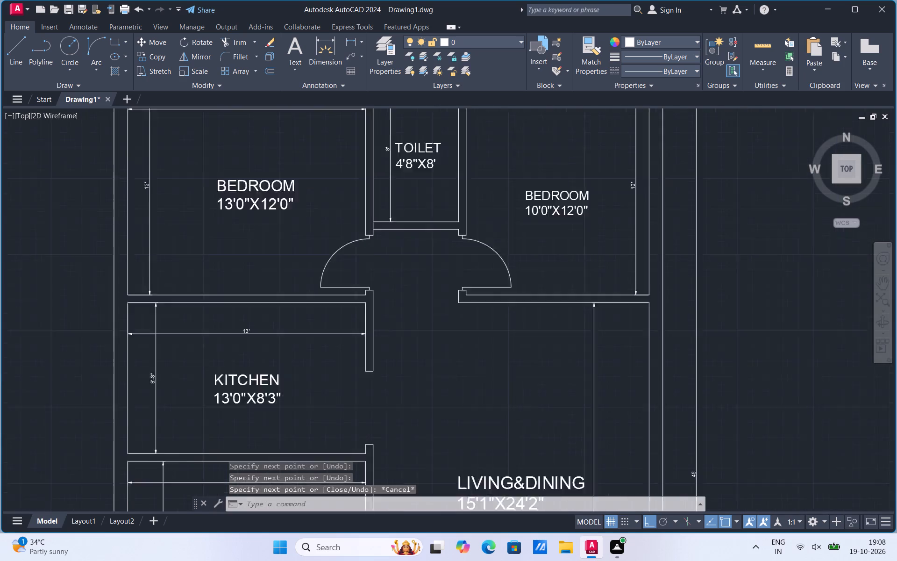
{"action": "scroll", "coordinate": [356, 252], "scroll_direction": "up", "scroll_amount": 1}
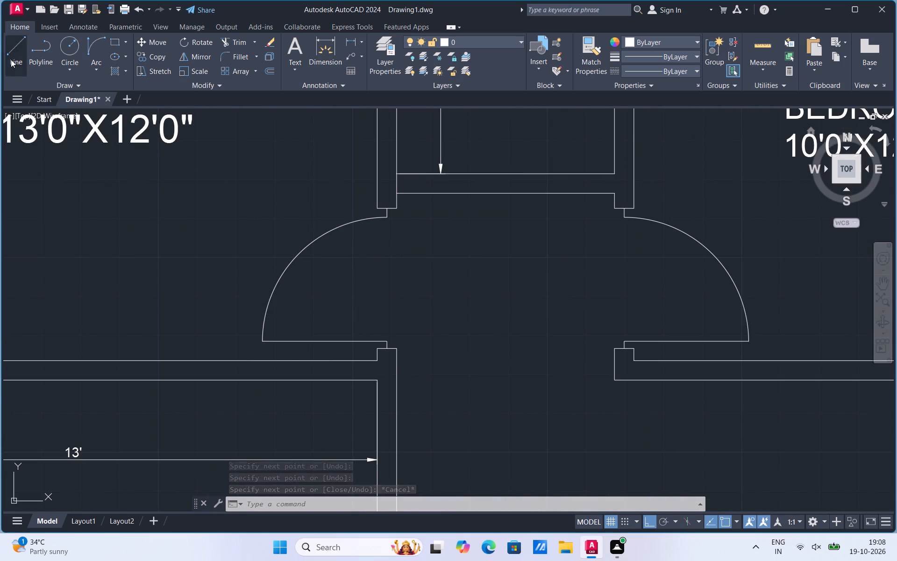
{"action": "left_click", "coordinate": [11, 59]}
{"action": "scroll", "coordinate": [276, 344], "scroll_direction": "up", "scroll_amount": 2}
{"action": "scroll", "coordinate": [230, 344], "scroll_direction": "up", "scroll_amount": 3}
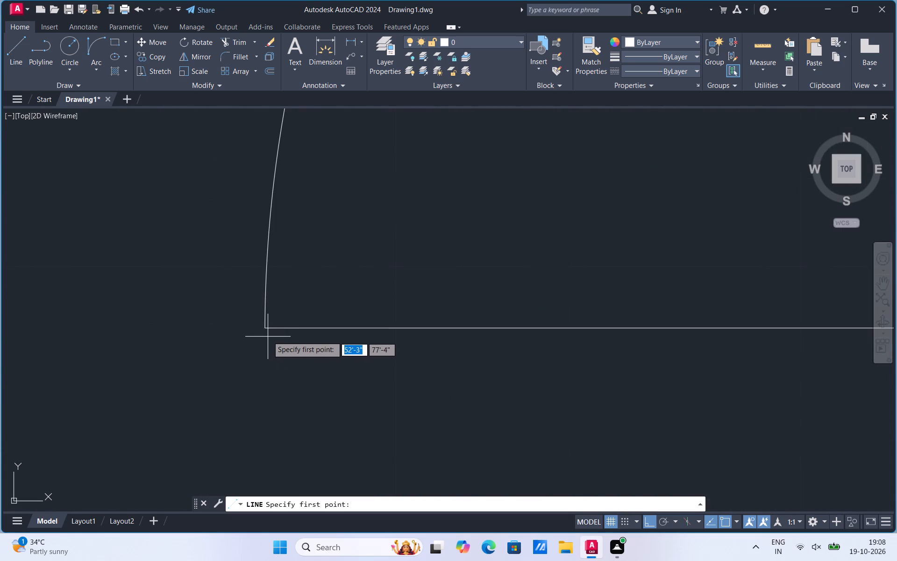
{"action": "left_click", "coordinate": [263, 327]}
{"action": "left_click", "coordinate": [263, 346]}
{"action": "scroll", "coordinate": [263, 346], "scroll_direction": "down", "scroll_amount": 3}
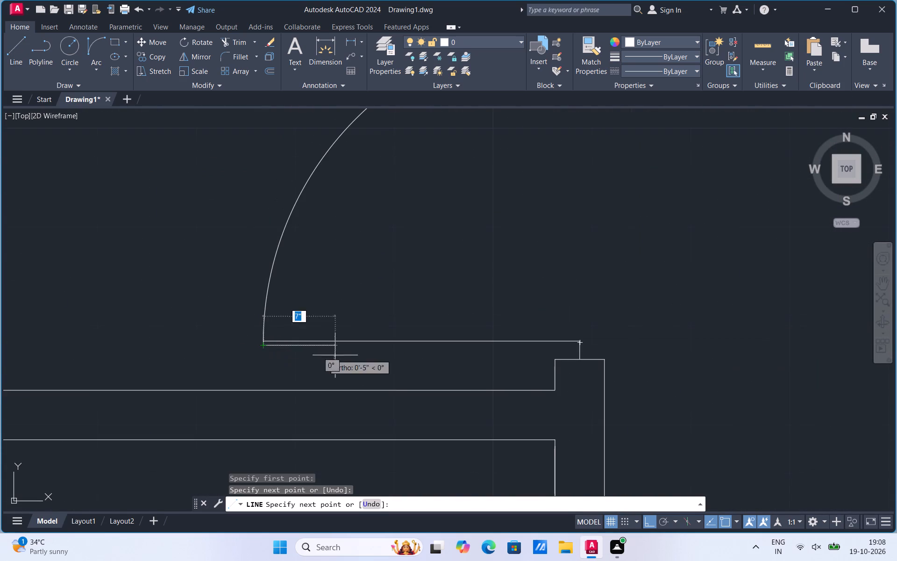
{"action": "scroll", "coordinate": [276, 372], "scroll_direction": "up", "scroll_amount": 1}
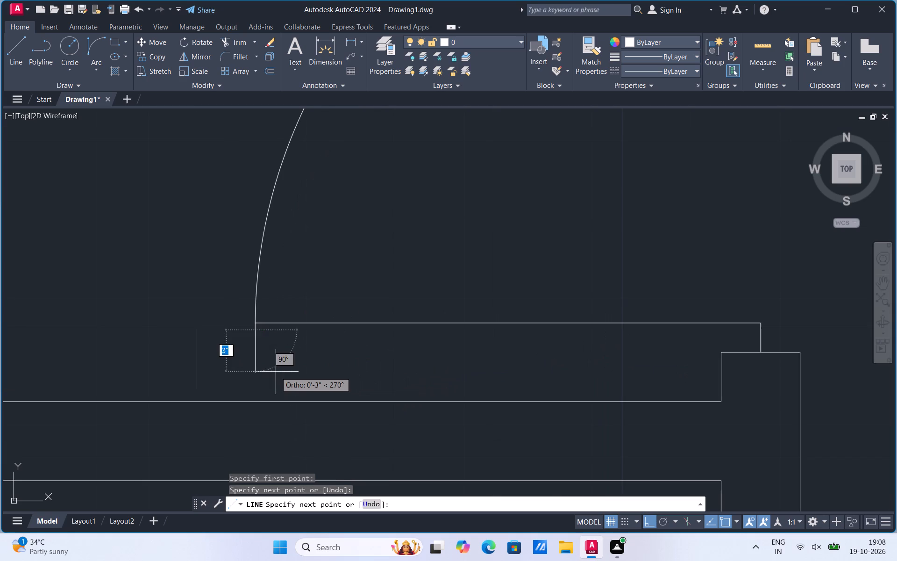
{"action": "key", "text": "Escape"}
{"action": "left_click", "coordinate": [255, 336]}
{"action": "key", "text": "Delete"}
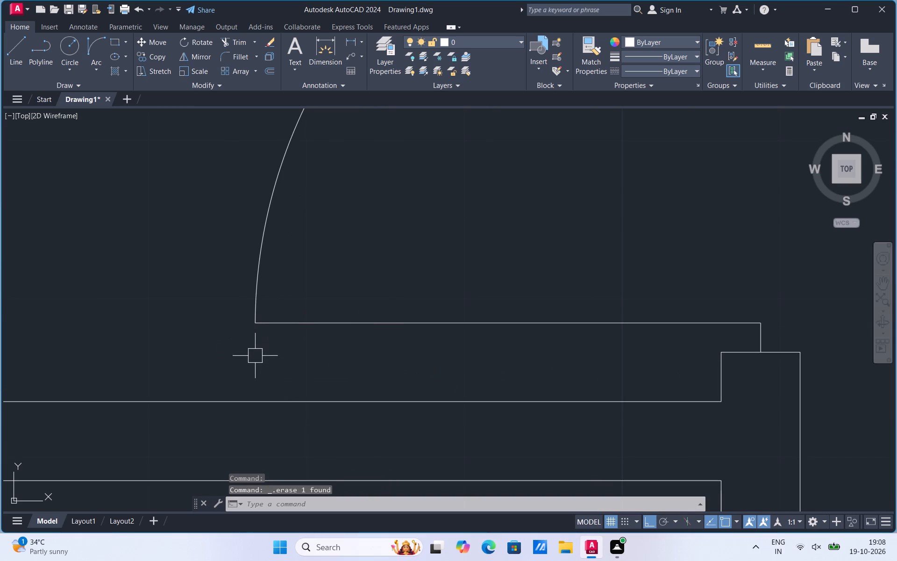
Draw leaf thickness lines just below the 13'0"X12'0" bedroom's door leaf, about 2'-8" long, from its free end to the frame.
{"action": "left_click", "coordinate": [16, 47]}
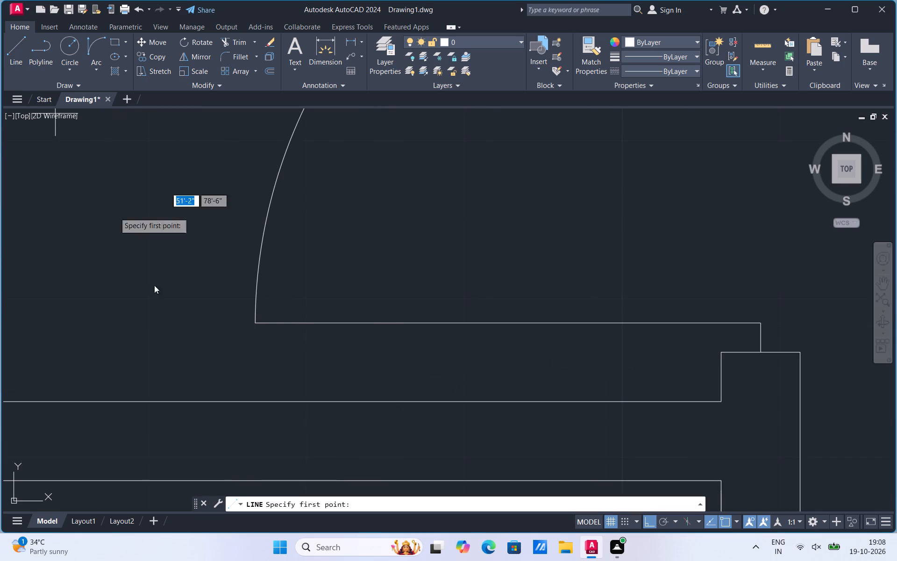
{"action": "left_click", "coordinate": [254, 324]}
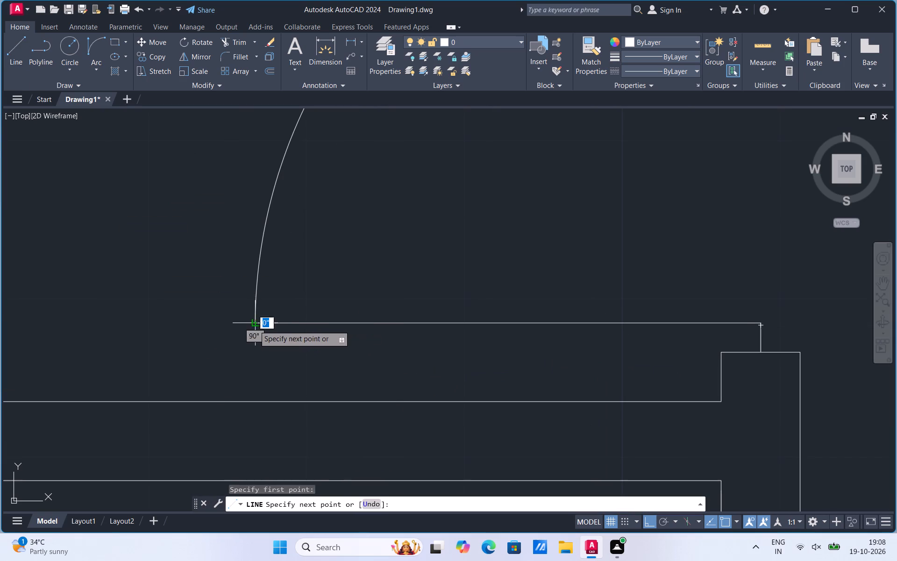
{"action": "left_click", "coordinate": [254, 340]}
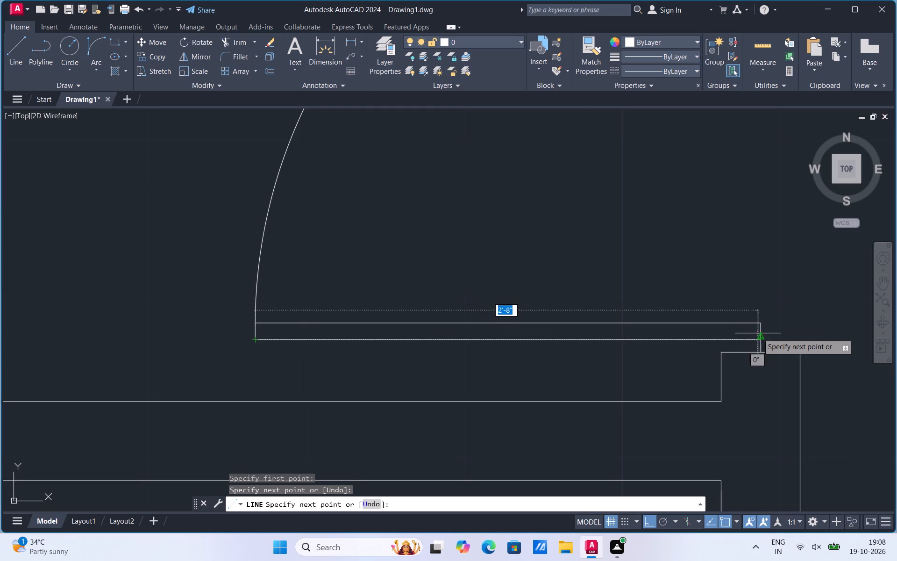
{"action": "left_click", "coordinate": [760, 337]}
{"action": "key", "text": "Escape"}
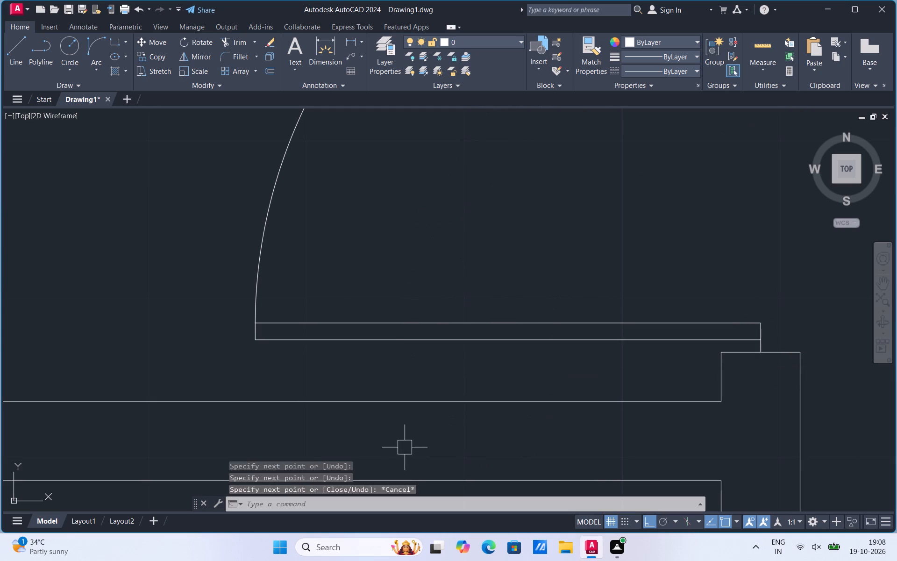
Draw leaf thickness lines just below the 10'0"X12'0" bedroom's door leaf, about 2'-8" long, from the frame to its free end.
{"action": "scroll", "coordinate": [253, 472], "scroll_direction": "down", "scroll_amount": 3}
{"action": "scroll", "coordinate": [691, 457], "scroll_direction": "up", "scroll_amount": 1}
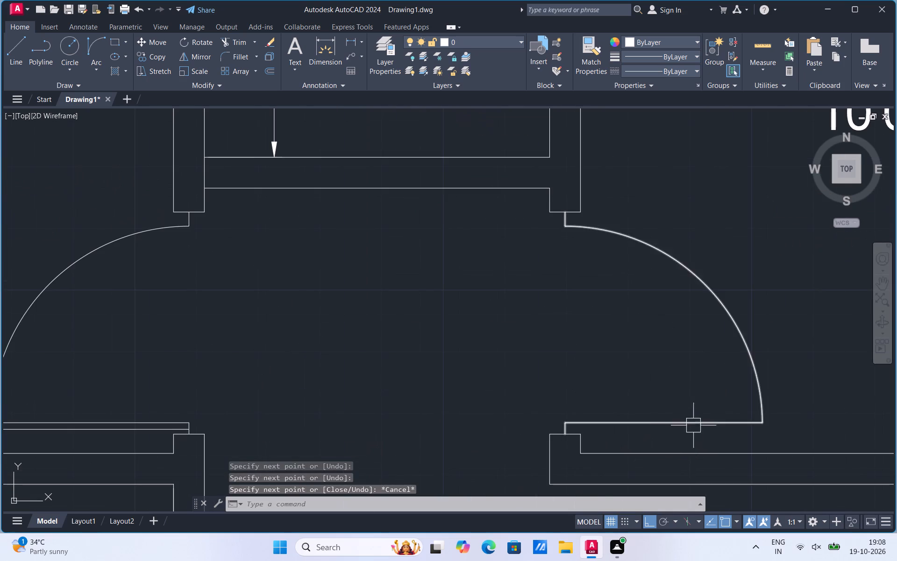
{"action": "left_click", "coordinate": [13, 65]}
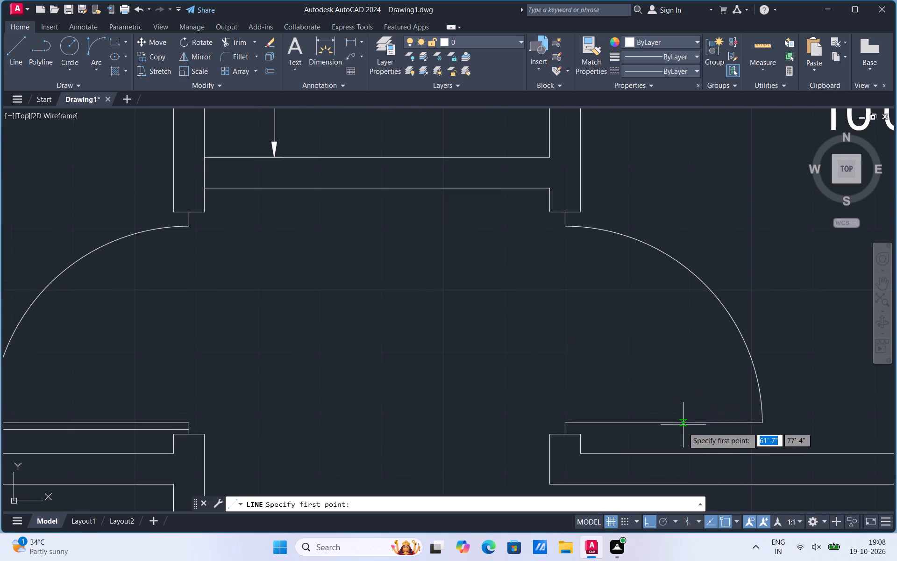
{"action": "scroll", "coordinate": [685, 433], "scroll_direction": "up", "scroll_amount": 3}
{"action": "left_click", "coordinate": [192, 413]}
{"action": "scroll", "coordinate": [192, 413], "scroll_direction": "down", "scroll_amount": 3}
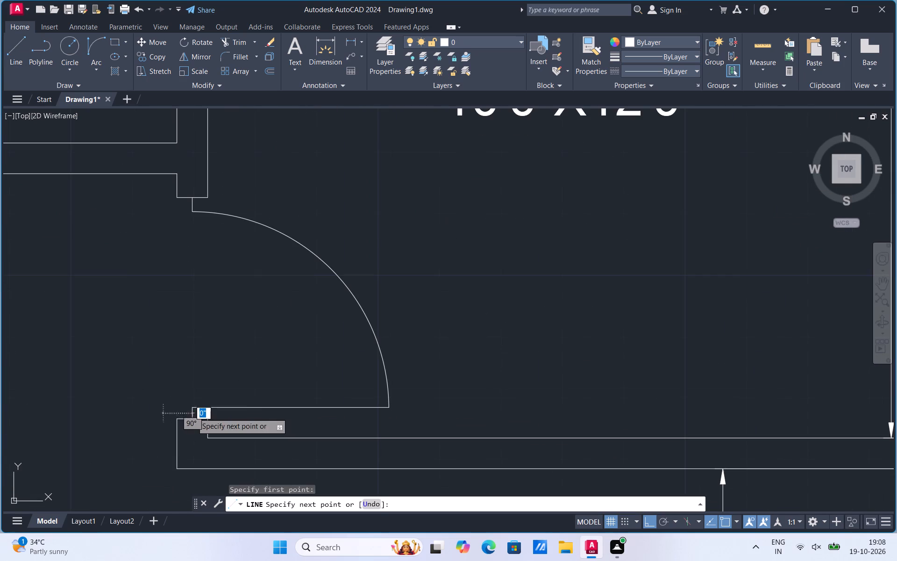
{"action": "scroll", "coordinate": [385, 415], "scroll_direction": "up", "scroll_amount": 3}
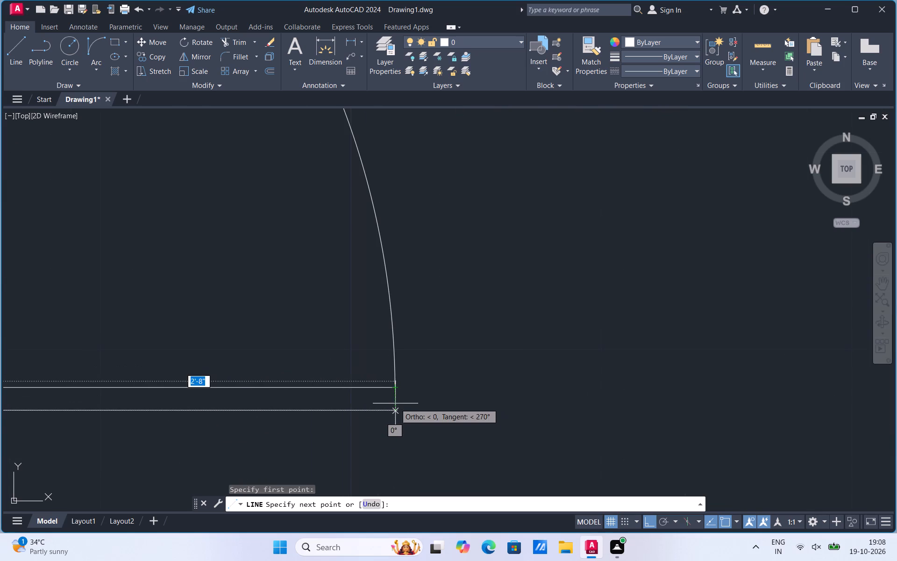
{"action": "left_click", "coordinate": [395, 410]}
{"action": "left_click", "coordinate": [396, 386]}
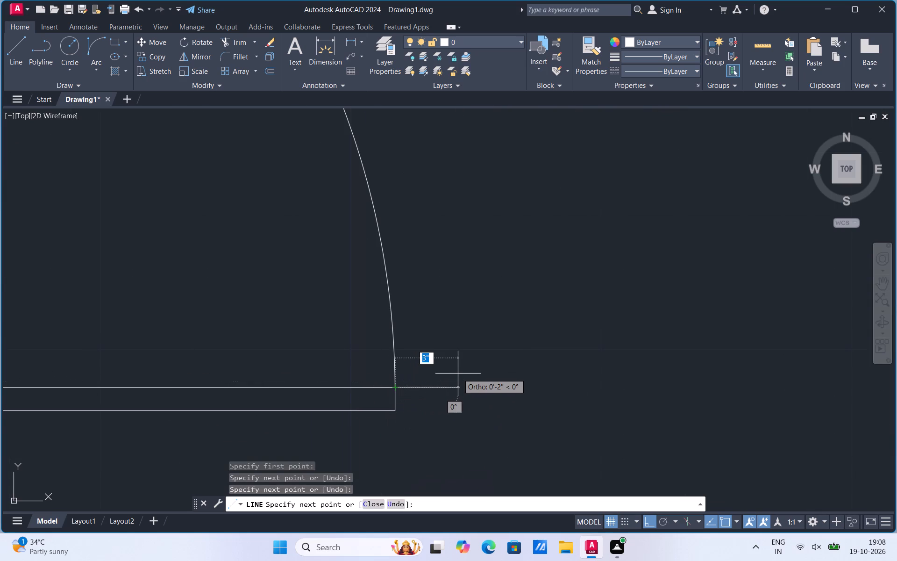
{"action": "key", "text": "Escape"}
Draw leaf thickness lines about 3' long beside the stair door's leaf, on the partition side, from the frame to its free end.
{"action": "scroll", "coordinate": [458, 374], "scroll_direction": "down", "scroll_amount": 7}
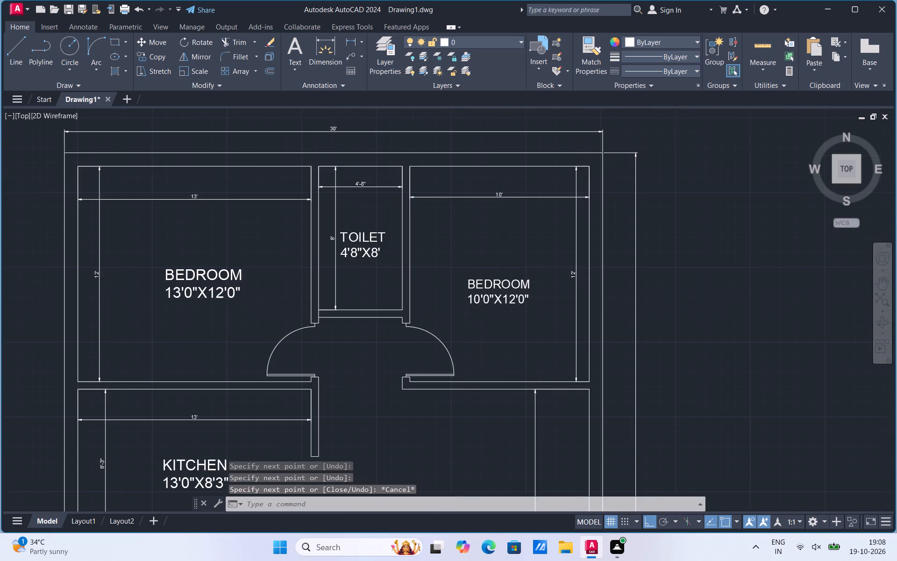
{"action": "scroll", "coordinate": [475, 345], "scroll_direction": "down", "scroll_amount": 2}
{"action": "scroll", "coordinate": [449, 461], "scroll_direction": "up", "scroll_amount": 5}
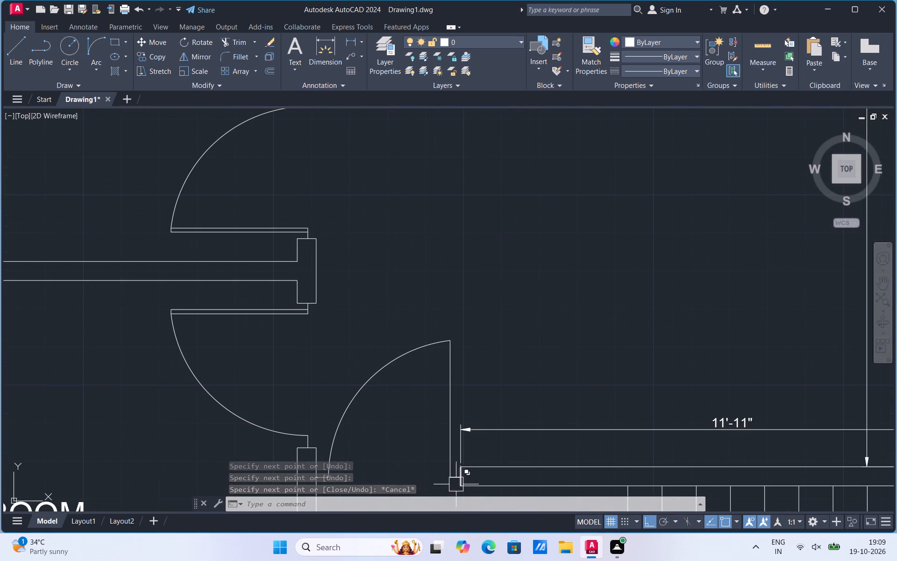
{"action": "left_click", "coordinate": [15, 58]}
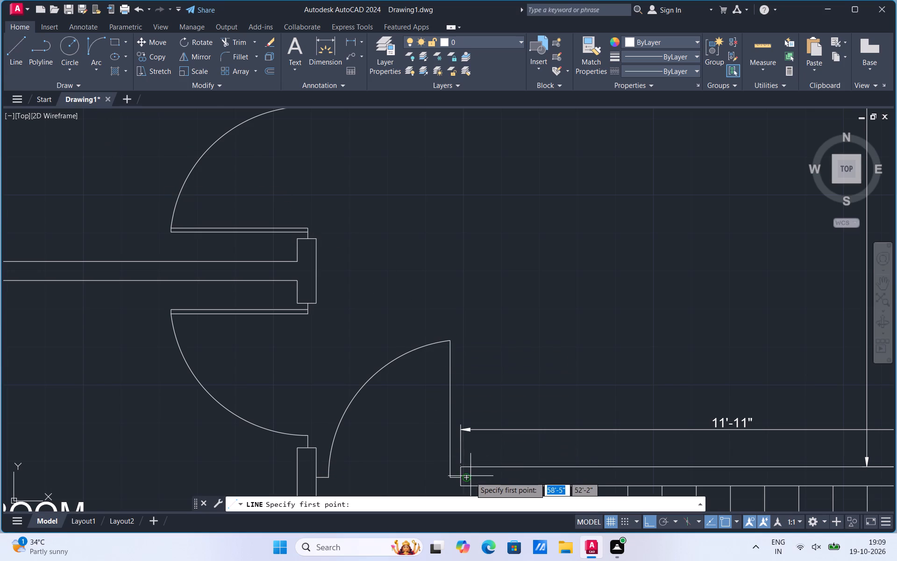
{"action": "scroll", "coordinate": [471, 478], "scroll_direction": "up", "scroll_amount": 3}
{"action": "left_click", "coordinate": [441, 478]}
{"action": "scroll", "coordinate": [441, 478], "scroll_direction": "down", "scroll_amount": 2}
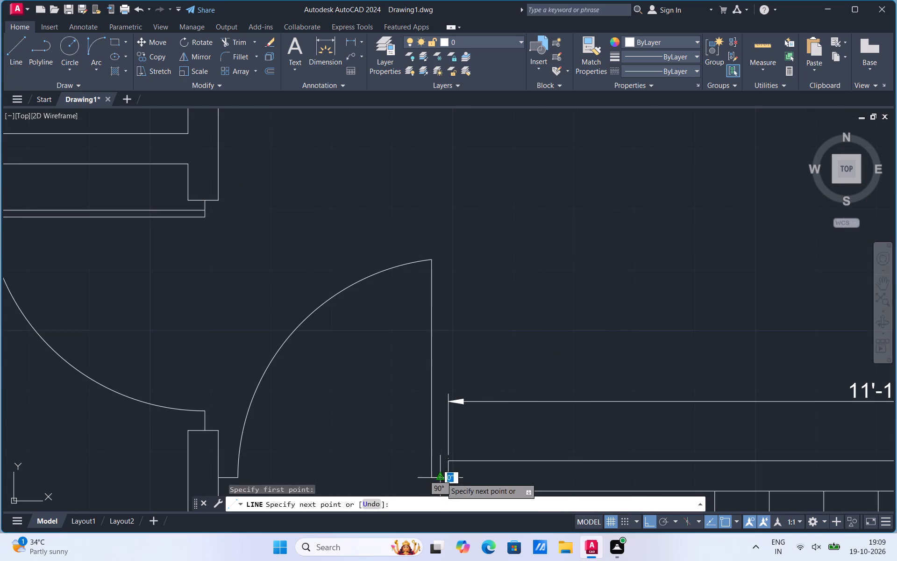
{"action": "scroll", "coordinate": [449, 255], "scroll_direction": "up", "scroll_amount": 2}
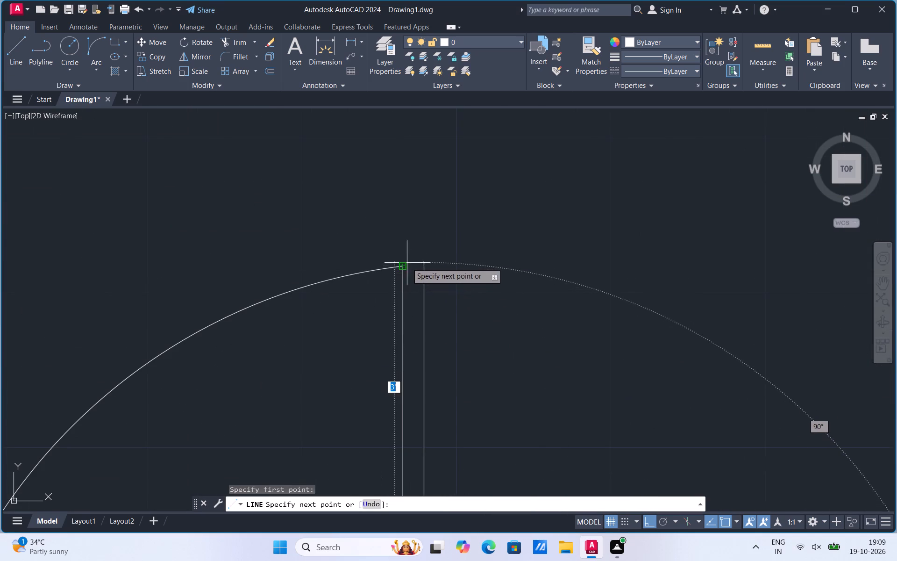
{"action": "left_click", "coordinate": [420, 267]}
{"action": "left_click", "coordinate": [400, 269]}
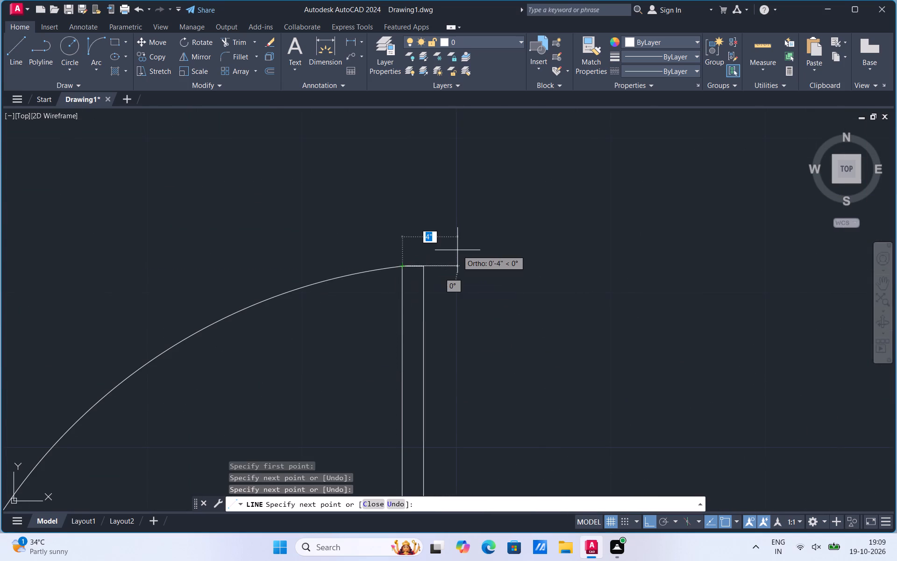
{"action": "key", "text": "Escape"}
Move the end line of the partition above the stair 1" away from the door.
{"action": "scroll", "coordinate": [457, 251], "scroll_direction": "down", "scroll_amount": 3}
{"action": "scroll", "coordinate": [462, 399], "scroll_direction": "up", "scroll_amount": 2}
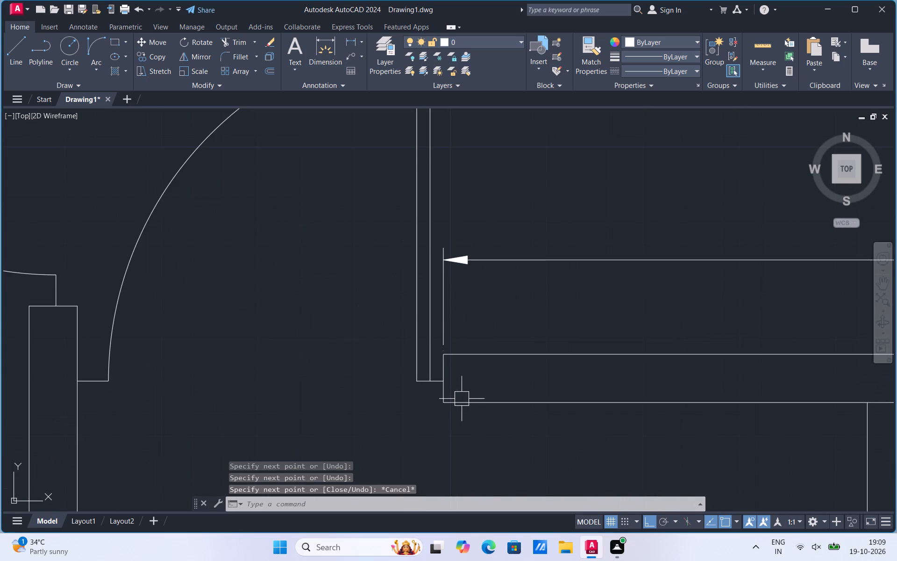
{"action": "scroll", "coordinate": [442, 376], "scroll_direction": "up", "scroll_amount": 3}
{"action": "left_click", "coordinate": [442, 376]}
{"action": "right_click", "coordinate": [440, 371]}
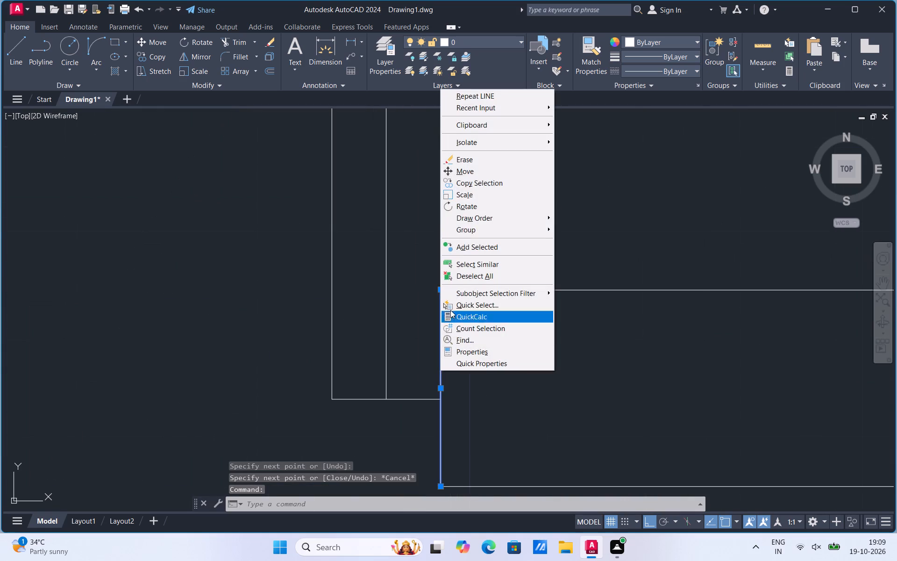
{"action": "left_click", "coordinate": [475, 175]}
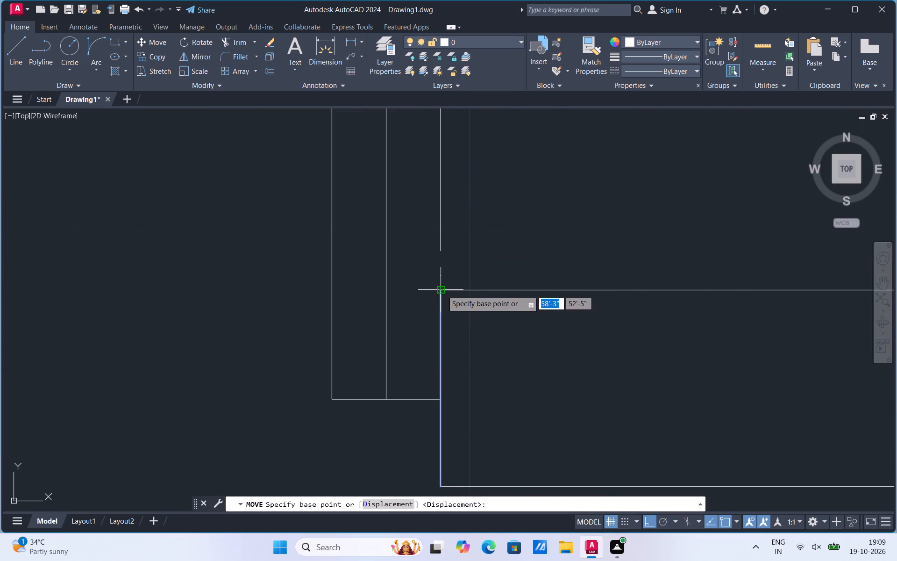
{"action": "left_click", "coordinate": [442, 290]}
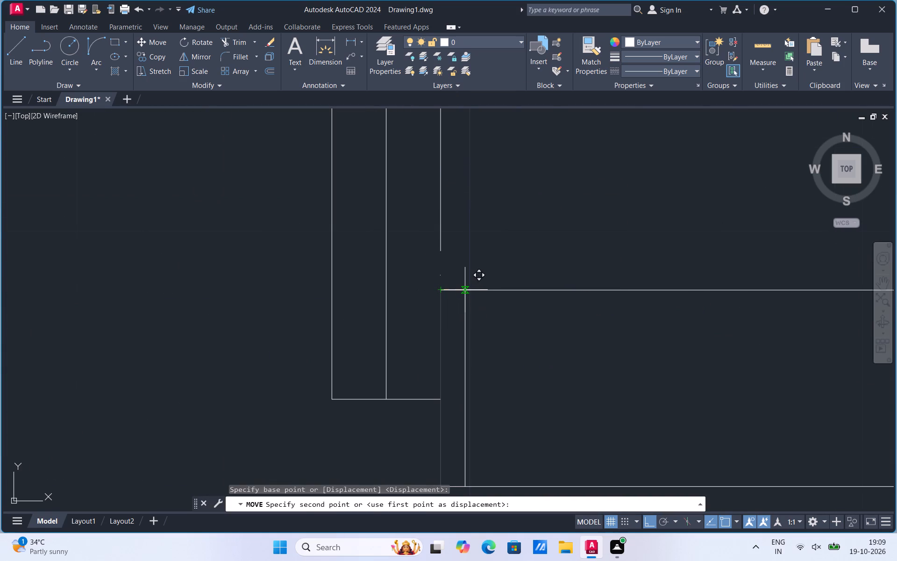
{"action": "key", "text": "1"}
{"action": "key", "text": "shift+quotedbl"}
{"action": "key", "text": "Return"}
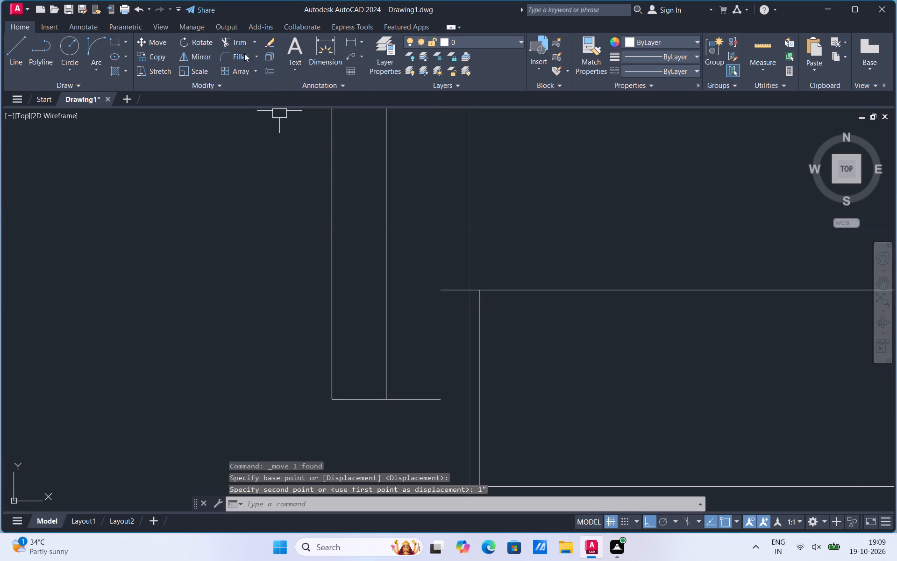
Trim the two partition line stubs projecting past the moved end line beside the stair door.
{"action": "left_click", "coordinate": [243, 45]}
{"action": "left_click", "coordinate": [456, 290]}
{"action": "scroll", "coordinate": [456, 290], "scroll_direction": "down", "scroll_amount": 2}
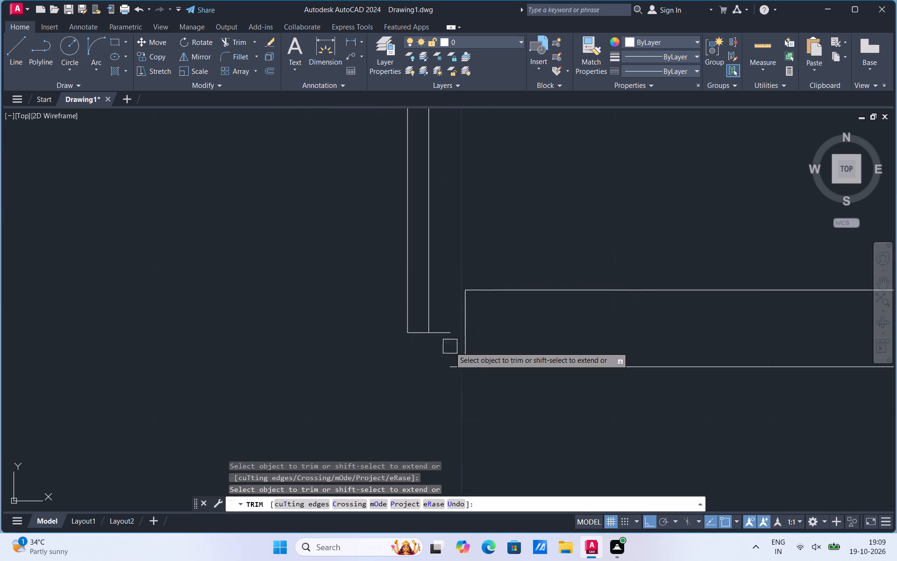
{"action": "left_click", "coordinate": [451, 366]}
{"action": "scroll", "coordinate": [425, 386], "scroll_direction": "down", "scroll_amount": 3}
{"action": "scroll", "coordinate": [424, 392], "scroll_direction": "up", "scroll_amount": 1}
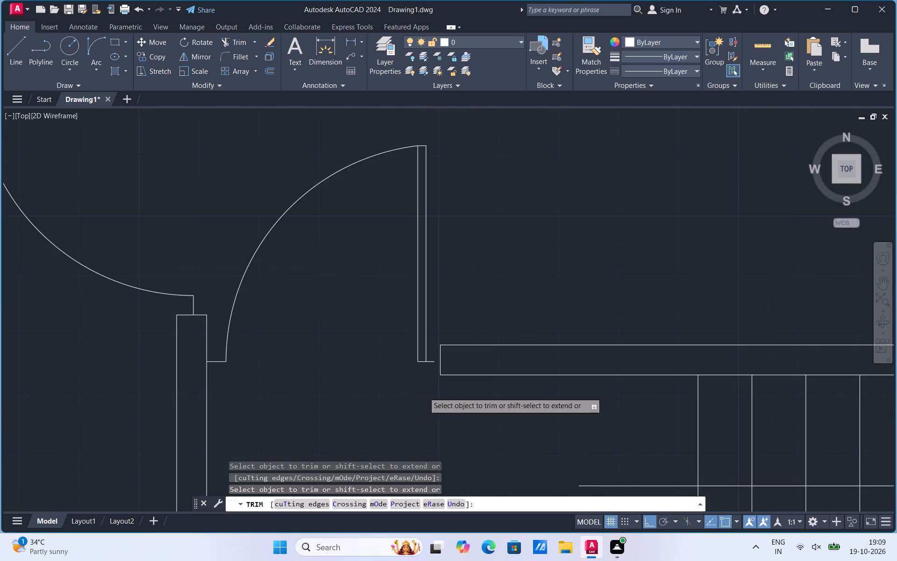
{"action": "key", "text": "Escape"}
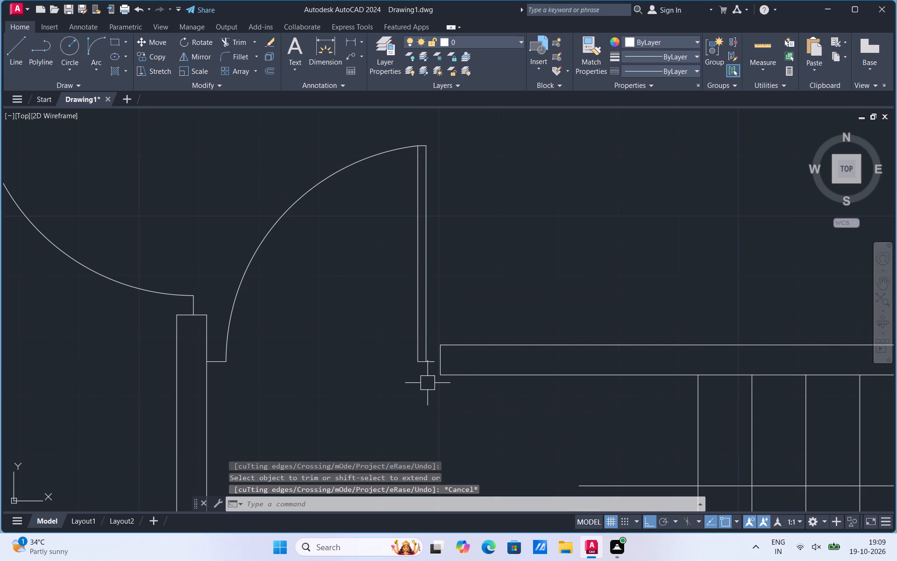
Extend the short line at the foot of the stair door's leaf to the partition's end line.
{"action": "type", "text": "EX"}
{"action": "left_click", "coordinate": [464, 407]}
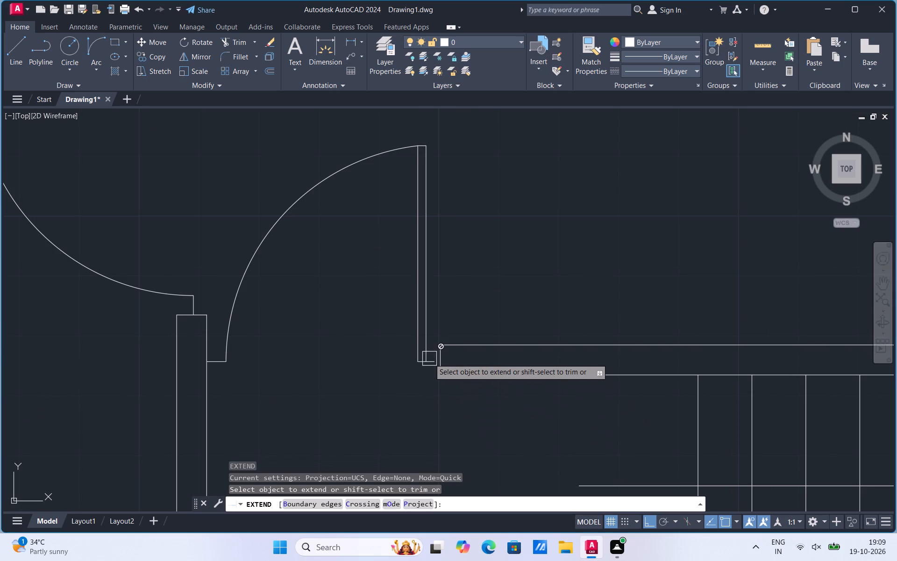
{"action": "scroll", "coordinate": [428, 359], "scroll_direction": "up", "scroll_amount": 3}
{"action": "left_click", "coordinate": [427, 377]}
{"action": "scroll", "coordinate": [391, 397], "scroll_direction": "down", "scroll_amount": 3}
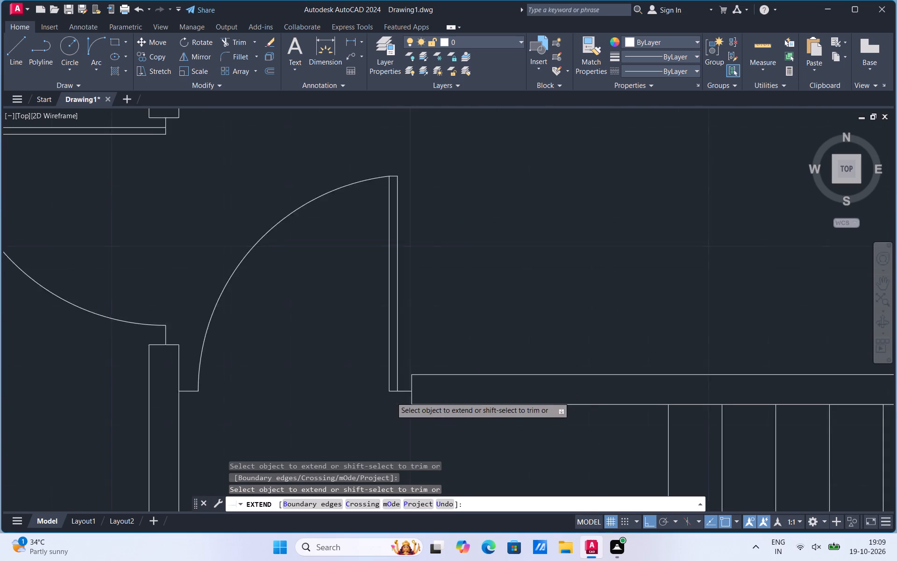
Add a horizontal linear dimension above the stair partition, from its door end to the outer wall's inner face.
{"action": "scroll", "coordinate": [391, 397], "scroll_direction": "down", "scroll_amount": 1}
{"action": "left_click", "coordinate": [354, 39]}
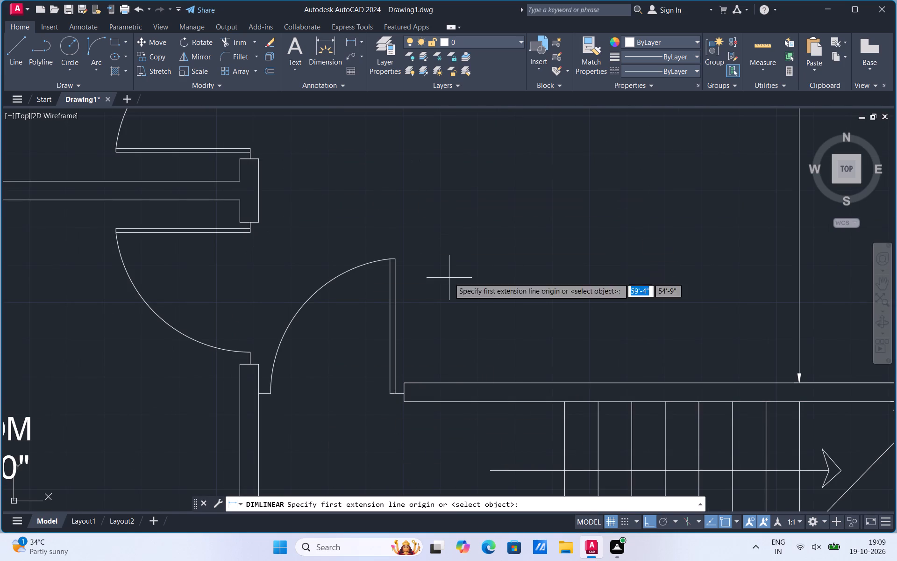
{"action": "left_click", "coordinate": [407, 382]}
{"action": "scroll", "coordinate": [407, 382], "scroll_direction": "down", "scroll_amount": 2}
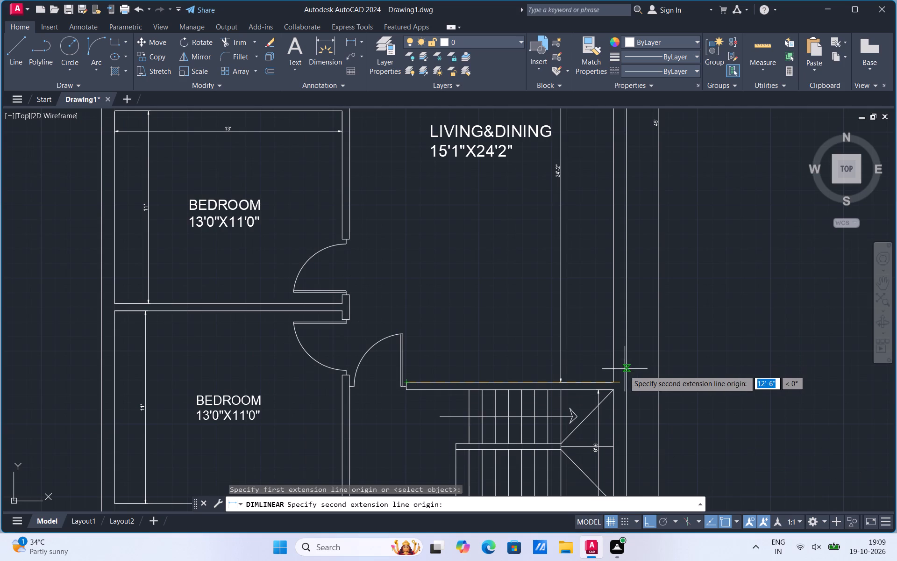
{"action": "left_click", "coordinate": [617, 381]}
{"action": "left_click", "coordinate": [609, 363]}
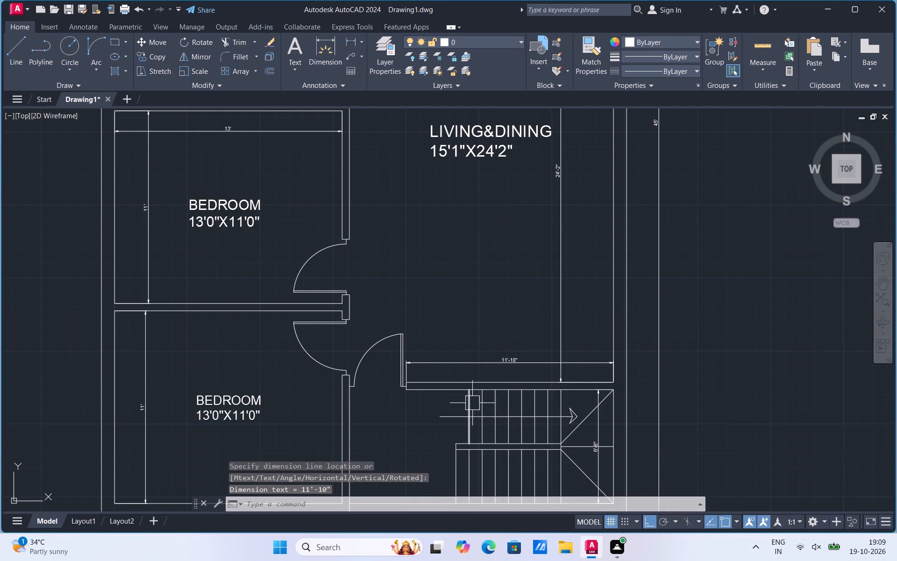
Dimension the stair area's full width, from the outer wall's inner face to the bedroom partition, just below the stair partition.
{"action": "scroll", "coordinate": [463, 336], "scroll_direction": "down", "scroll_amount": 1}
{"action": "scroll", "coordinate": [544, 443], "scroll_direction": "up", "scroll_amount": 2}
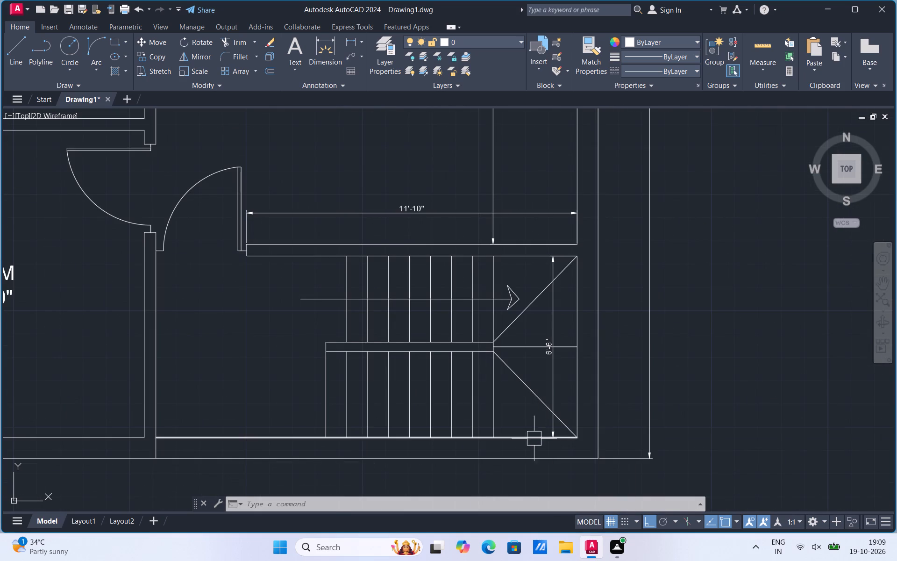
{"action": "left_click", "coordinate": [351, 41]}
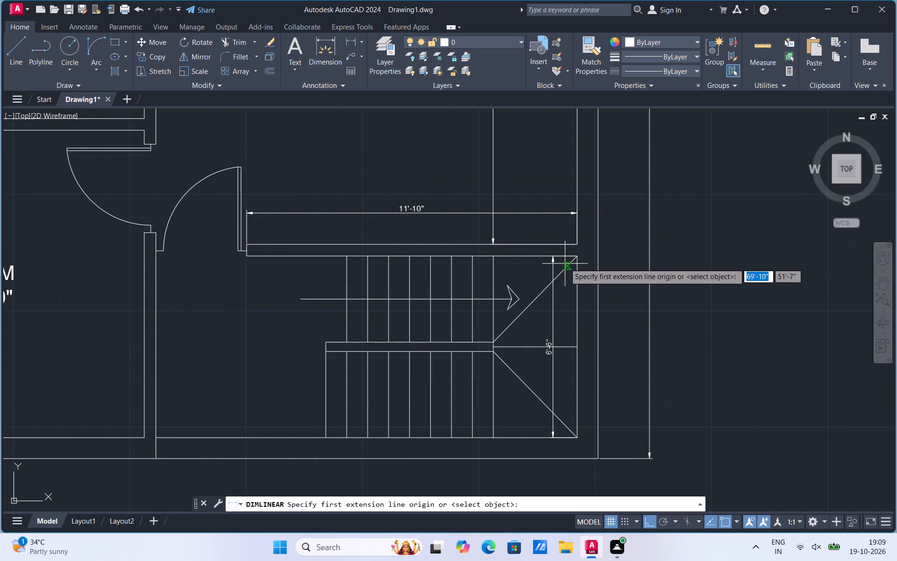
{"action": "left_click", "coordinate": [577, 257]}
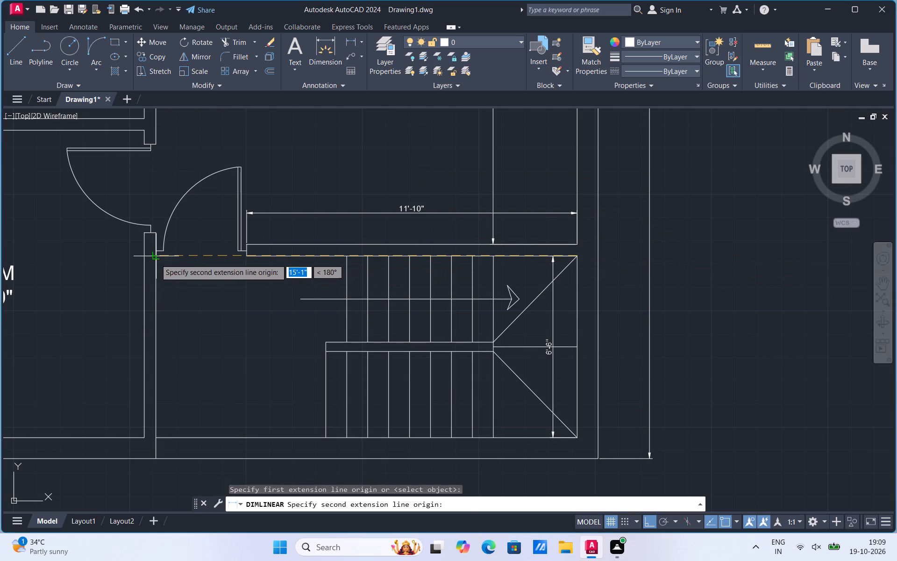
{"action": "left_click", "coordinate": [155, 259]}
{"action": "left_click", "coordinate": [152, 275]}
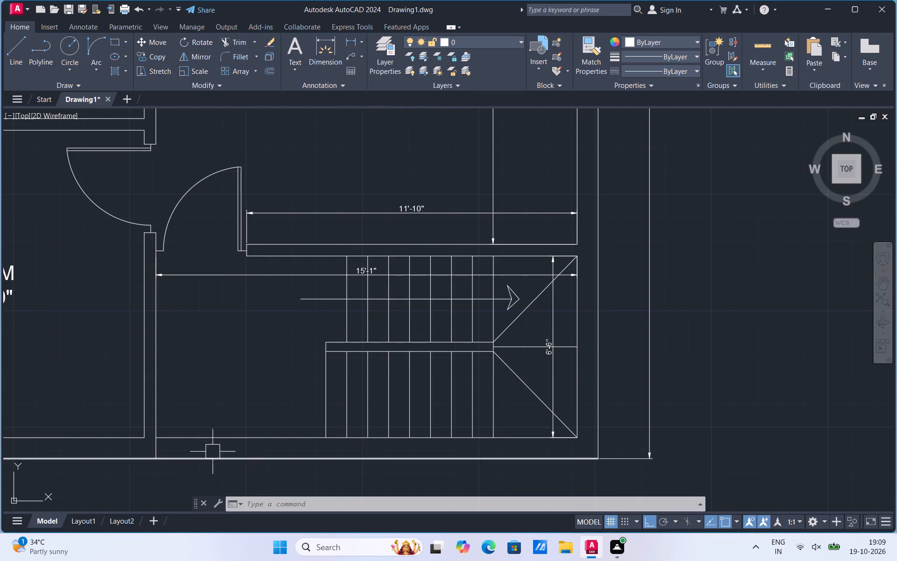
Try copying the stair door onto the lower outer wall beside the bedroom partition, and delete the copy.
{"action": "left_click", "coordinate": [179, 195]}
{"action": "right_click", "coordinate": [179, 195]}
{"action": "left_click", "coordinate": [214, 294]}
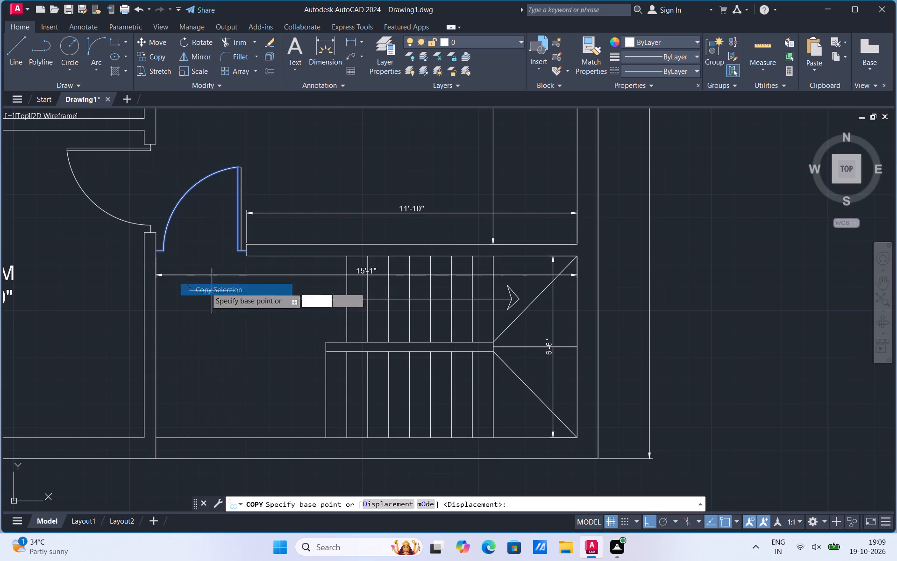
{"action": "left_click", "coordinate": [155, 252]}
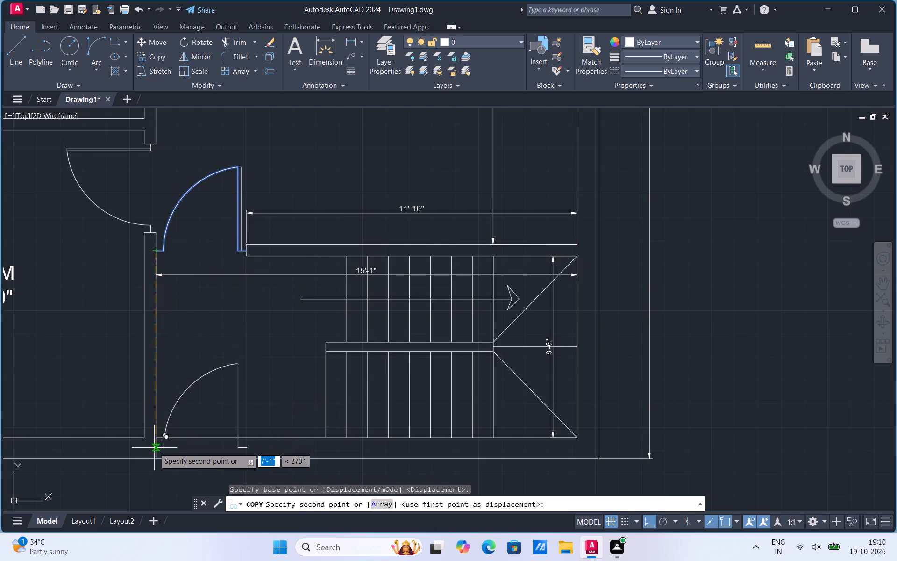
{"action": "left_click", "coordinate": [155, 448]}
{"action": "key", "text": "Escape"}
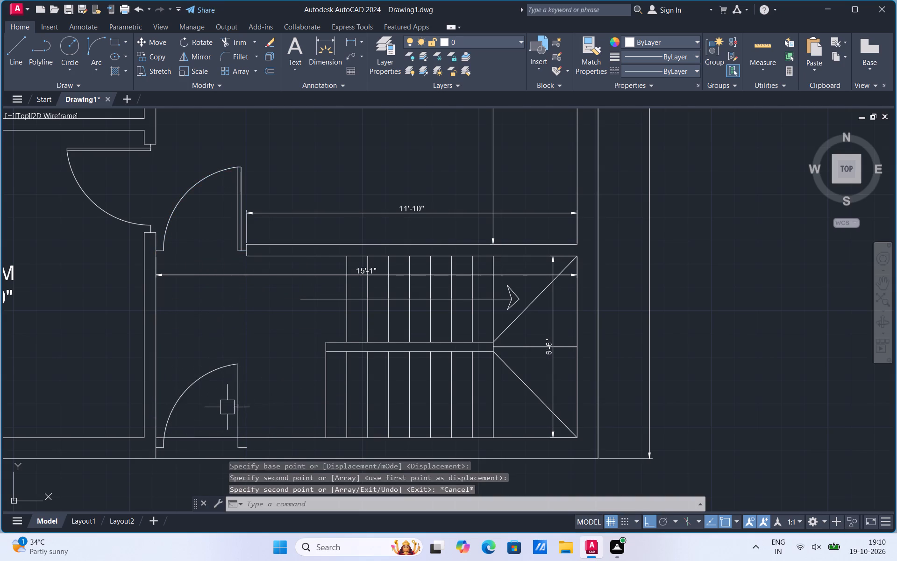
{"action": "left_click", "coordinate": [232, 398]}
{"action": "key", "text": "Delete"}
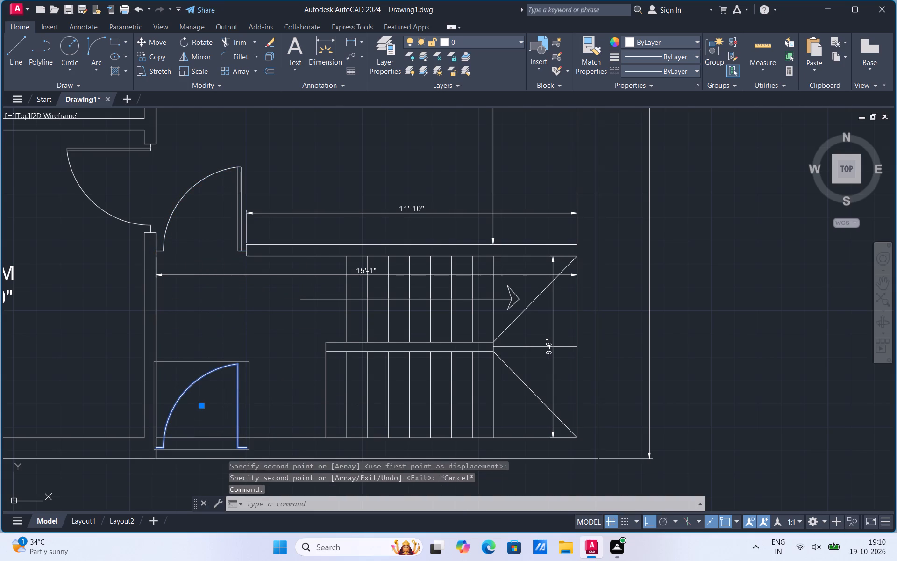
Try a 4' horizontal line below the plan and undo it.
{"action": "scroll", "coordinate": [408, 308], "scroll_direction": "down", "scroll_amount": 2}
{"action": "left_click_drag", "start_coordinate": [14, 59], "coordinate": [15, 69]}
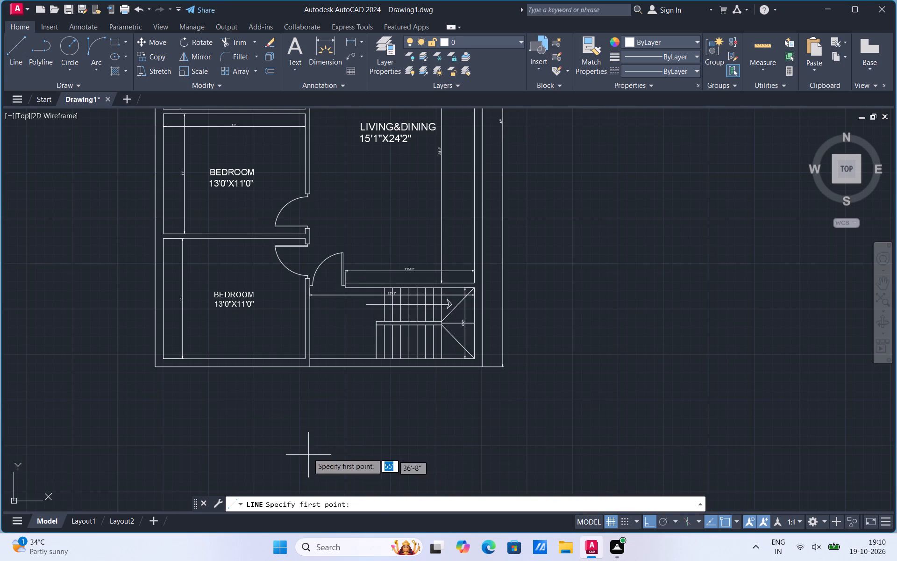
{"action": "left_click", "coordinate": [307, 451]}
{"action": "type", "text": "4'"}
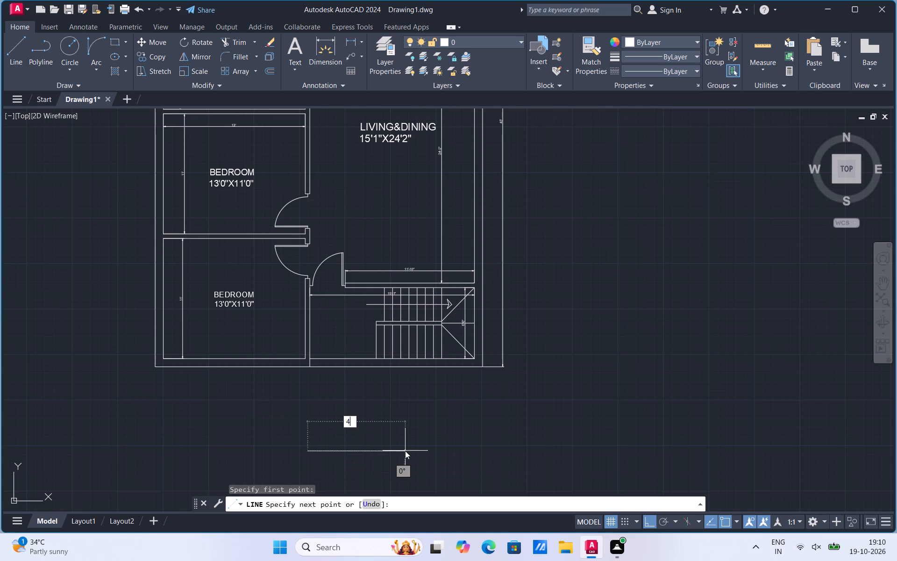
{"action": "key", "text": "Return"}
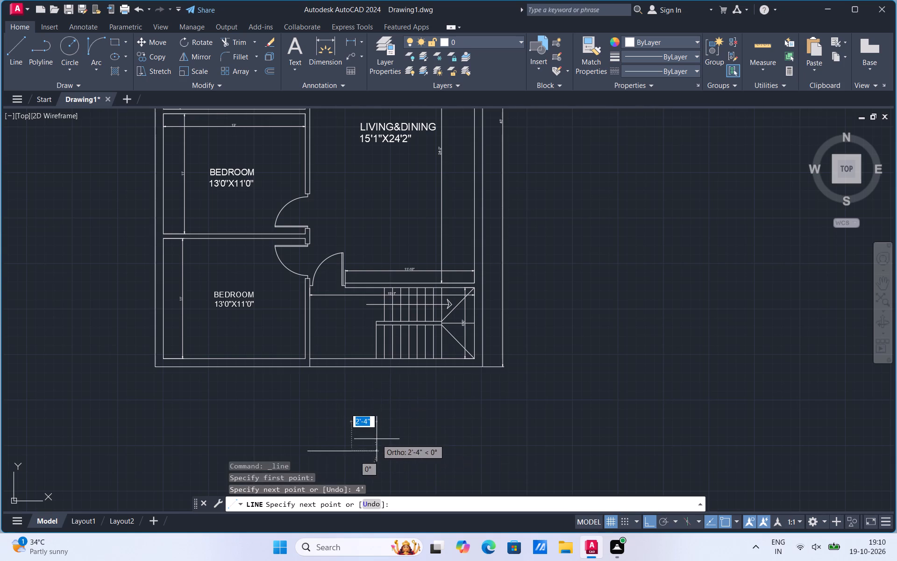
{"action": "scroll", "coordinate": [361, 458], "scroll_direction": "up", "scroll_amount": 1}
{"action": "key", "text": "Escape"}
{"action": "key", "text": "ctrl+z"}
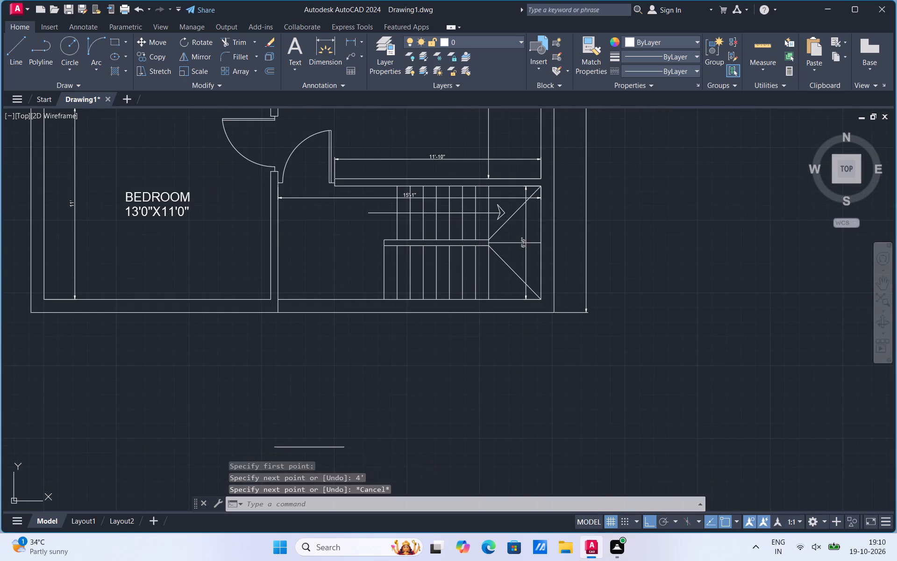
Draw a 5' horizontal line below the plan with a 4' line rising from its end.
{"action": "left_click", "coordinate": [15, 58]}
{"action": "scroll", "coordinate": [299, 459], "scroll_direction": "up", "scroll_amount": 2}
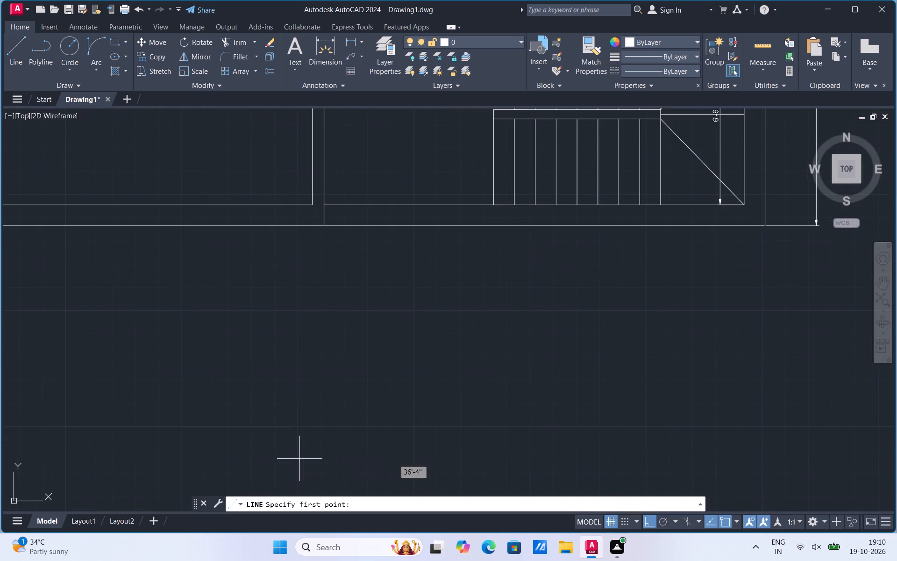
{"action": "left_click", "coordinate": [299, 459]}
{"action": "type", "text": "5'"}
{"action": "key", "text": "Return"}
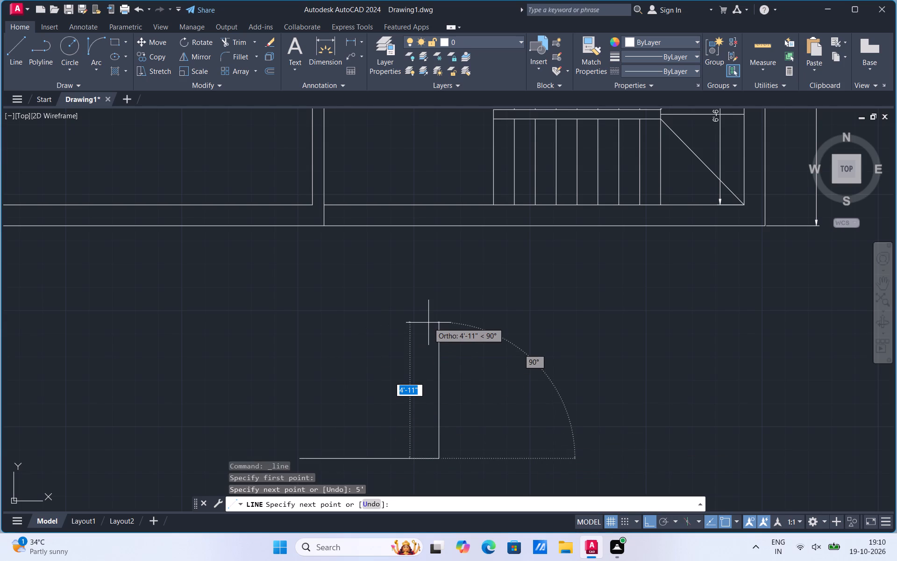
{"action": "type", "text": "4'"}
{"action": "key", "text": "Return"}
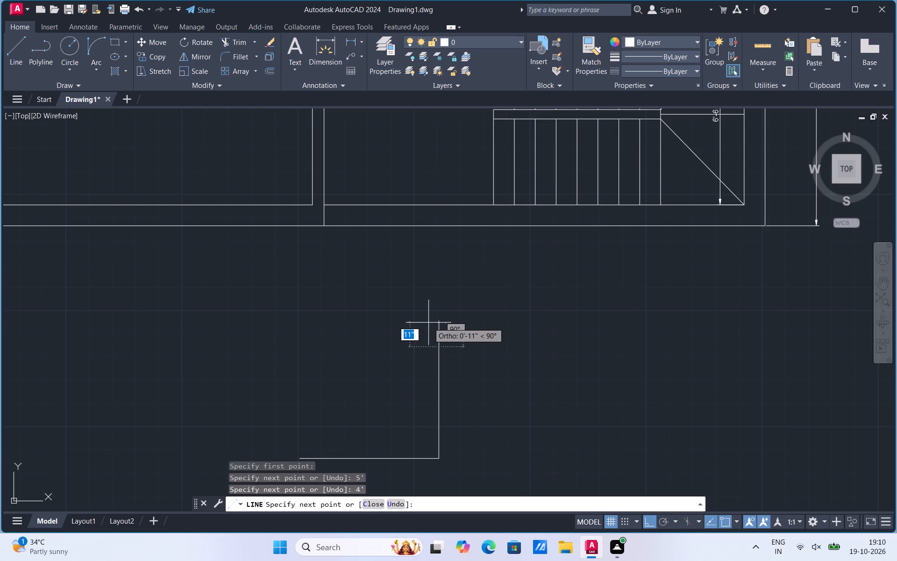
{"action": "key", "text": "Escape"}
Move the 4' vertical line along the 5' base line to just inside its opposite end.
{"action": "left_click", "coordinate": [444, 403]}
{"action": "right_click", "coordinate": [444, 403]}
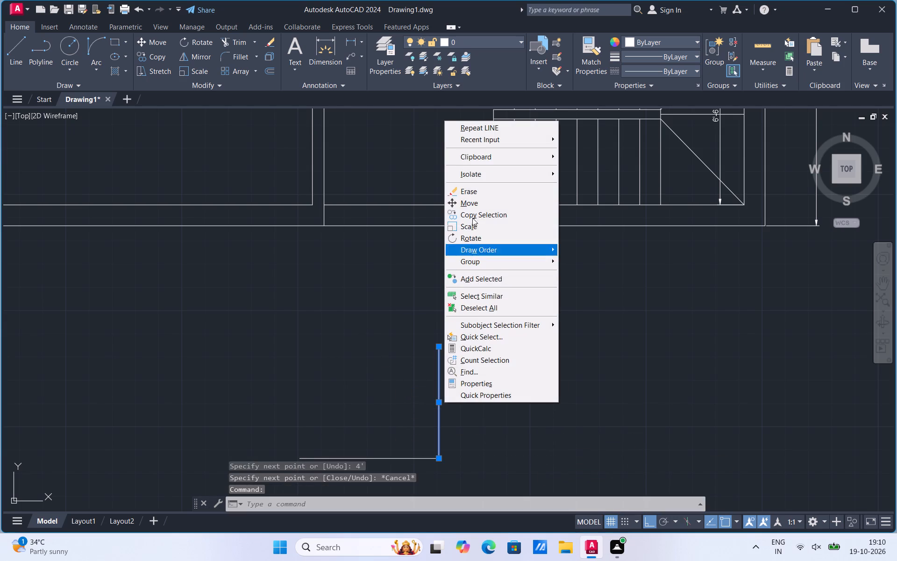
{"action": "left_click", "coordinate": [477, 202]}
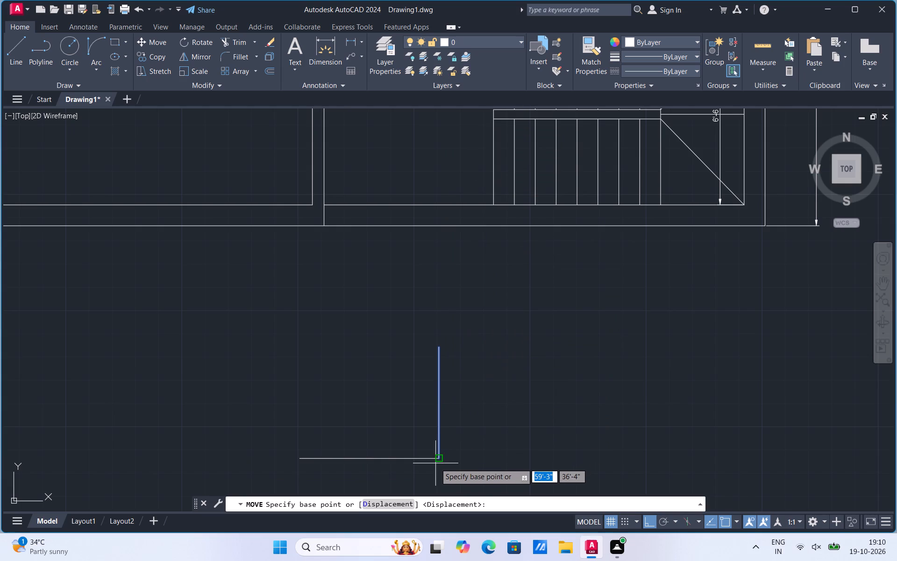
{"action": "left_click", "coordinate": [439, 457]}
{"action": "scroll", "coordinate": [306, 461], "scroll_direction": "up", "scroll_amount": 2}
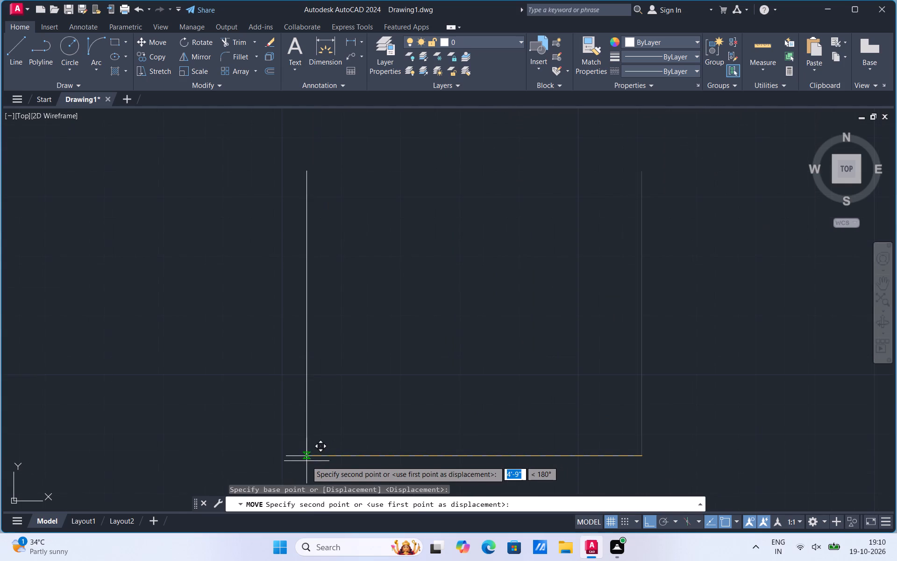
{"action": "left_click", "coordinate": [297, 456]}
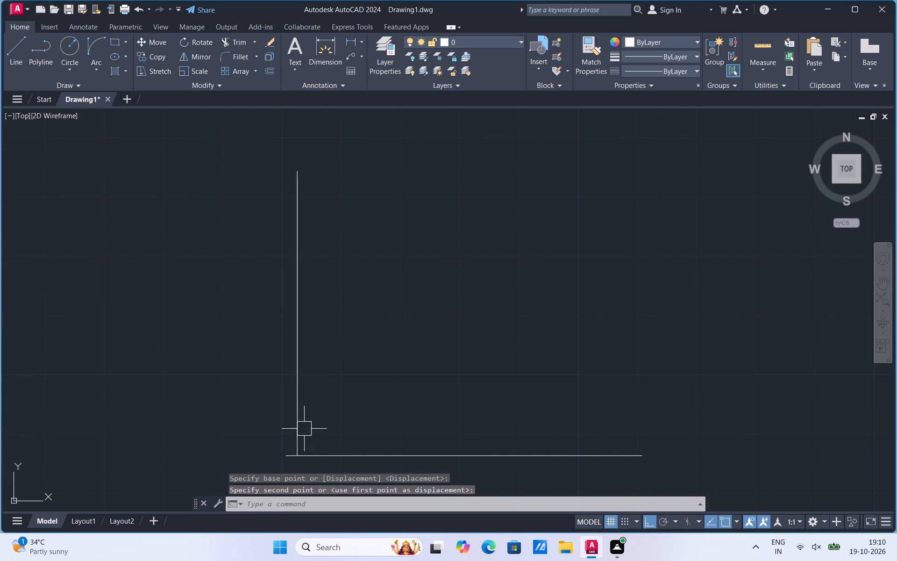
{"action": "left_click", "coordinate": [304, 428]}
{"action": "right_click", "coordinate": [304, 428]}
{"action": "left_click", "coordinate": [329, 226]}
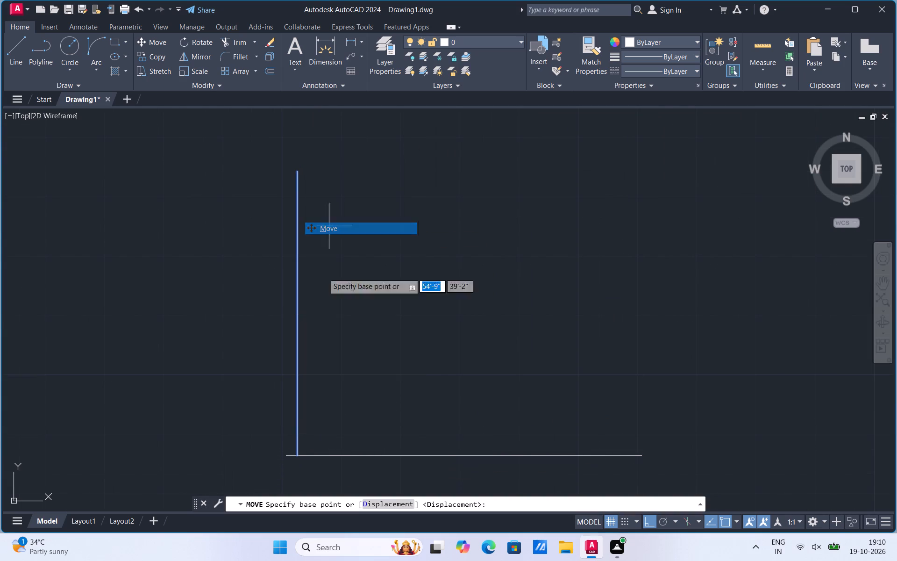
{"action": "left_click", "coordinate": [299, 454]}
{"action": "left_click", "coordinate": [311, 455]}
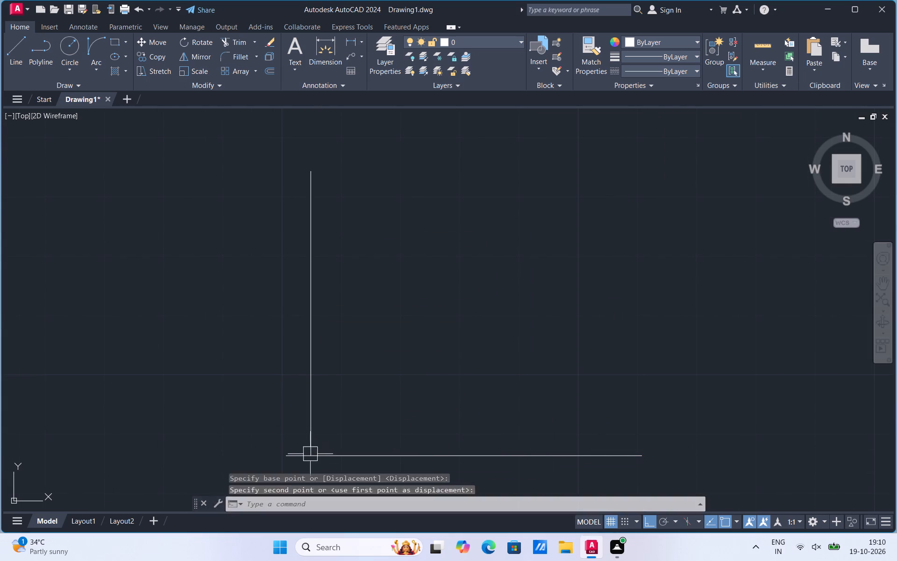
Copy the 4' vertical line a short distance inward along the base line to form the door leaf's thickness.
{"action": "left_click", "coordinate": [311, 430]}
{"action": "right_click", "coordinate": [311, 430]}
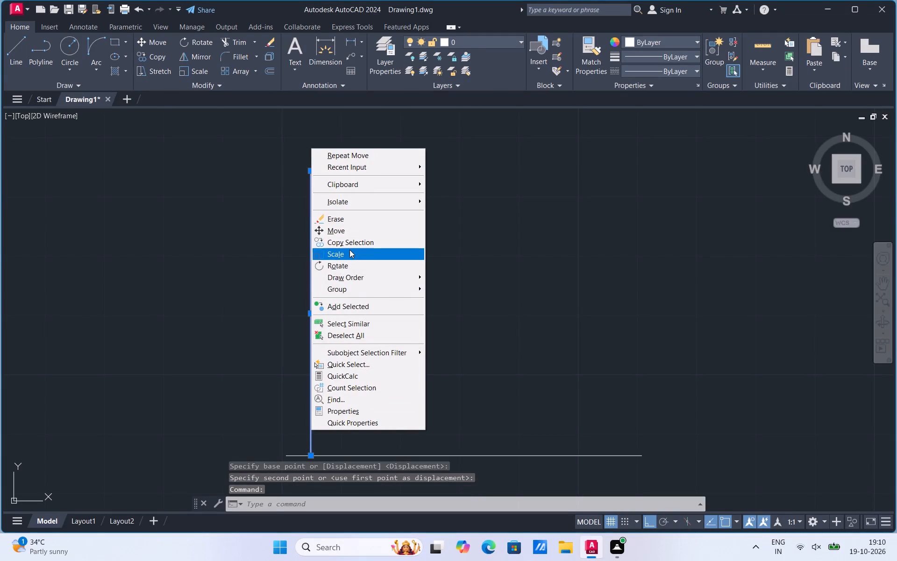
{"action": "left_click", "coordinate": [350, 243]}
{"action": "left_click", "coordinate": [311, 456]}
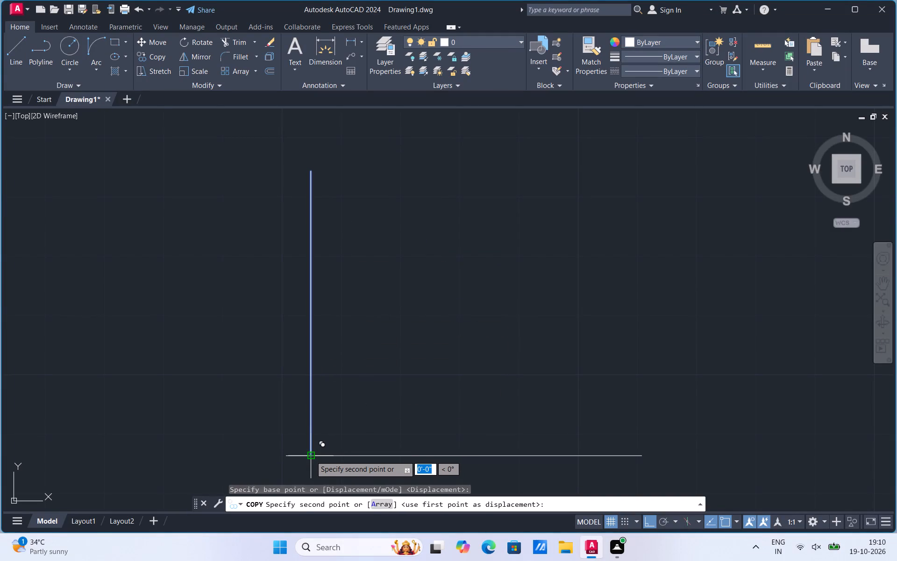
{"action": "left_click", "coordinate": [320, 456]}
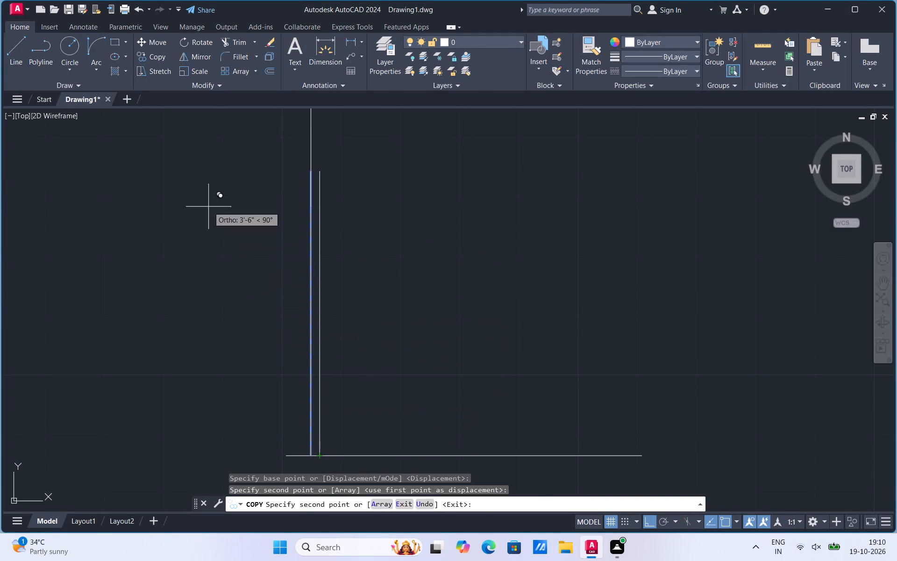
Draw the door swing as a Start, End, Direction arc from the leaf's free end to the base line near its far end.
{"action": "left_click", "coordinate": [96, 74]}
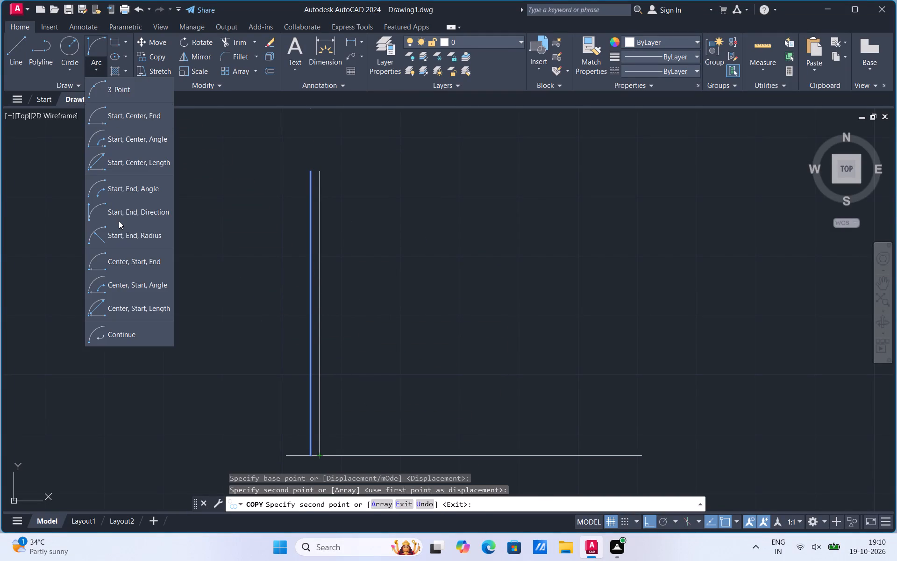
{"action": "left_click", "coordinate": [119, 215]}
{"action": "left_click", "coordinate": [310, 172]}
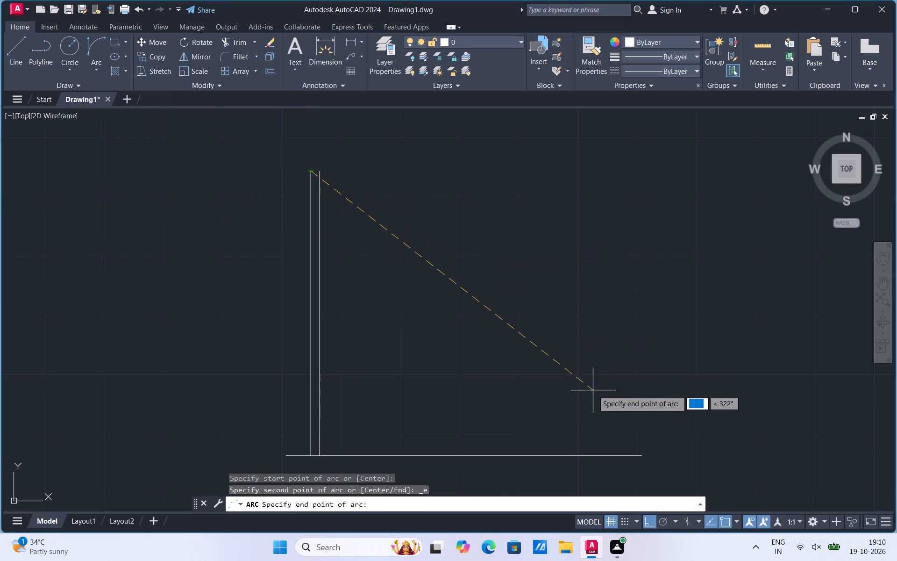
{"action": "left_click", "coordinate": [623, 456]}
{"action": "left_click", "coordinate": [620, 356]}
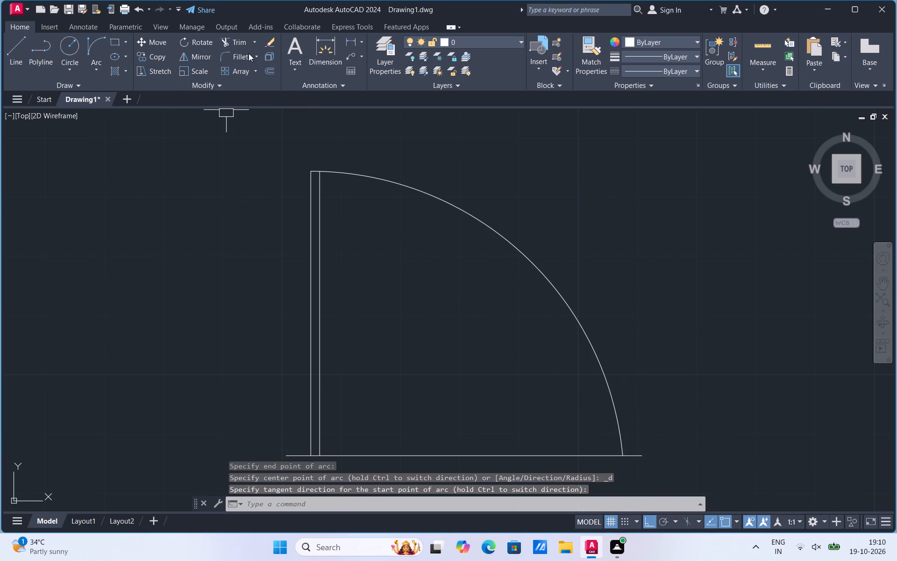
Trim the base line between the door leaf and the swing arc, leaving a short stub at each side.
{"action": "left_click", "coordinate": [244, 47]}
{"action": "left_click", "coordinate": [369, 450]}
{"action": "scroll", "coordinate": [366, 413], "scroll_direction": "down", "scroll_amount": 2}
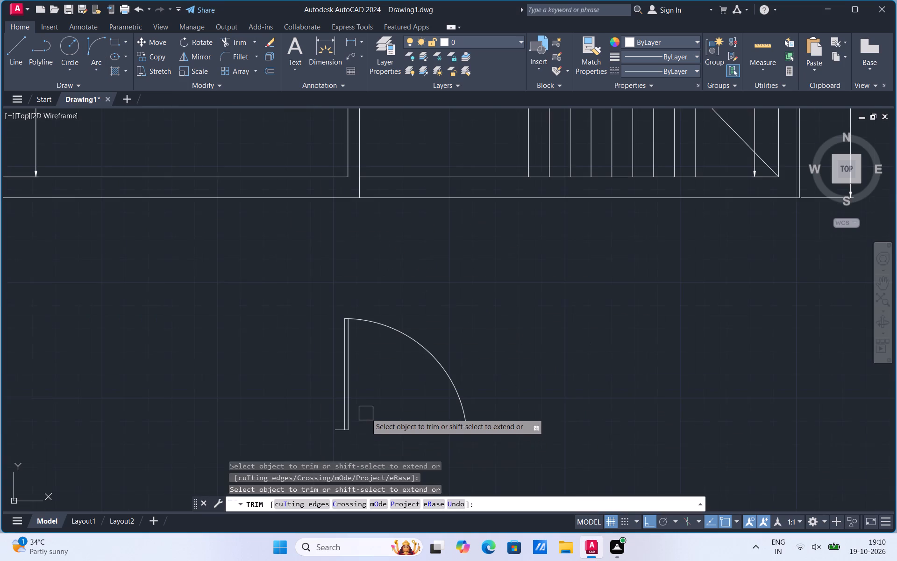
{"action": "key", "text": "Escape"}
Group the new door's leaf lines, swing arc and stubs into one object.
{"action": "left_click", "coordinate": [310, 453]}
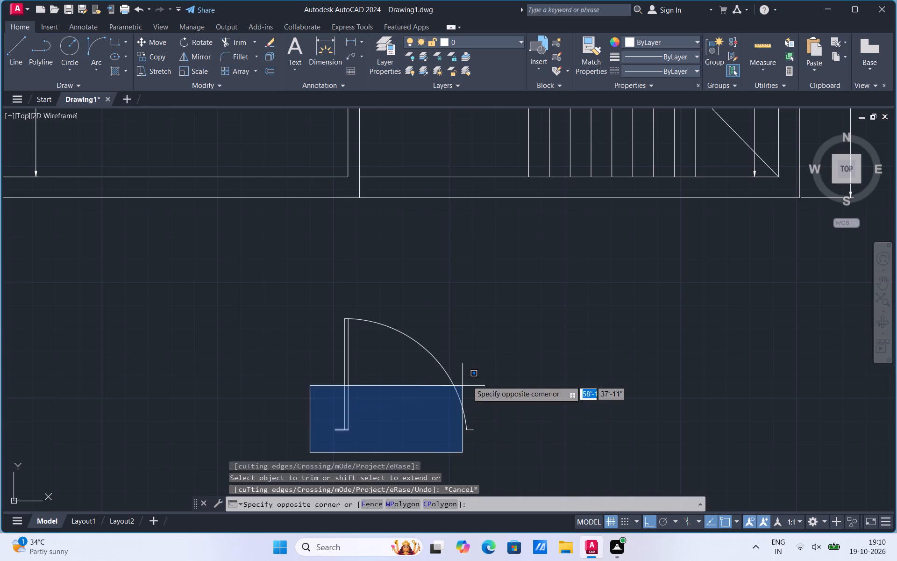
{"action": "left_click", "coordinate": [524, 284]}
{"action": "right_click", "coordinate": [521, 286]}
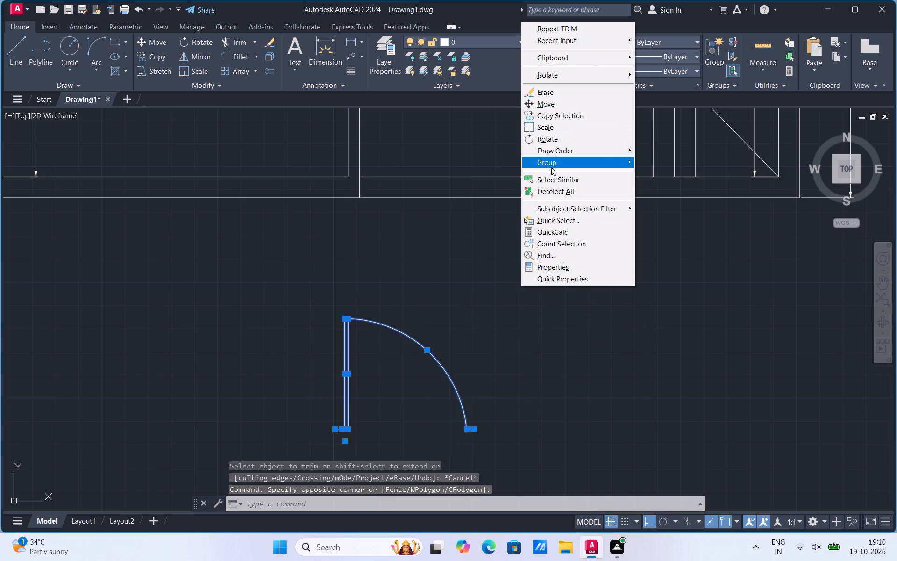
{"action": "left_click", "coordinate": [552, 165]}
{"action": "left_click", "coordinate": [659, 165]}
Move the grouped door into the lower outer wall, its leaf-side stub end meeting the bedroom partition line within the wall thickness.
{"action": "left_click", "coordinate": [350, 386]}
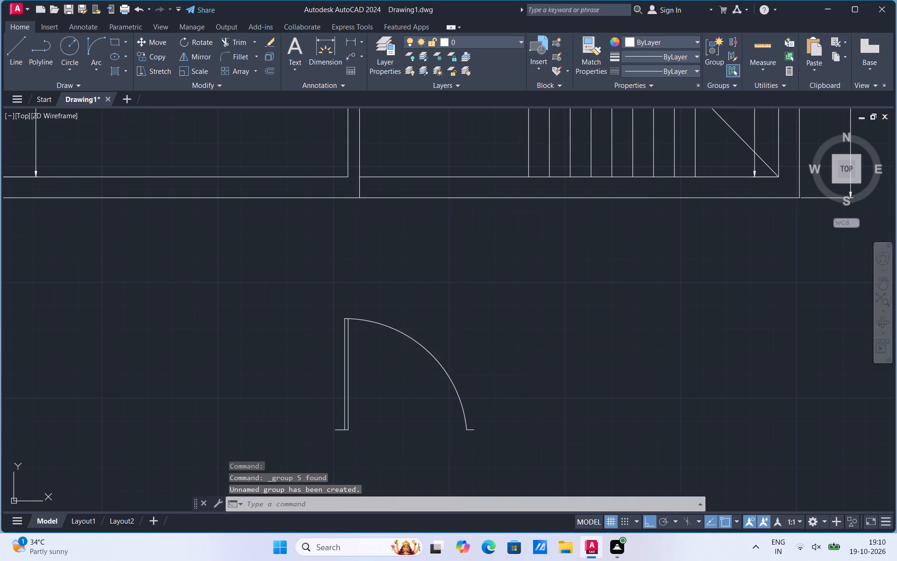
{"action": "right_click", "coordinate": [350, 386]}
{"action": "left_click", "coordinate": [383, 204]}
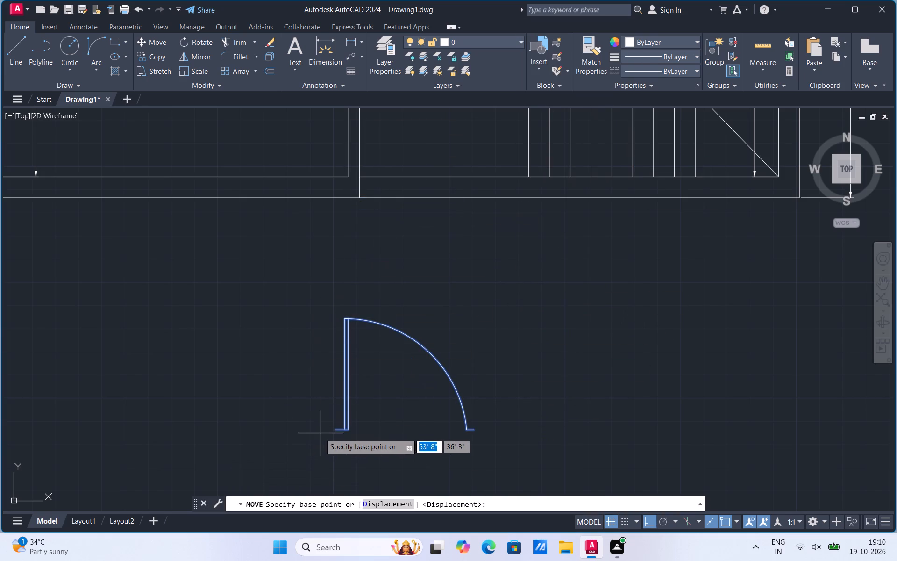
{"action": "left_click", "coordinate": [334, 431]}
{"action": "scroll", "coordinate": [375, 182], "scroll_direction": "up", "scroll_amount": 2}
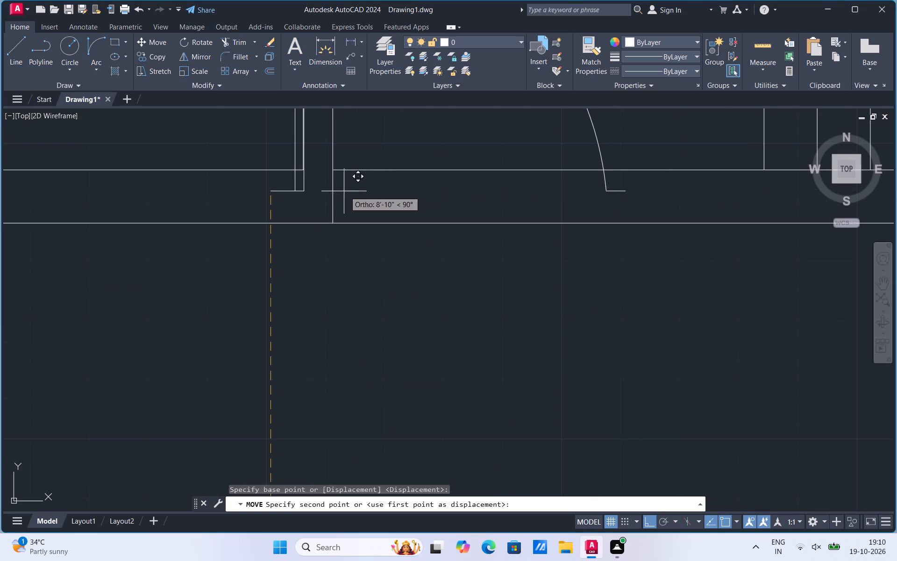
{"action": "left_click", "coordinate": [332, 194]}
Draw a line from the door's arc-side stub end to the wall's inner face and extend it to the outer face.
{"action": "scroll", "coordinate": [275, 404], "scroll_direction": "down", "scroll_amount": 3}
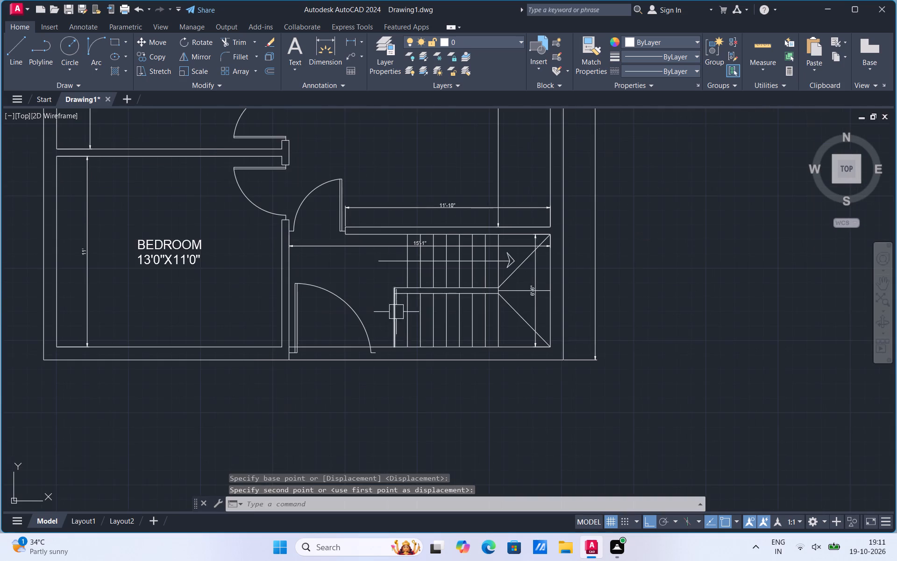
{"action": "scroll", "coordinate": [368, 323], "scroll_direction": "up", "scroll_amount": 1}
{"action": "left_click", "coordinate": [15, 65]}
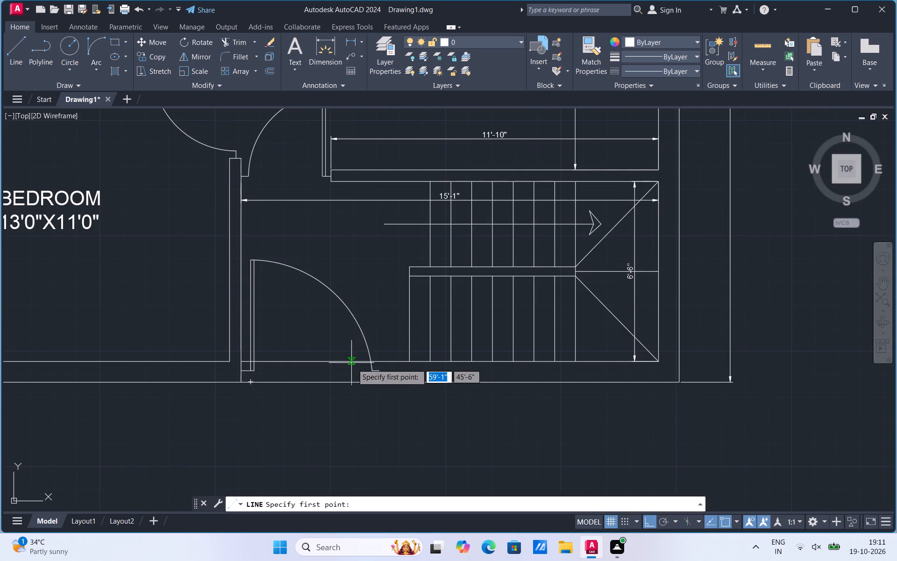
{"action": "scroll", "coordinate": [406, 373], "scroll_direction": "up", "scroll_amount": 2}
{"action": "left_click", "coordinate": [338, 369]}
{"action": "left_click", "coordinate": [336, 347]}
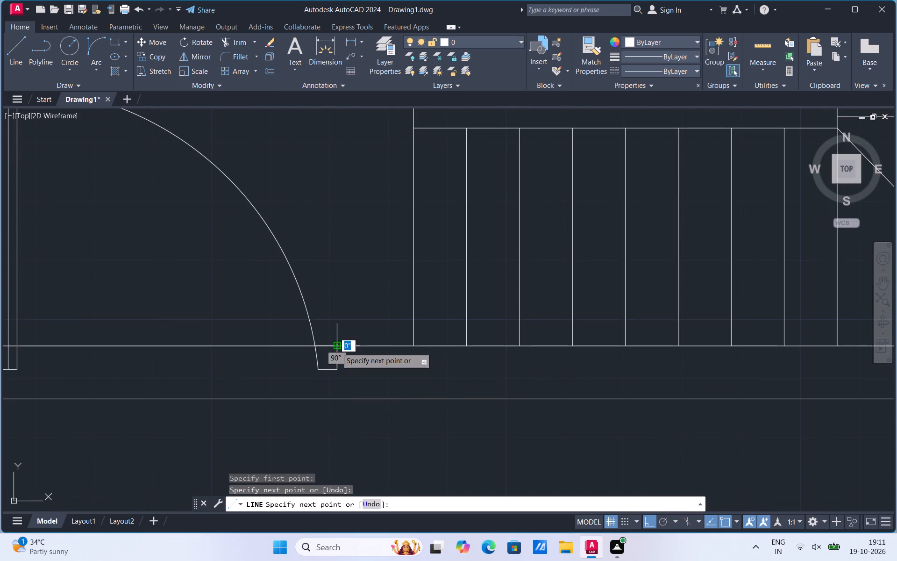
{"action": "key", "text": "Escape"}
{"action": "type", "text": "EX"}
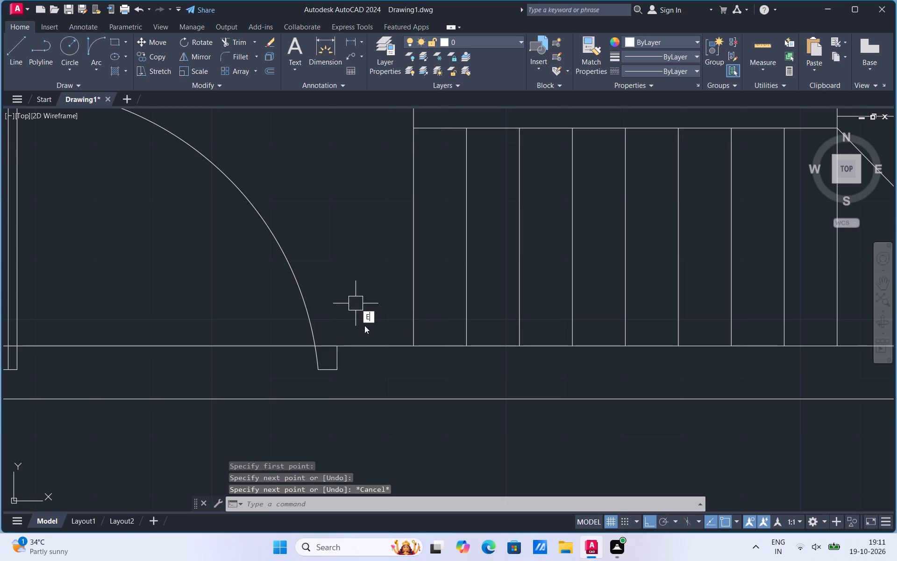
{"action": "left_click", "coordinate": [385, 328]}
{"action": "left_click", "coordinate": [339, 363]}
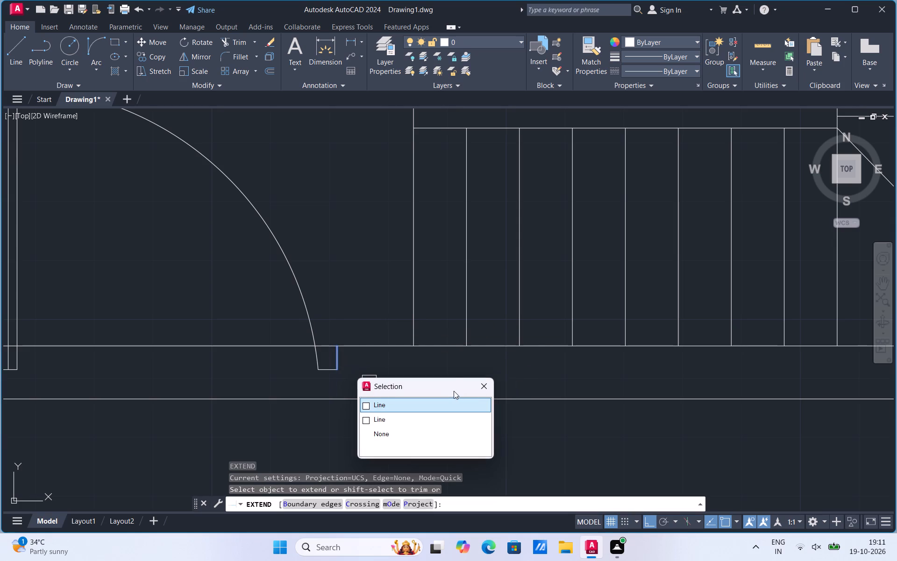
{"action": "left_click", "coordinate": [339, 361]}
Trim the outer wall's inner and outer lines across the new door opening, including the leftover pieces at the leaf and arc stubs.
{"action": "scroll", "coordinate": [403, 375], "scroll_direction": "down", "scroll_amount": 1}
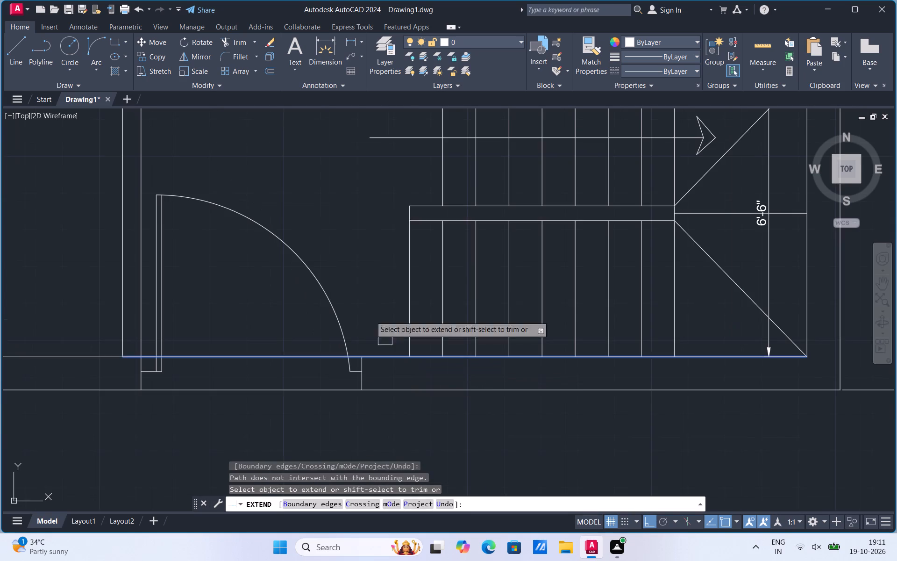
{"action": "left_click", "coordinate": [240, 48]}
{"action": "left_click", "coordinate": [242, 42]}
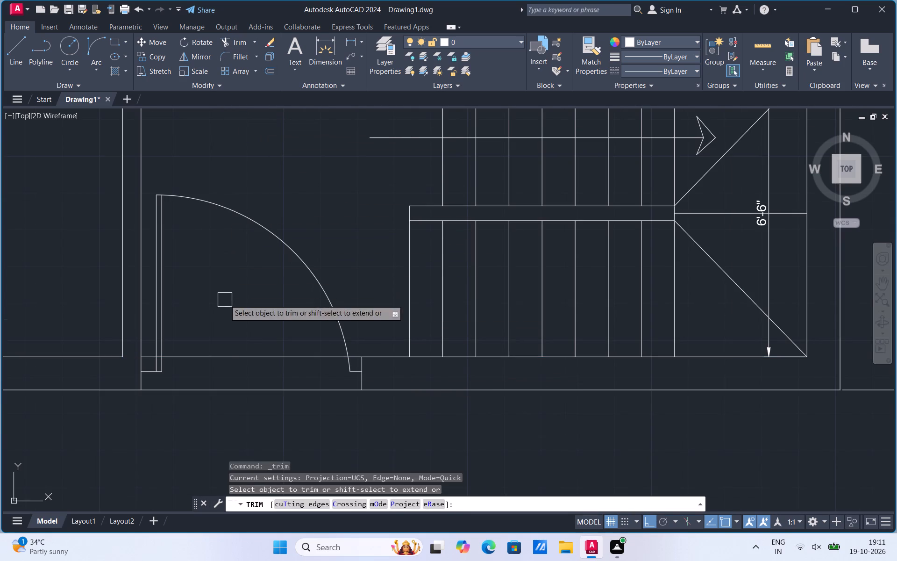
{"action": "left_click_drag", "start_coordinate": [225, 300], "coordinate": [240, 419]}
{"action": "scroll", "coordinate": [149, 348], "scroll_direction": "up", "scroll_amount": 2}
{"action": "left_click", "coordinate": [145, 365]}
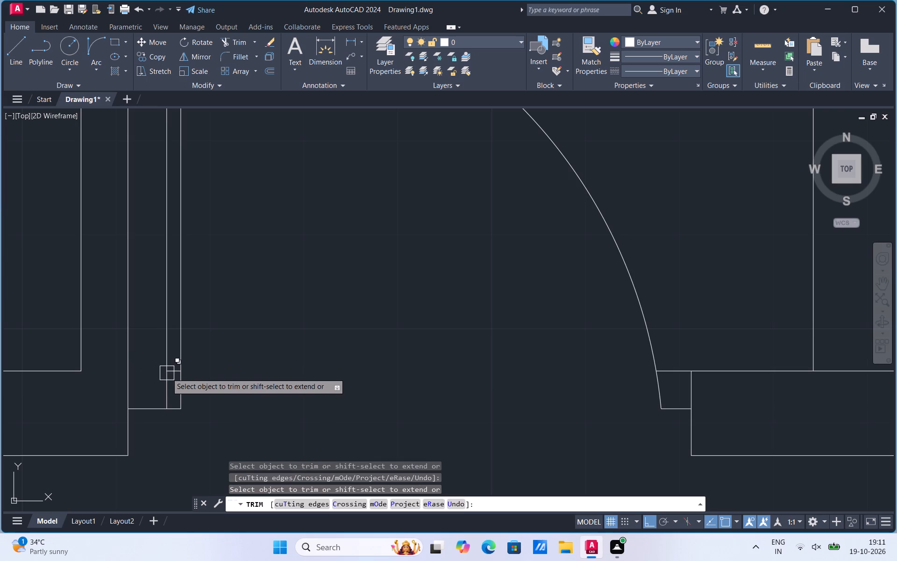
{"action": "scroll", "coordinate": [170, 372], "scroll_direction": "up", "scroll_amount": 1}
{"action": "left_click", "coordinate": [177, 369]}
{"action": "scroll", "coordinate": [172, 375], "scroll_direction": "down", "scroll_amount": 1}
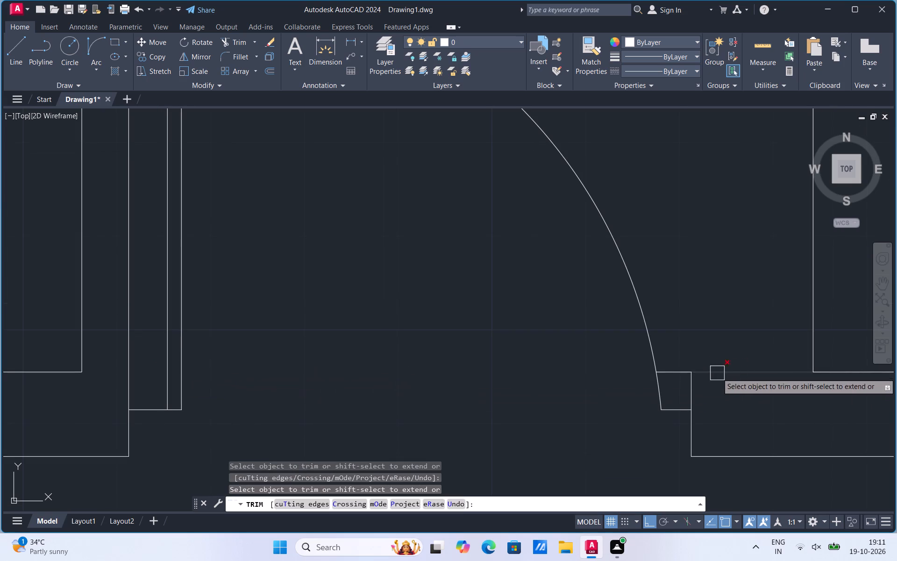
{"action": "left_click", "coordinate": [669, 369]}
{"action": "scroll", "coordinate": [597, 397], "scroll_direction": "down", "scroll_amount": 4}
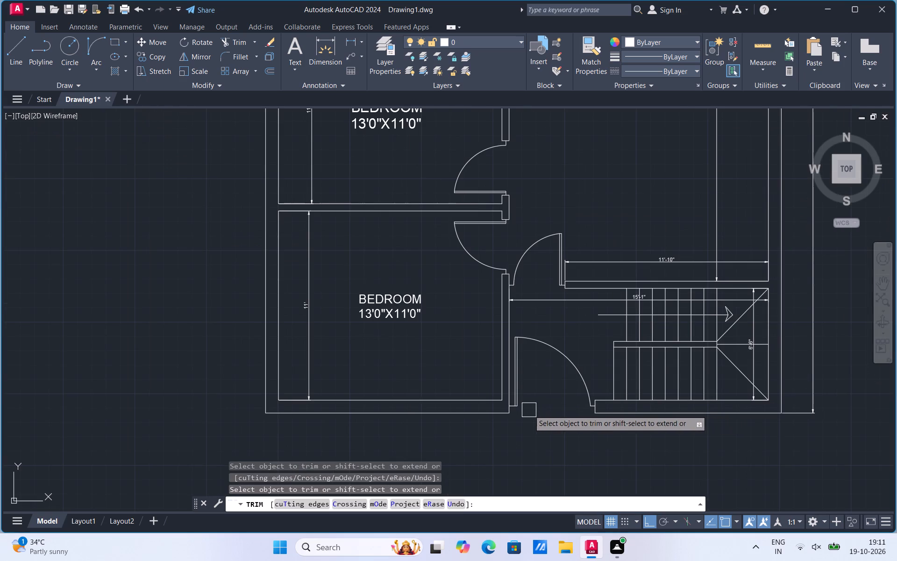
Measure the lower wall's inner face from the stair's outer corner to the entrance door opening with a linear dimension, and erase it.
{"action": "left_click", "coordinate": [350, 43]}
{"action": "scroll", "coordinate": [824, 398], "scroll_direction": "up", "scroll_amount": 1}
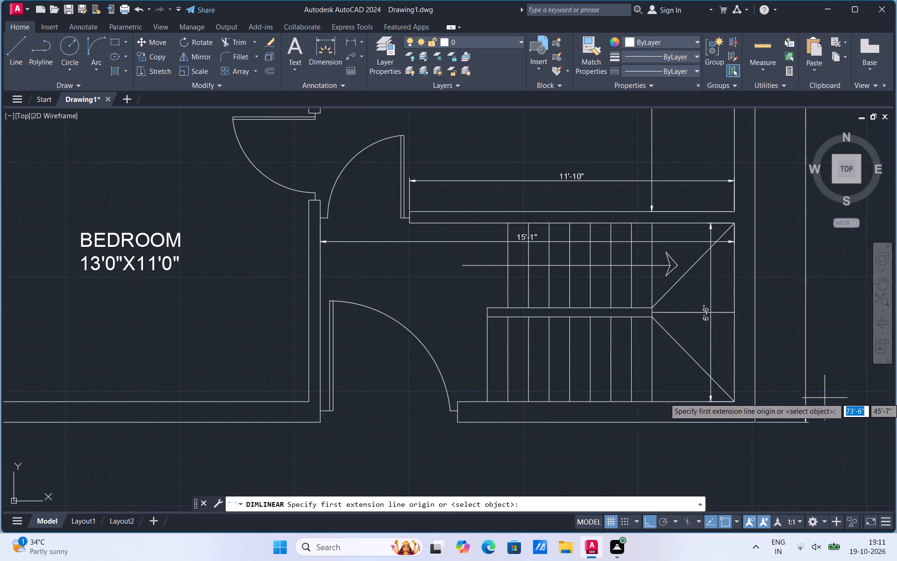
{"action": "scroll", "coordinate": [779, 405], "scroll_direction": "up", "scroll_amount": 1}
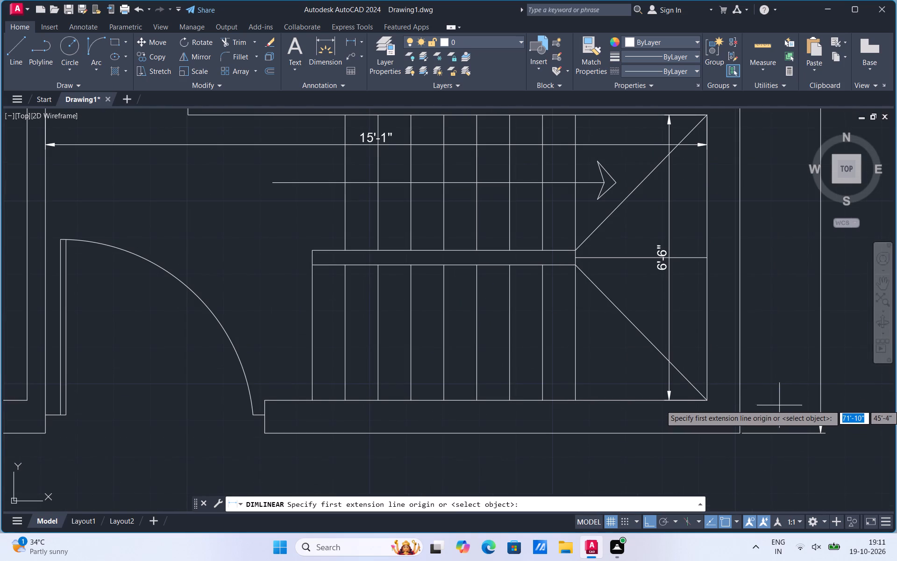
{"action": "left_click", "coordinate": [706, 398]}
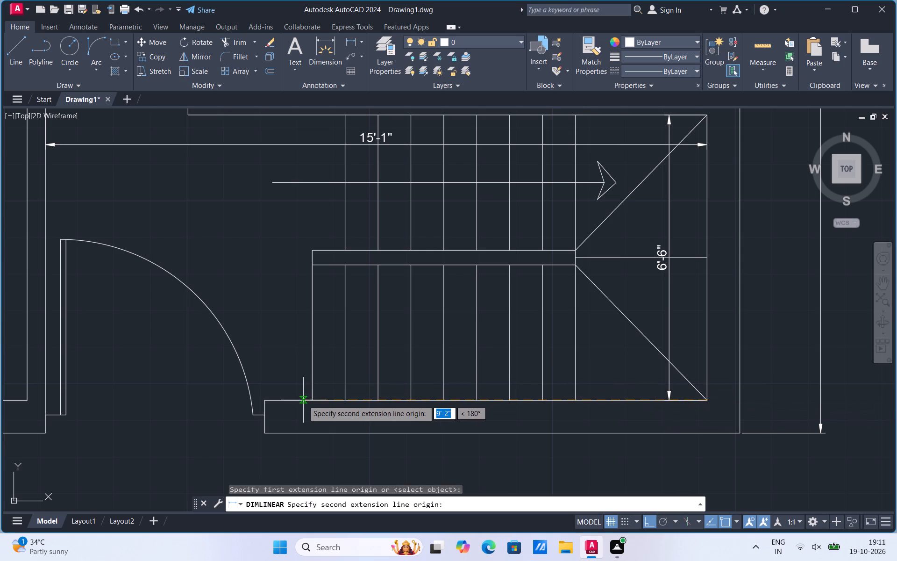
{"action": "left_click", "coordinate": [262, 401]}
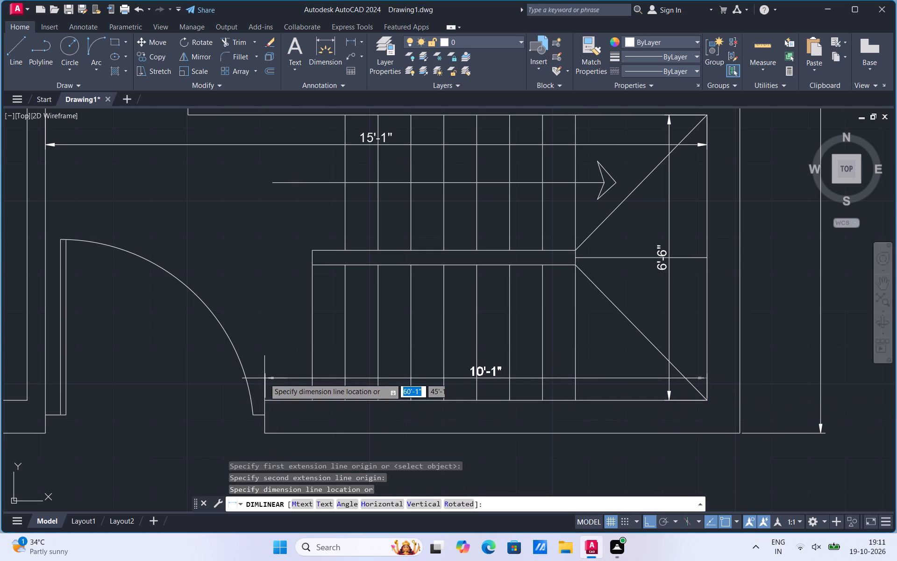
{"action": "left_click", "coordinate": [265, 378]}
{"action": "left_click", "coordinate": [289, 377]}
{"action": "key", "text": "Delete"}
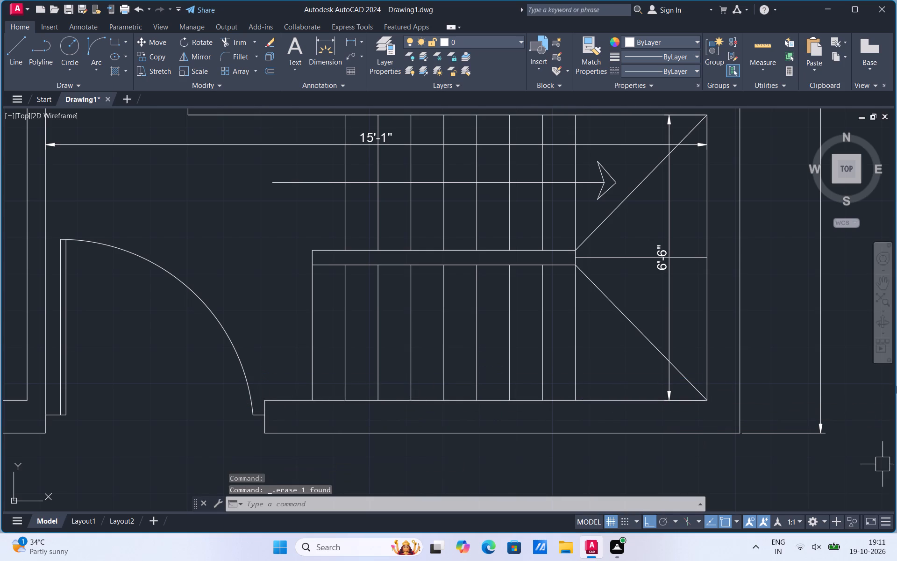
Measure the lower stair flight's full length along the outer wall, landing included, with a linear dimension, and erase it.
{"action": "left_click", "coordinate": [353, 43]}
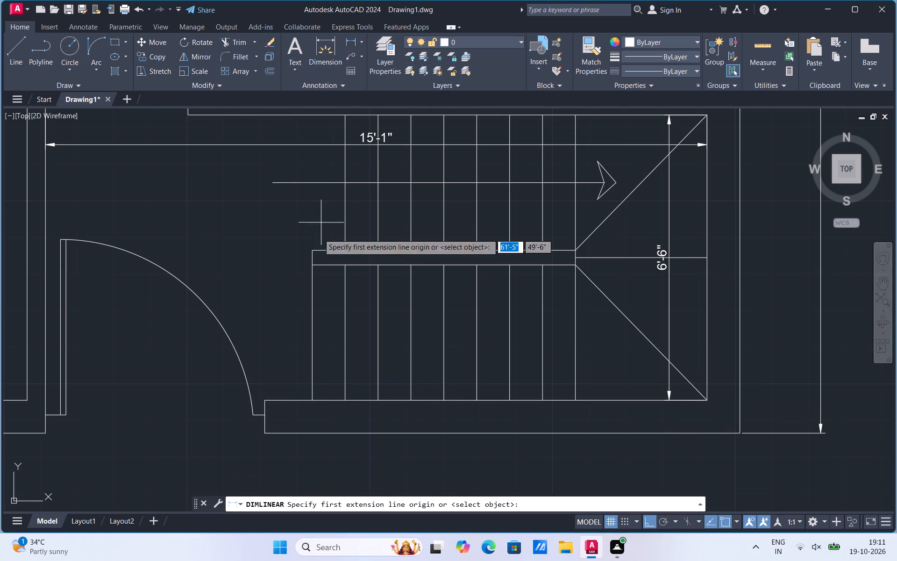
{"action": "left_click", "coordinate": [312, 398]}
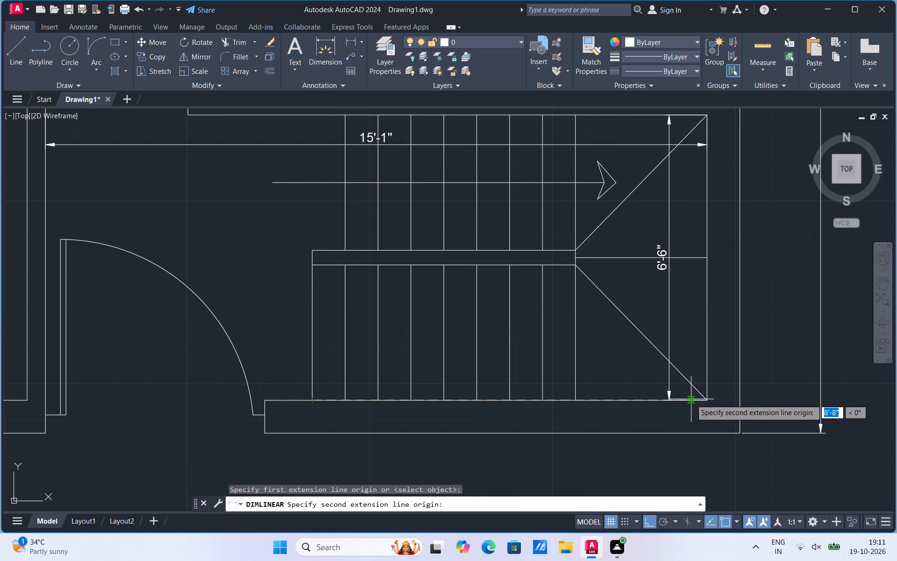
{"action": "left_click", "coordinate": [704, 401]}
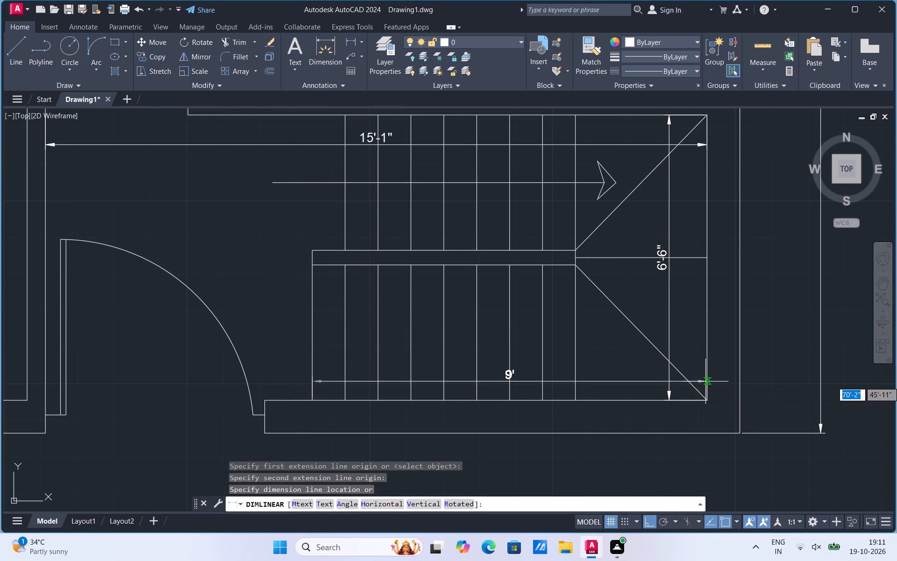
{"action": "left_click", "coordinate": [705, 381]}
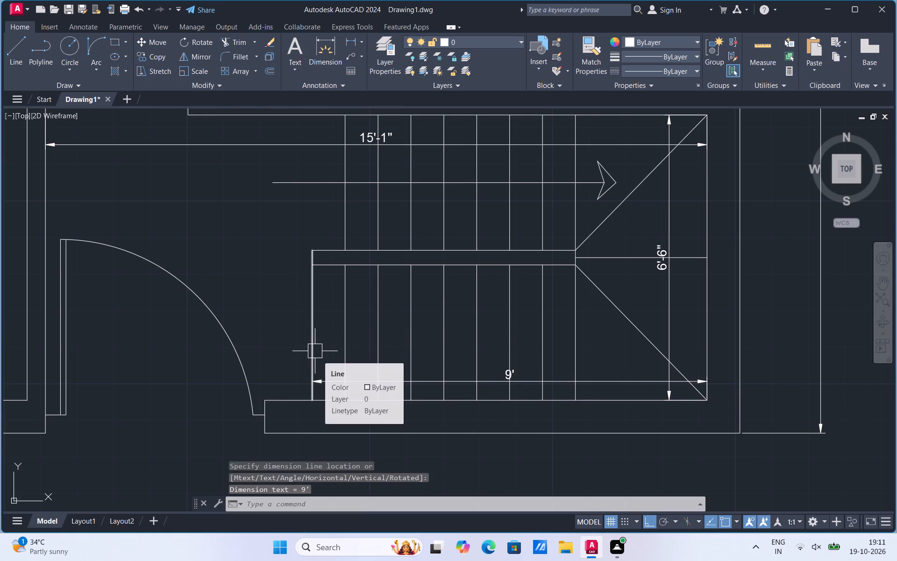
{"action": "left_click", "coordinate": [521, 381]}
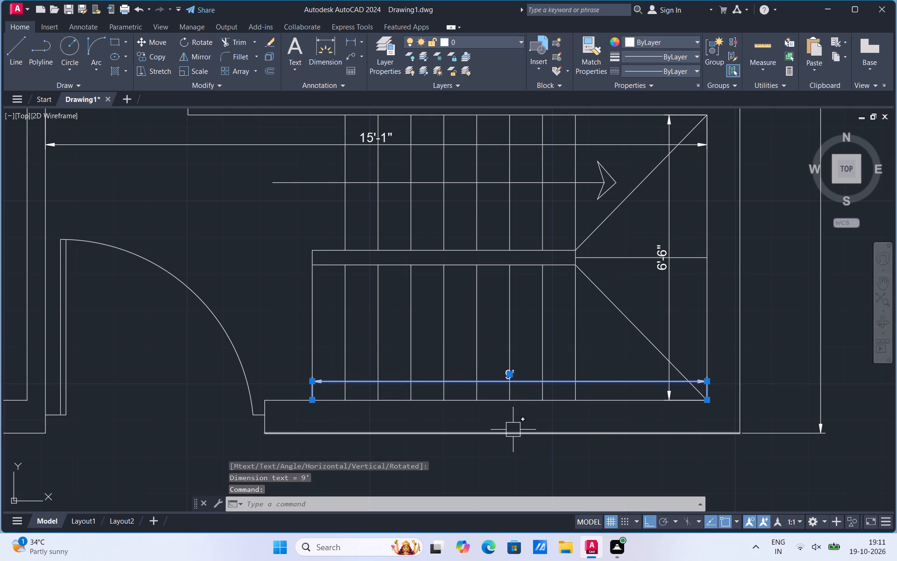
{"action": "key", "text": "Delete"}
Draw a 5' by 9" rectangle in the empty area beside the floor plan for a window.
{"action": "scroll", "coordinate": [483, 432], "scroll_direction": "down", "scroll_amount": 3}
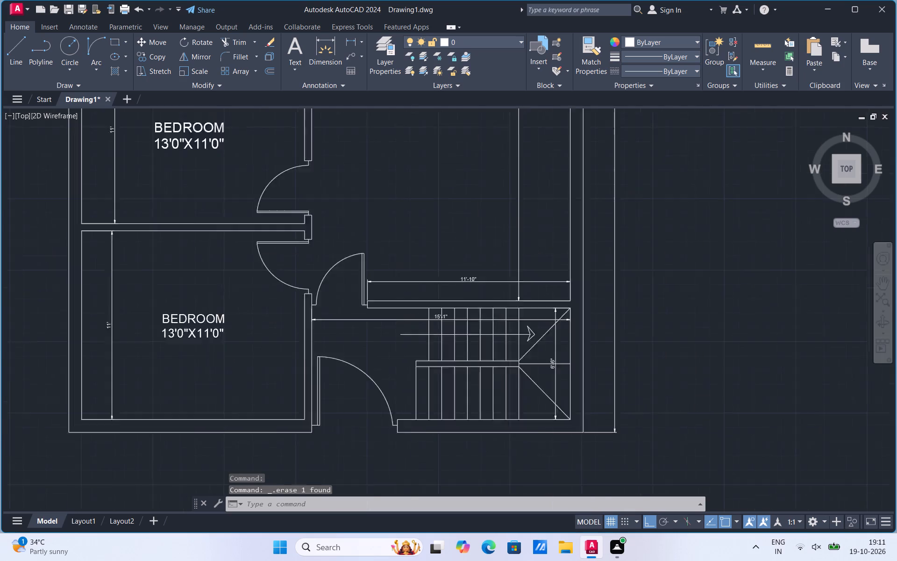
{"action": "scroll", "coordinate": [483, 432], "scroll_direction": "down", "scroll_amount": 1}
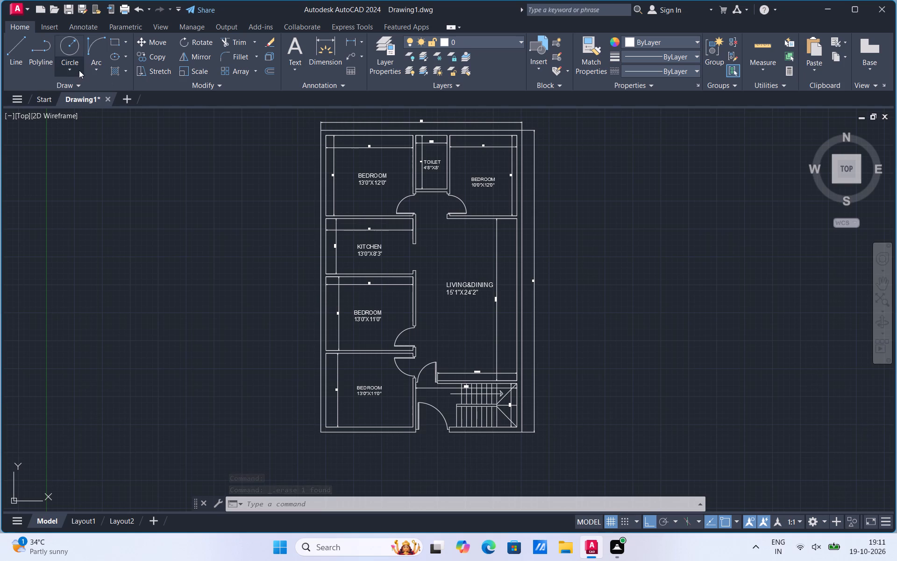
{"action": "left_click", "coordinate": [125, 42]}
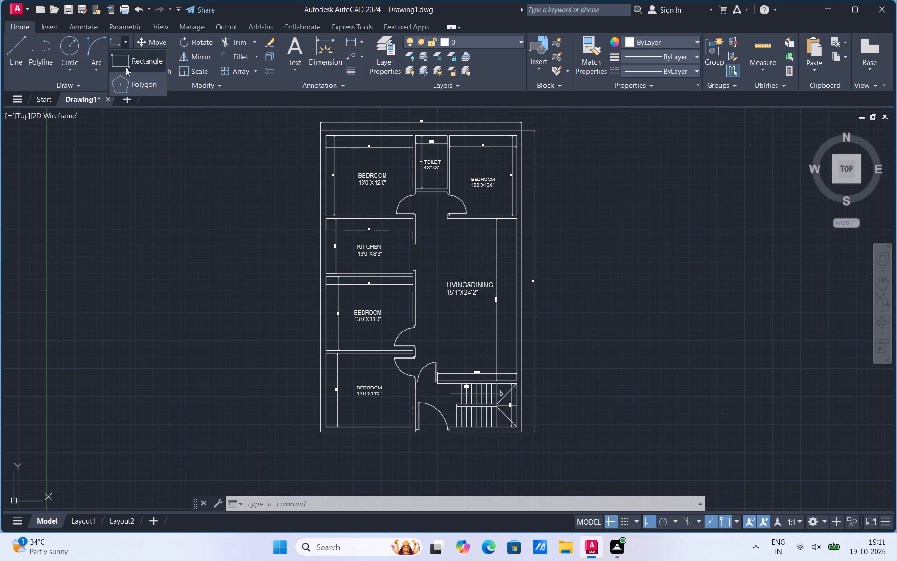
{"action": "left_click", "coordinate": [126, 63]}
{"action": "left_click", "coordinate": [187, 302]}
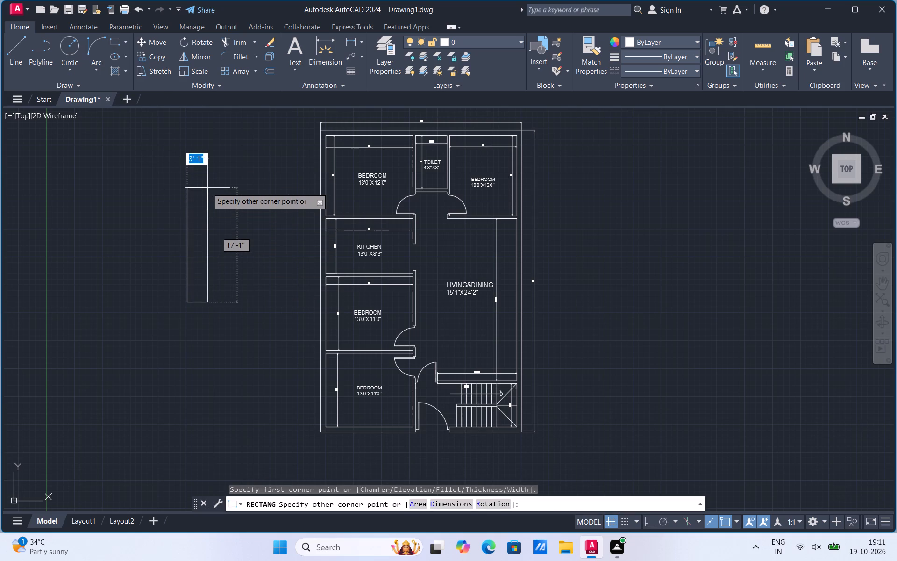
{"action": "type", "text": "5'"}
{"action": "type", "text": ",9"}
{"action": "key", "text": "Return"}
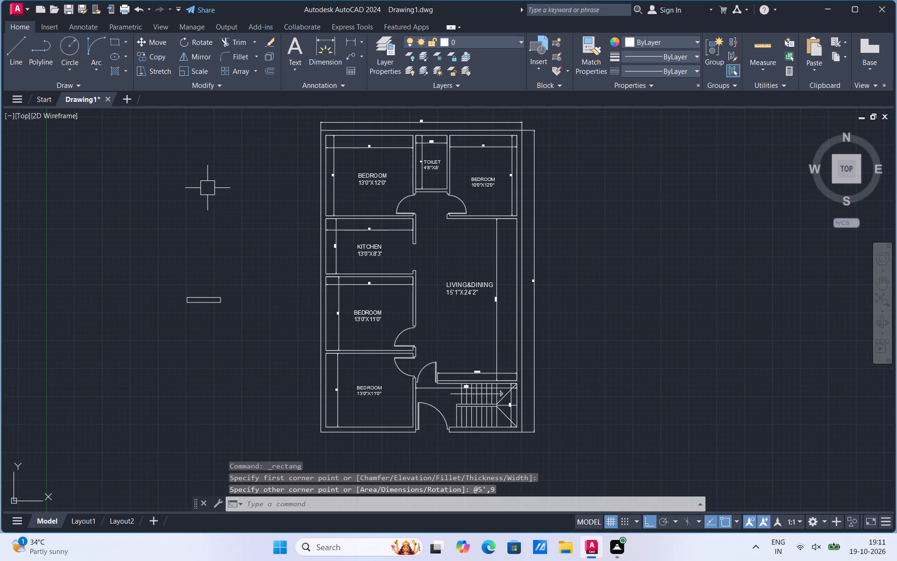
Rotate the window rectangle 270° about its lower corner nearest the plan so it stands vertical.
{"action": "left_click", "coordinate": [144, 280]}
{"action": "left_click", "coordinate": [253, 311]}
{"action": "right_click", "coordinate": [253, 311]}
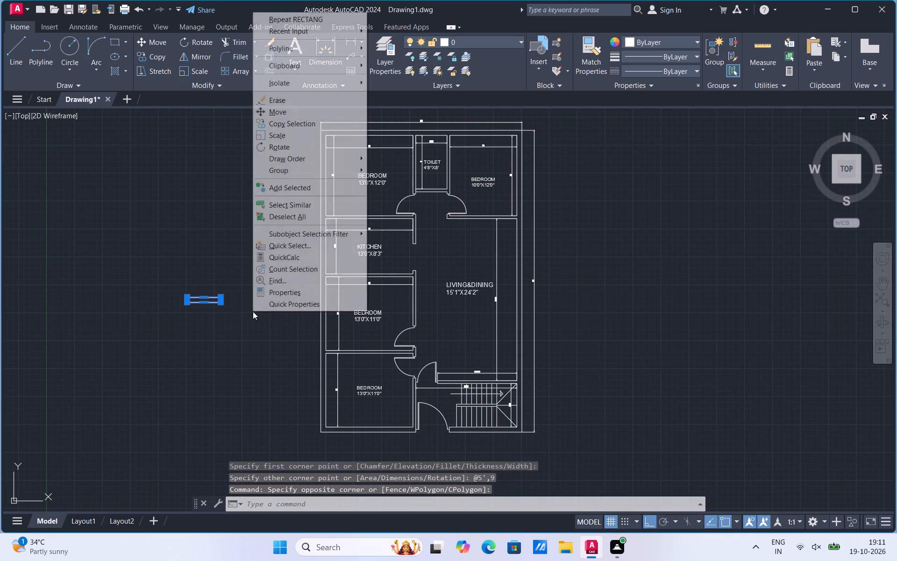
{"action": "left_click", "coordinate": [292, 147]}
{"action": "left_click", "coordinate": [221, 306]}
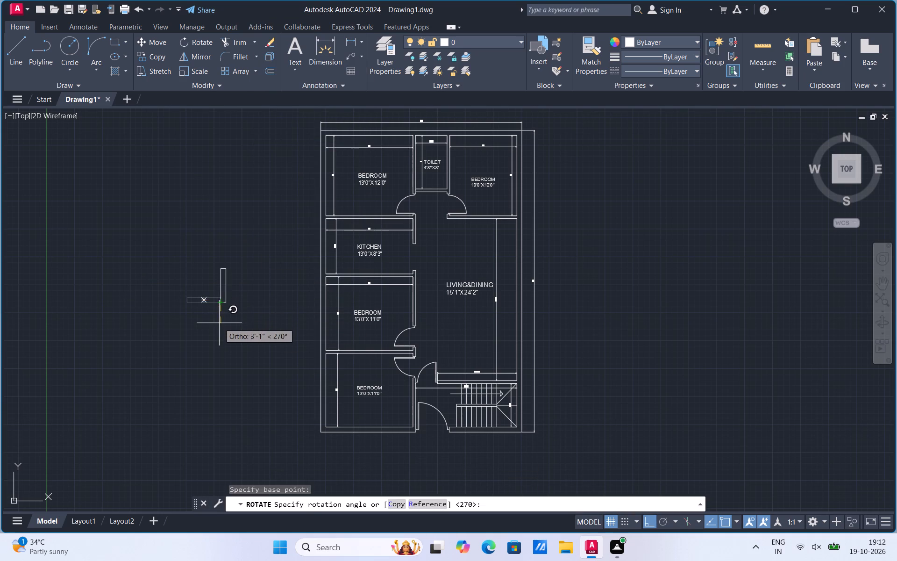
{"action": "left_click", "coordinate": [219, 323]}
Check the rotated window rectangle's long side with a linear dimension, and erase that dimension.
{"action": "scroll", "coordinate": [213, 302], "scroll_direction": "up", "scroll_amount": 3}
{"action": "scroll", "coordinate": [254, 402], "scroll_direction": "down", "scroll_amount": 2}
{"action": "scroll", "coordinate": [246, 336], "scroll_direction": "up", "scroll_amount": 2}
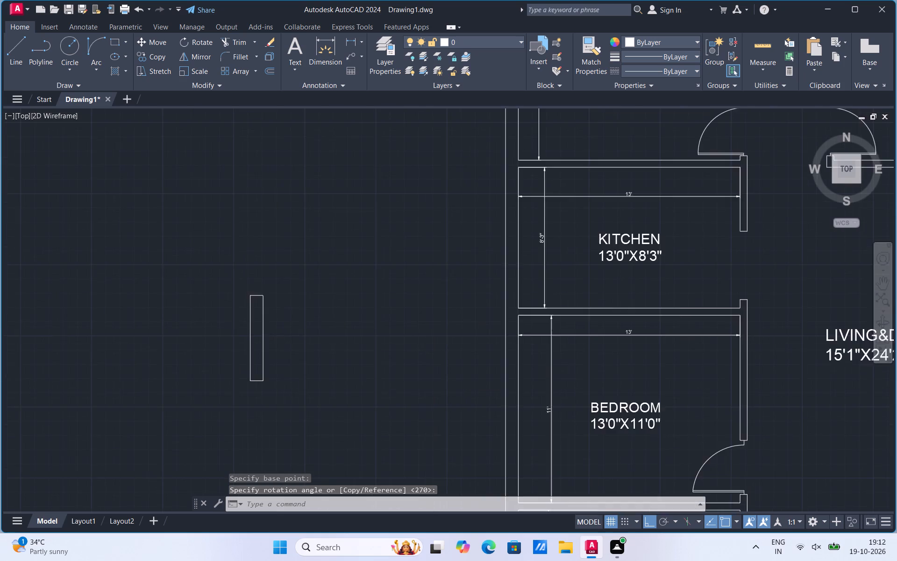
{"action": "left_click", "coordinate": [351, 38]}
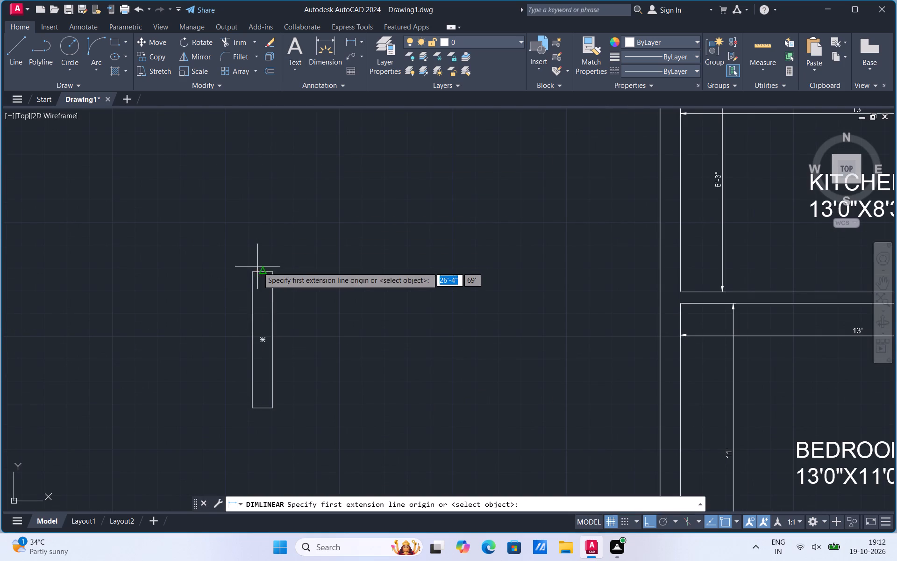
{"action": "left_click", "coordinate": [271, 272]}
{"action": "left_click", "coordinate": [271, 406]}
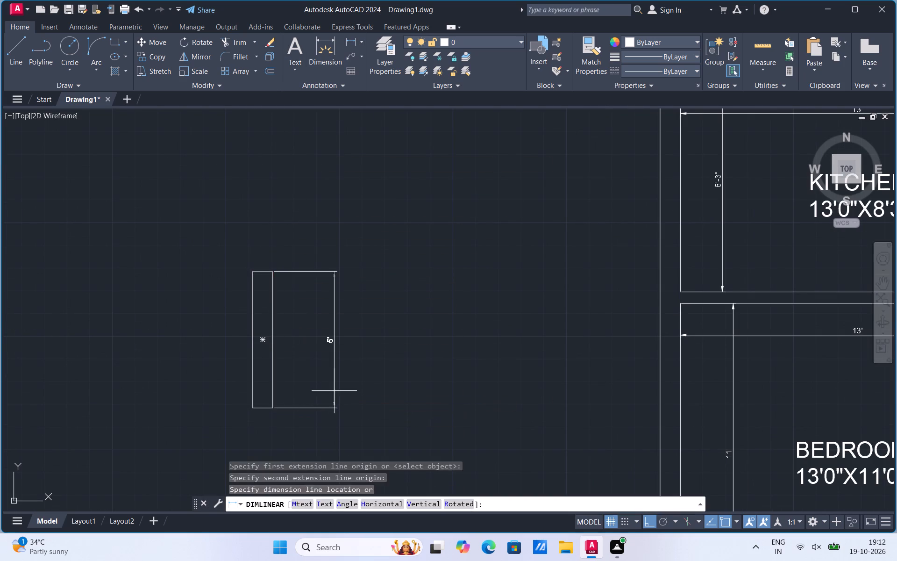
{"action": "left_click", "coordinate": [334, 391]}
{"action": "left_click", "coordinate": [340, 350]}
{"action": "key", "text": "Delete"}
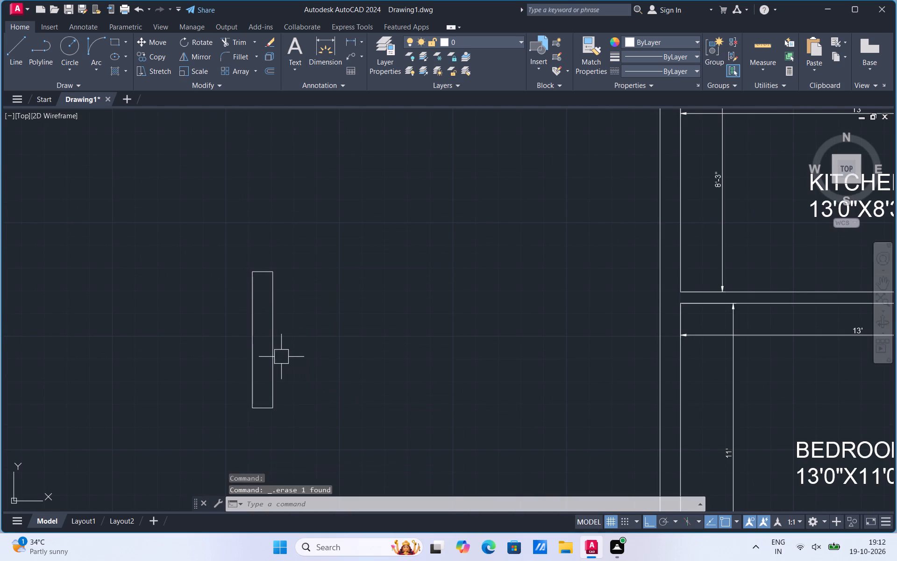
Explode the window rectangle into separate lines.
{"action": "left_click", "coordinate": [280, 357]}
{"action": "left_click", "coordinate": [269, 365]}
{"action": "type", "text": "EX"}
{"action": "left_click", "coordinate": [309, 403]}
Copy the window rectangle's long side nearest the plan to the midpoint of its short side as a centre line.
{"action": "left_click", "coordinate": [276, 340]}
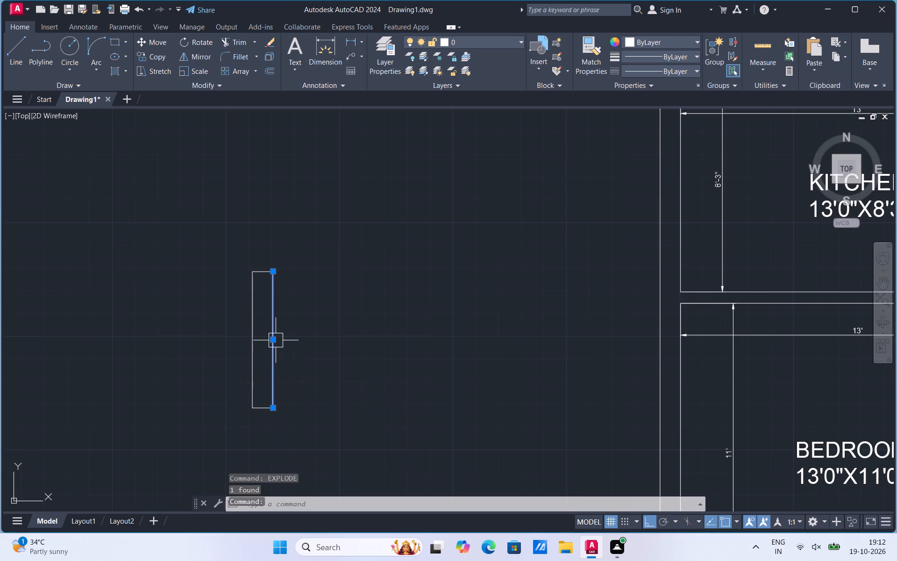
{"action": "right_click", "coordinate": [276, 340]}
{"action": "left_click", "coordinate": [320, 155]}
{"action": "scroll", "coordinate": [263, 253], "scroll_direction": "up", "scroll_amount": 2}
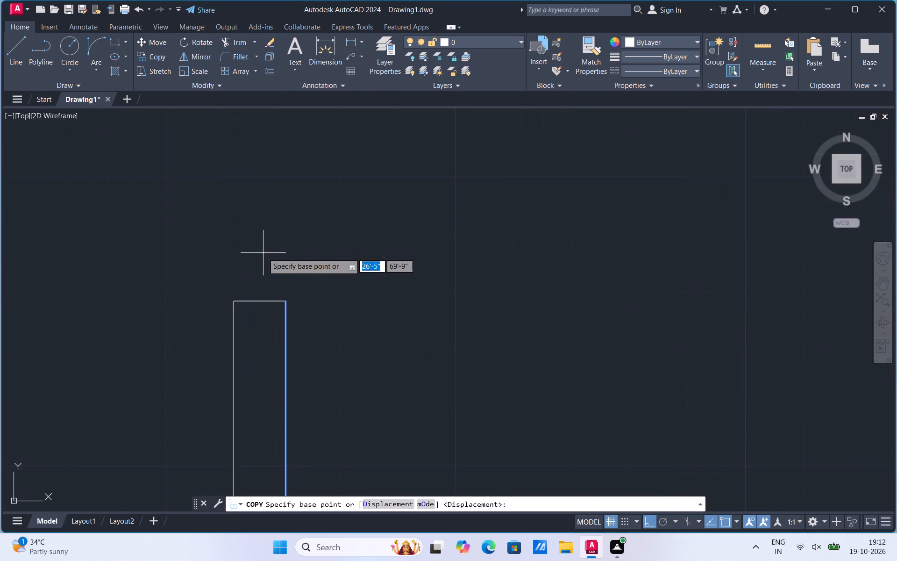
{"action": "left_click", "coordinate": [286, 303]}
{"action": "left_click", "coordinate": [258, 301]}
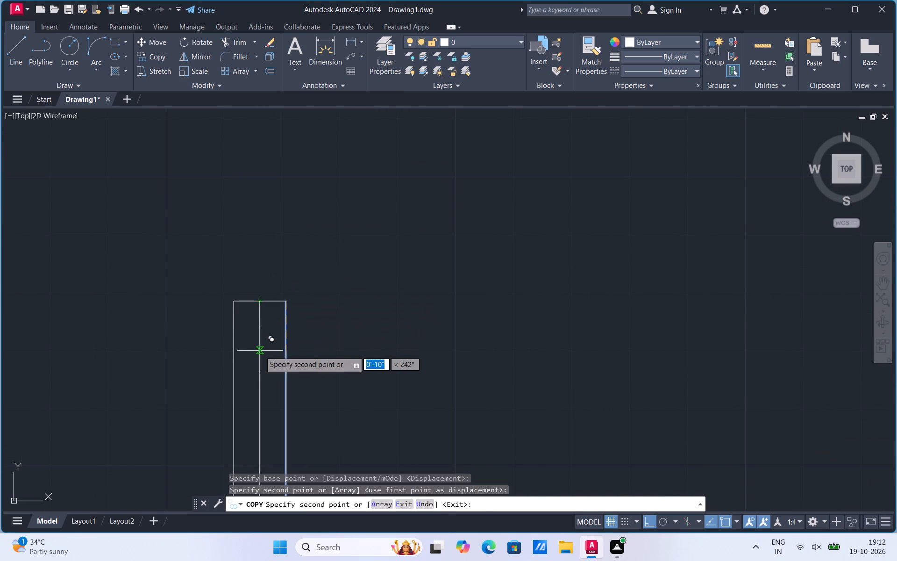
{"action": "key", "text": "Escape"}
Copy the window's centre line about 1" to each side to form the two glazing lines.
{"action": "left_click", "coordinate": [256, 363]}
{"action": "right_click", "coordinate": [256, 363]}
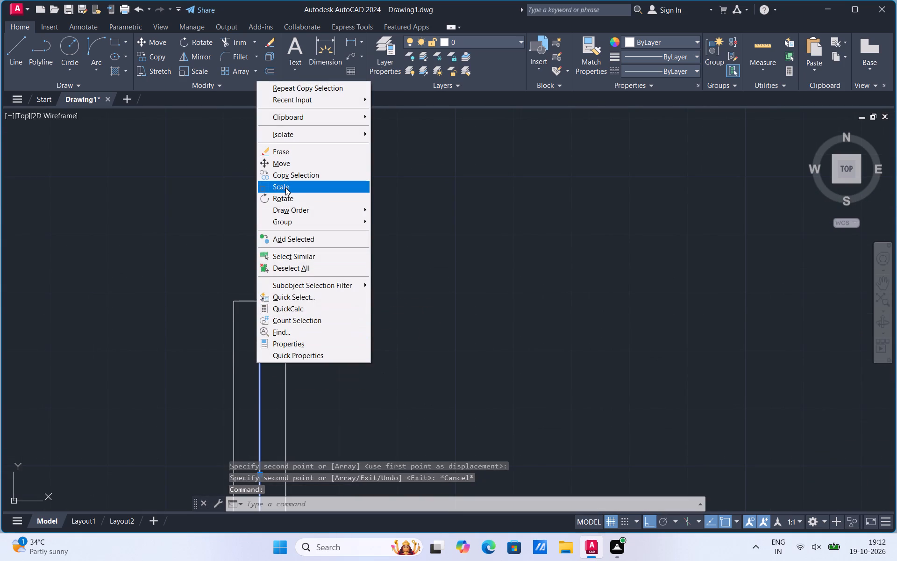
{"action": "left_click", "coordinate": [288, 179]}
{"action": "scroll", "coordinate": [262, 293], "scroll_direction": "up", "scroll_amount": 2}
{"action": "left_click", "coordinate": [259, 311]}
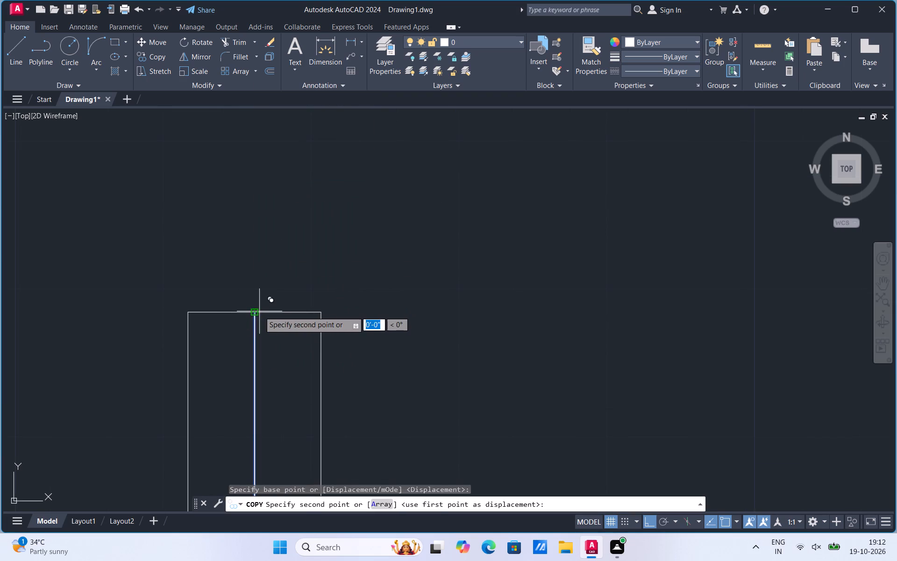
{"action": "left_click", "coordinate": [241, 312]}
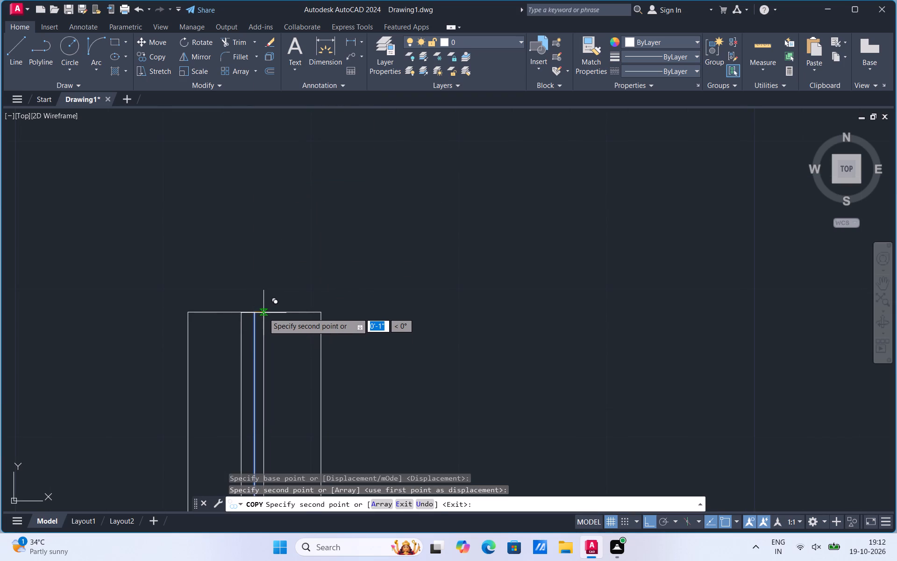
{"action": "left_click", "coordinate": [269, 313]}
{"action": "key", "text": "Escape"}
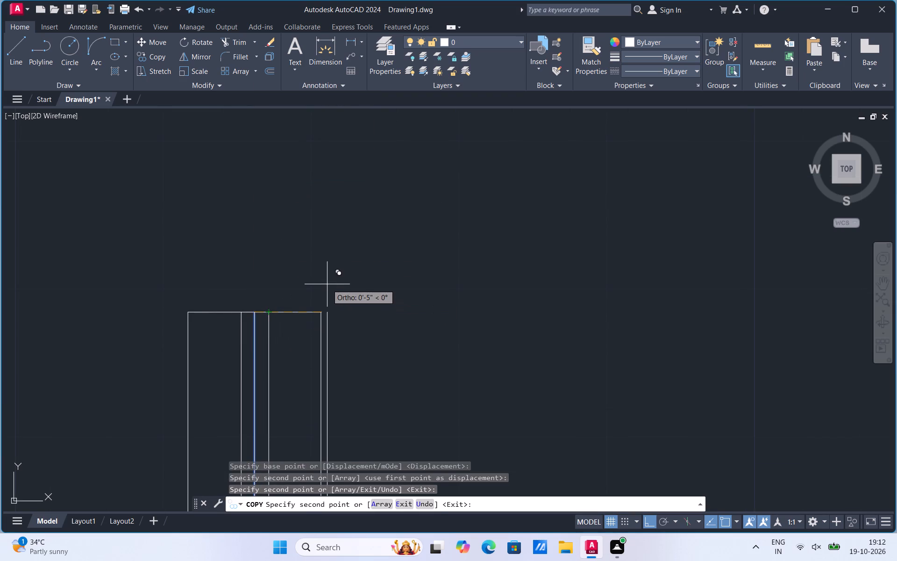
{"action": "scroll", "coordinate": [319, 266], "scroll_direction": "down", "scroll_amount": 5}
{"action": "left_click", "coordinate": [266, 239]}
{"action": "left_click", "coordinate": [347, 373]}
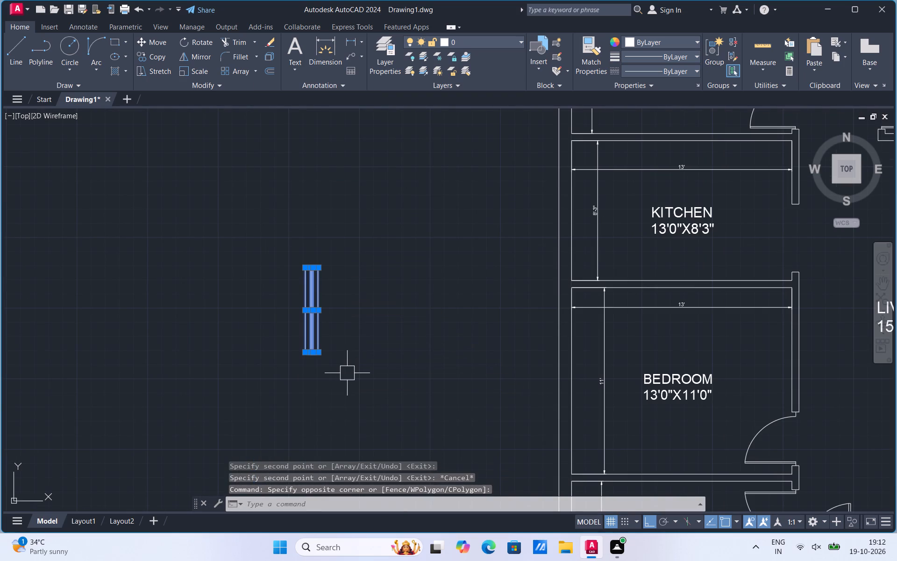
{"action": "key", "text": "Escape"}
Remove the window's centre line with Trim, keeping the two glazing lines.
{"action": "scroll", "coordinate": [341, 331], "scroll_direction": "up", "scroll_amount": 1}
{"action": "scroll", "coordinate": [255, 225], "scroll_direction": "up", "scroll_amount": 2}
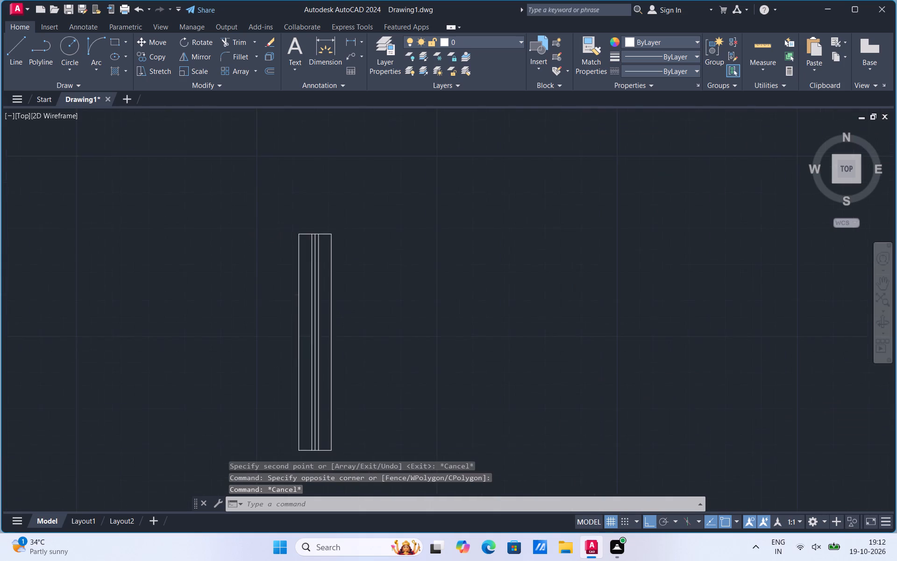
{"action": "scroll", "coordinate": [318, 230], "scroll_direction": "up", "scroll_amount": 2}
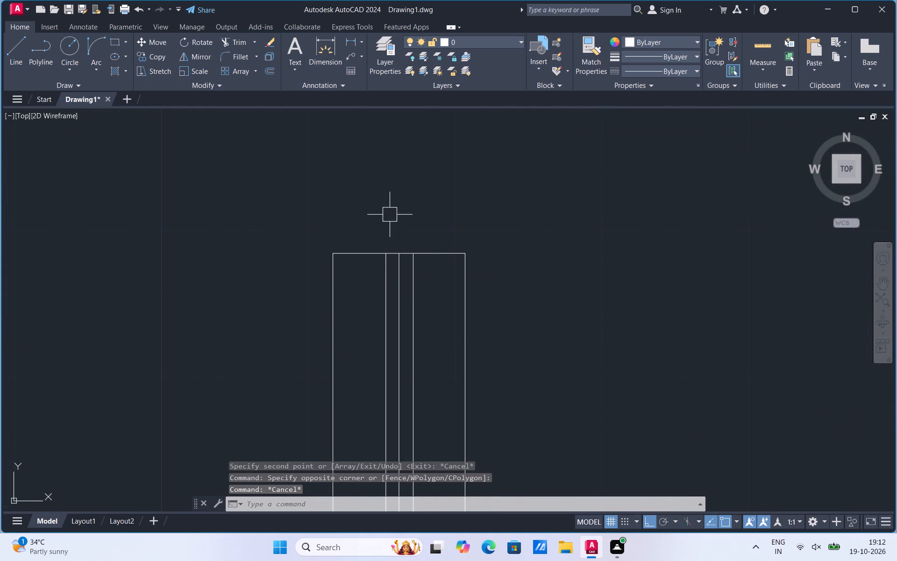
{"action": "left_click", "coordinate": [239, 43]}
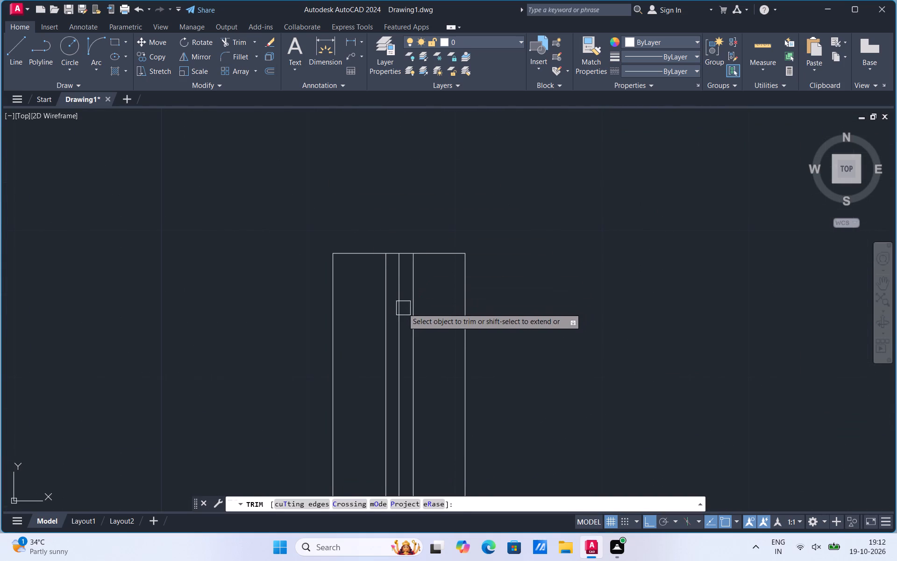
{"action": "left_click", "coordinate": [399, 311]}
{"action": "key", "text": "Escape"}
Group all six lines of the window symbol beside the plan into one object.
{"action": "scroll", "coordinate": [307, 216], "scroll_direction": "down", "scroll_amount": 4}
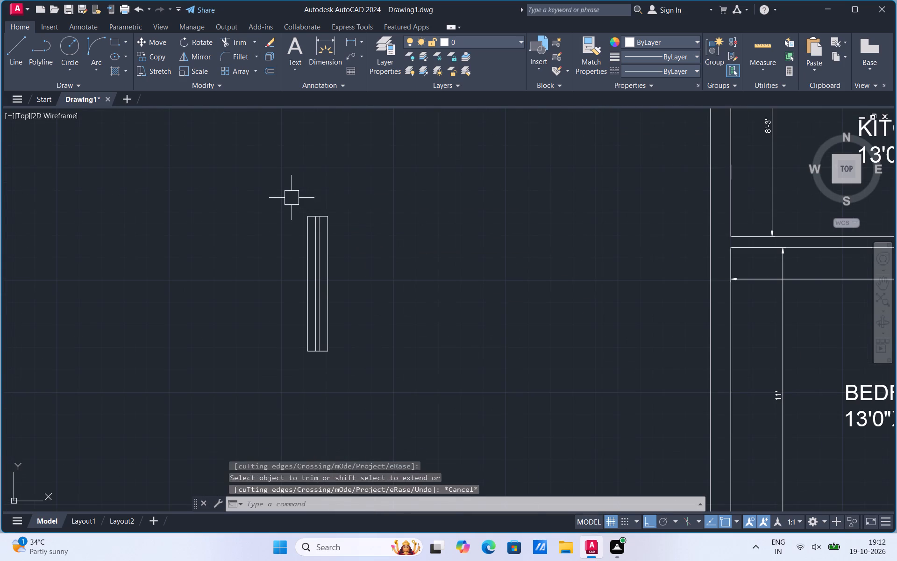
{"action": "left_click", "coordinate": [291, 197]}
{"action": "left_click", "coordinate": [365, 378]}
{"action": "right_click", "coordinate": [365, 378]}
{"action": "left_click", "coordinate": [403, 253]}
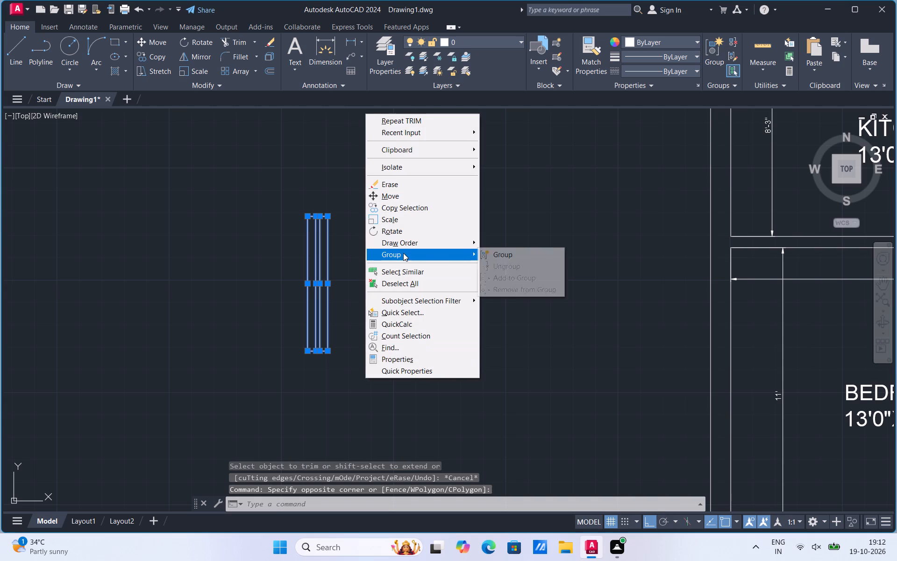
{"action": "left_click", "coordinate": [535, 253]}
Copy the grouped window by its long-side midpoint, with Ortho off, to just outside the outer wall of the 13'0"X12'0" bedroom.
{"action": "left_click", "coordinate": [327, 289]}
{"action": "right_click", "coordinate": [327, 289]}
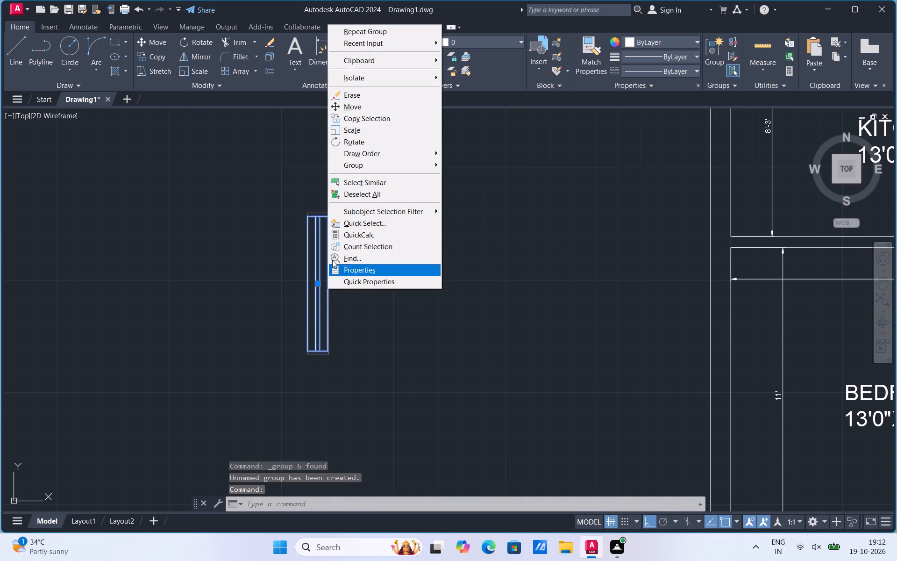
{"action": "left_click", "coordinate": [360, 119]}
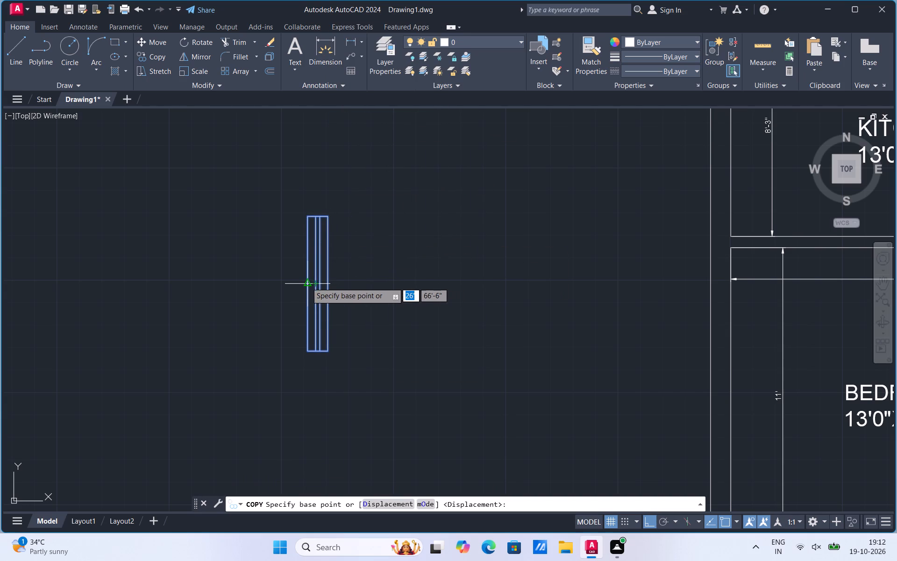
{"action": "left_click", "coordinate": [305, 281]}
{"action": "scroll", "coordinate": [343, 407], "scroll_direction": "down", "scroll_amount": 4}
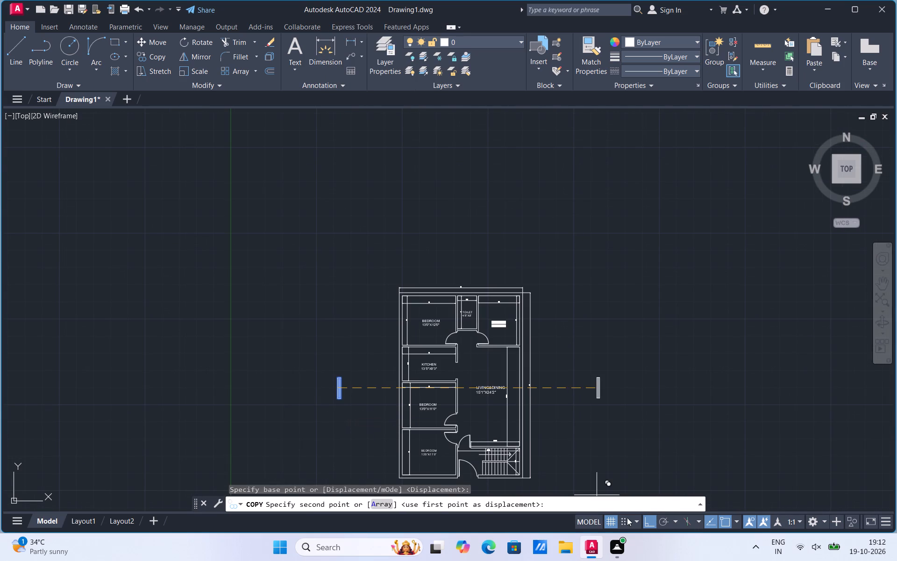
{"action": "left_click", "coordinate": [650, 522]}
{"action": "scroll", "coordinate": [411, 316], "scroll_direction": "up", "scroll_amount": 3}
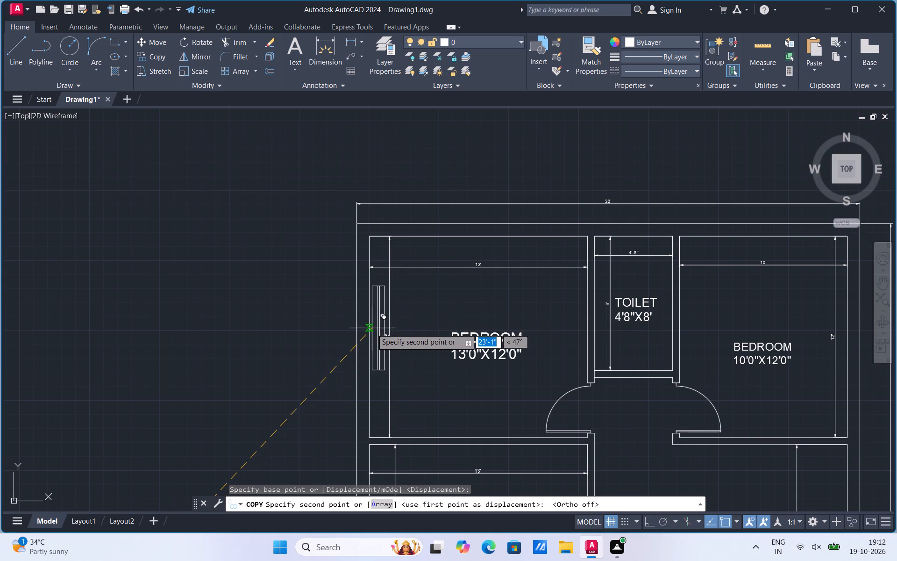
{"action": "left_click", "coordinate": [326, 328]}
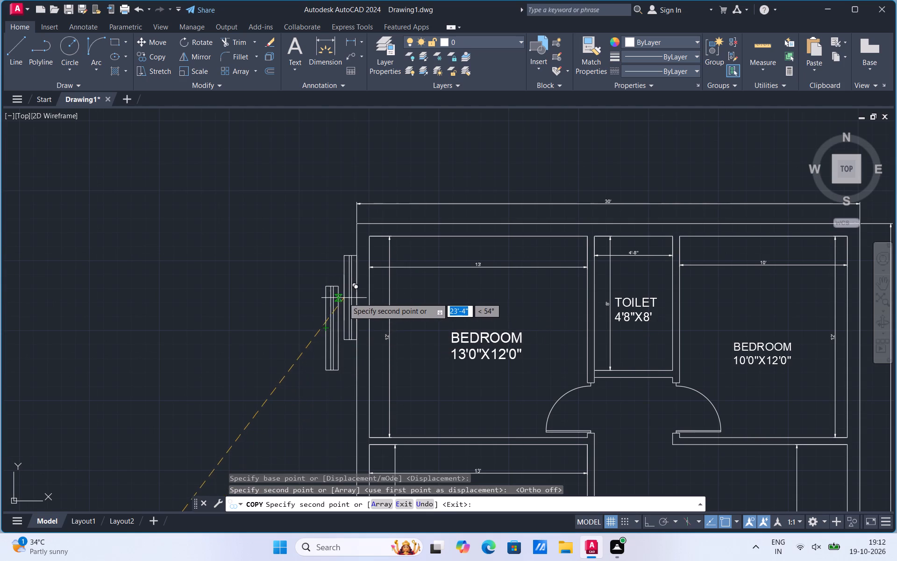
{"action": "key", "text": "Escape"}
Copy the window by its side midpoint into the outer walls of the 13'0"X12'0" and 10'0"X12'0" bedrooms, facing each other.
{"action": "left_click", "coordinate": [314, 397]}
{"action": "left_click", "coordinate": [347, 265]}
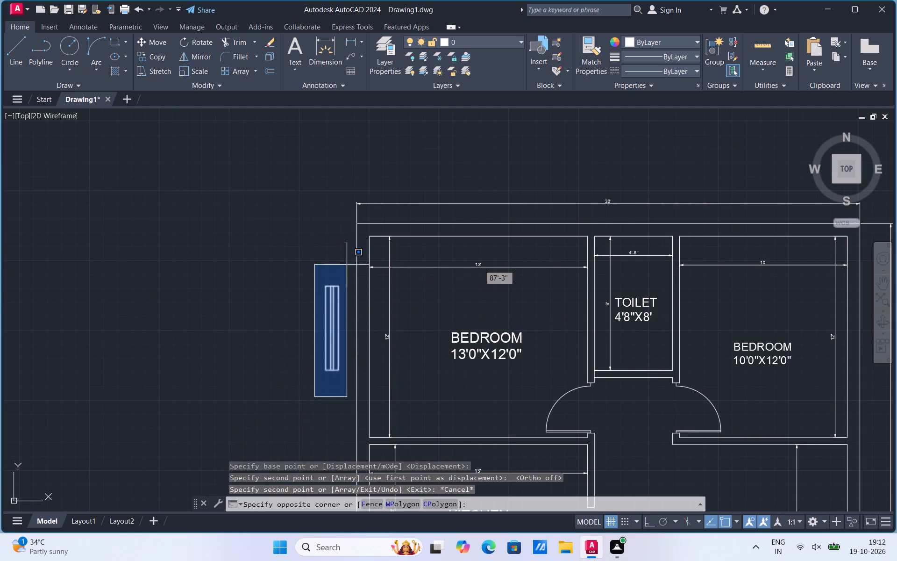
{"action": "right_click", "coordinate": [347, 265]}
{"action": "left_click", "coordinate": [377, 360]}
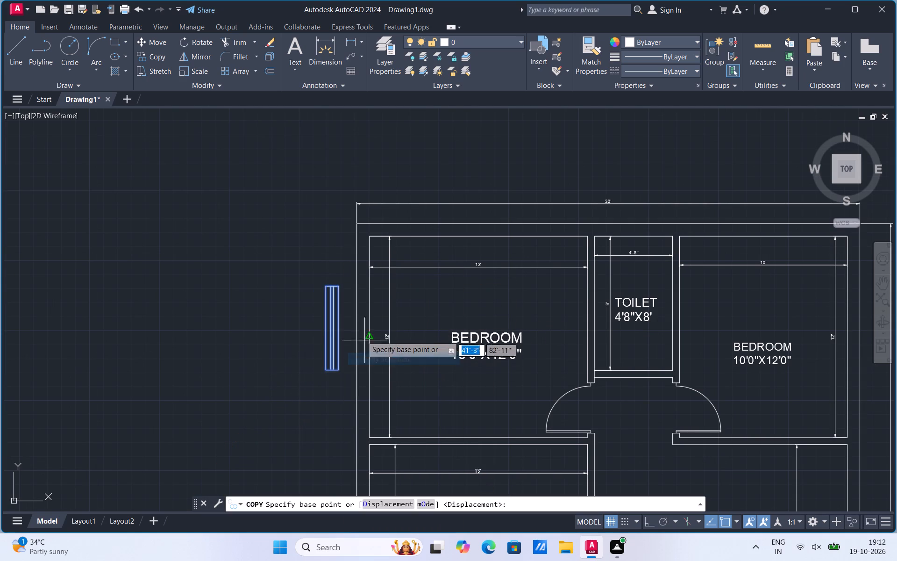
{"action": "left_click", "coordinate": [342, 326]}
{"action": "left_click", "coordinate": [370, 328]}
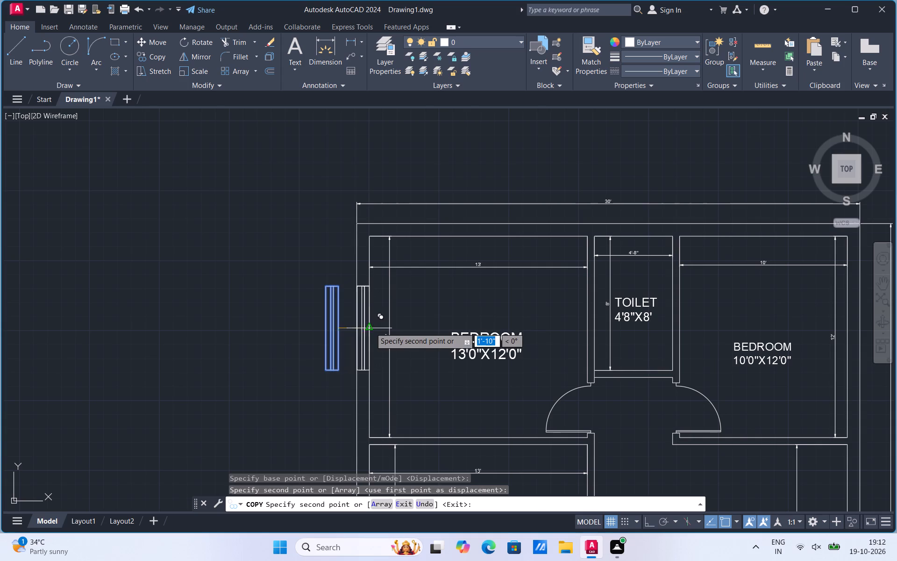
{"action": "scroll", "coordinate": [399, 354], "scroll_direction": "down", "scroll_amount": 1}
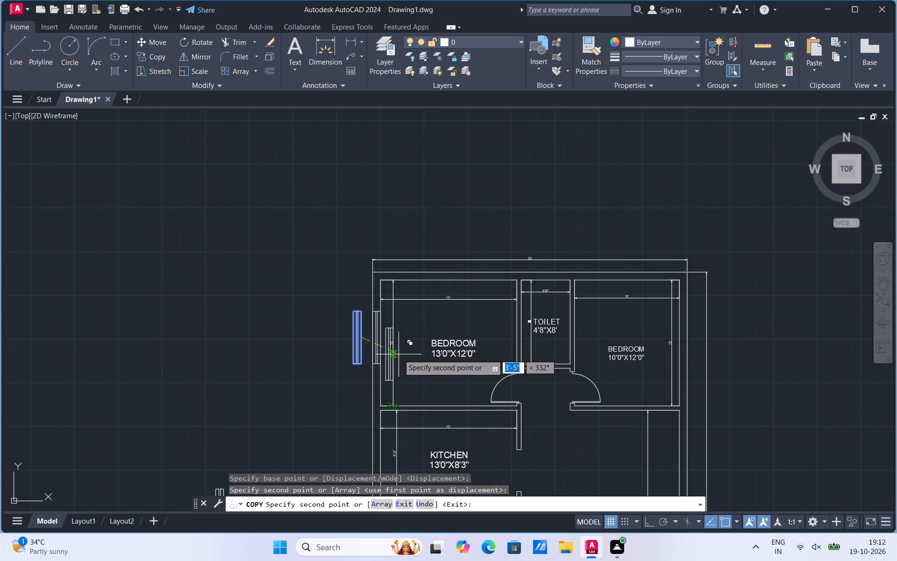
{"action": "left_click", "coordinate": [687, 336]}
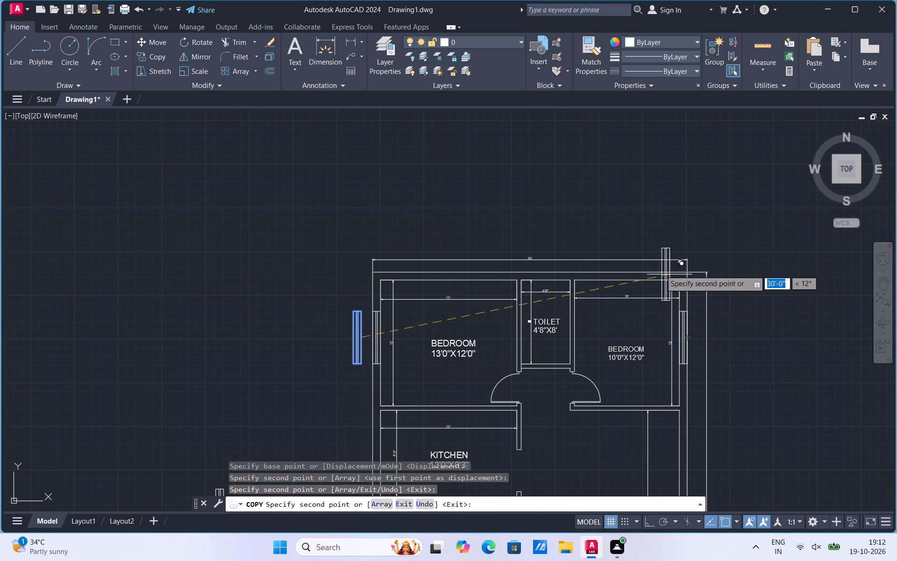
Copy the same window to the outer walls of the bedroom below the kitchen and of the living and dining room.
{"action": "scroll", "coordinate": [292, 225], "scroll_direction": "down", "scroll_amount": 2}
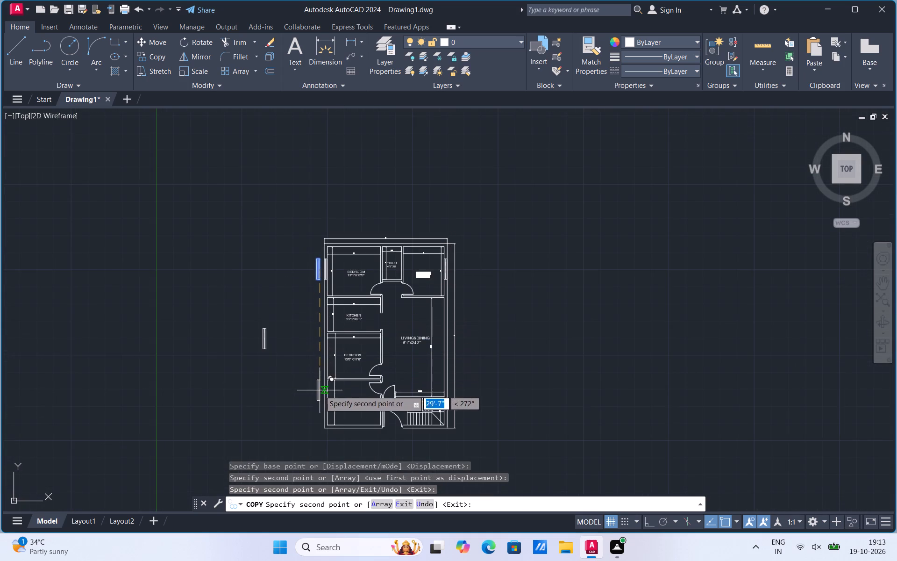
{"action": "scroll", "coordinate": [320, 391], "scroll_direction": "up", "scroll_amount": 2}
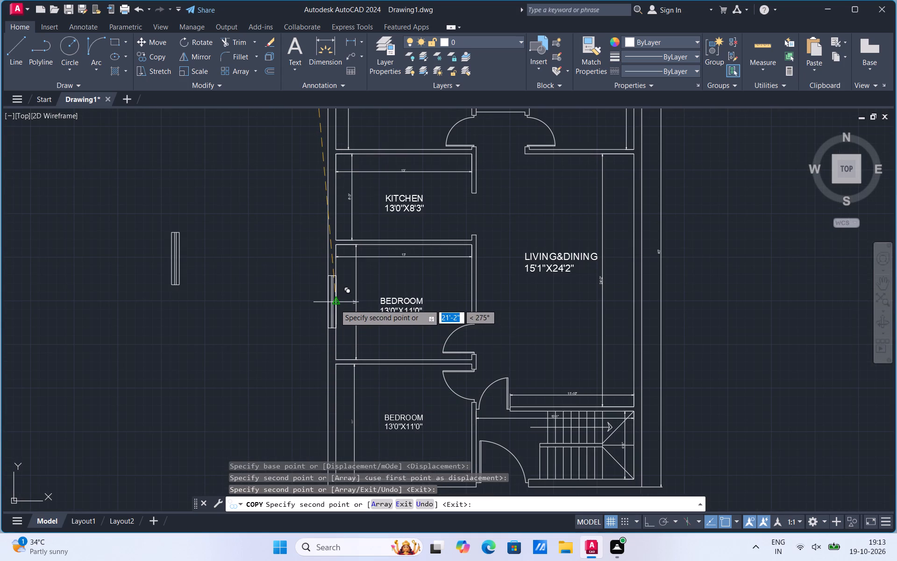
{"action": "left_click", "coordinate": [335, 304]}
{"action": "scroll", "coordinate": [344, 299], "scroll_direction": "down", "scroll_amount": 2}
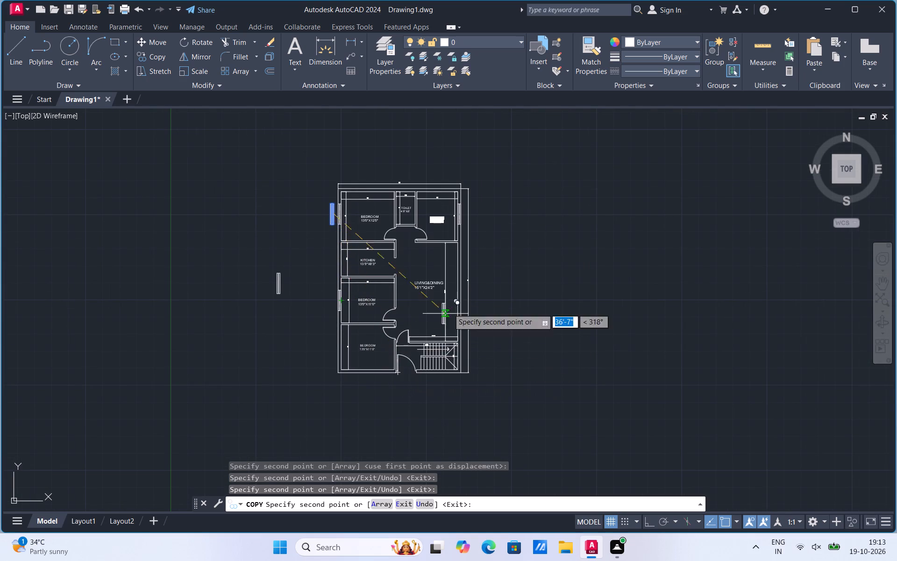
{"action": "scroll", "coordinate": [459, 283], "scroll_direction": "up", "scroll_amount": 4}
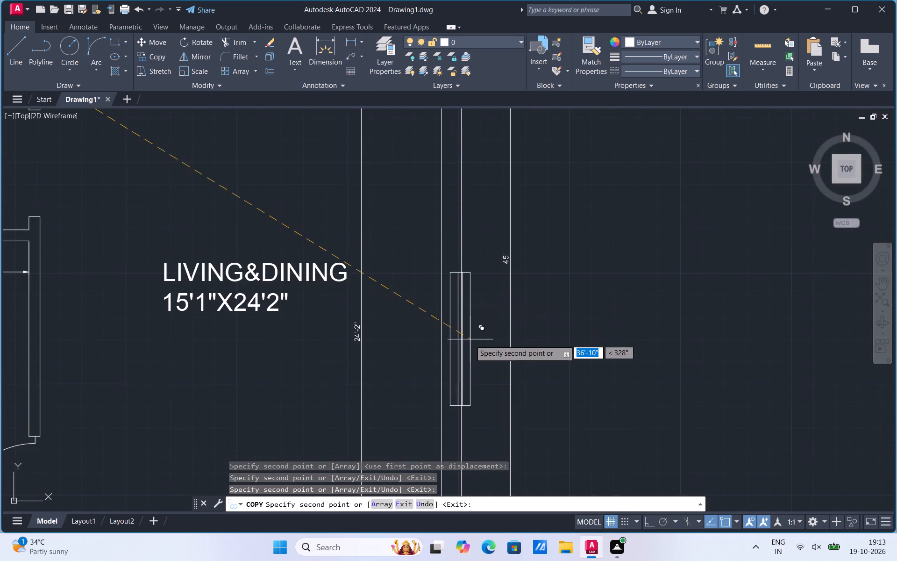
{"action": "scroll", "coordinate": [469, 335], "scroll_direction": "down", "scroll_amount": 3}
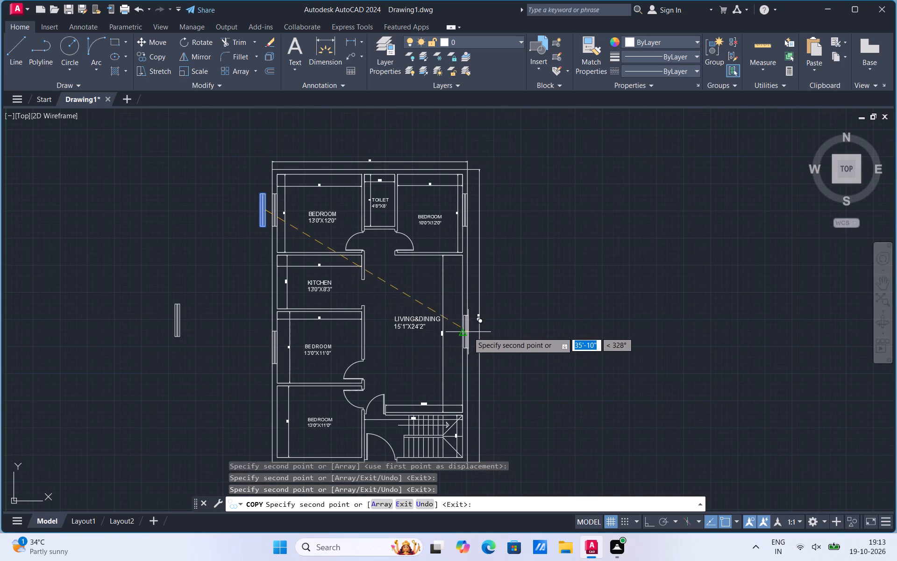
{"action": "left_click", "coordinate": [468, 336]}
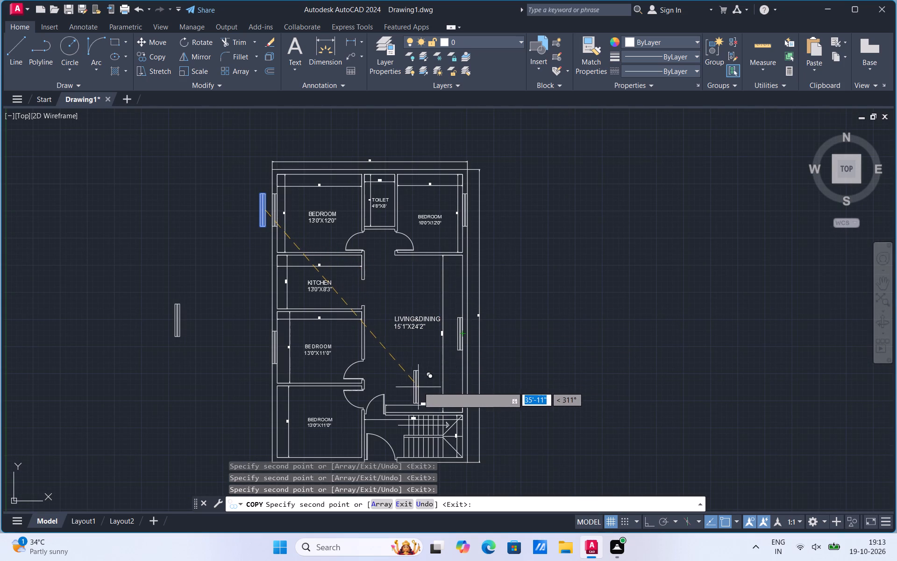
{"action": "key", "text": "Escape"}
Erase the two spare window symbols lying outside the plan.
{"action": "left_click", "coordinate": [144, 360]}
{"action": "left_click", "coordinate": [208, 284]}
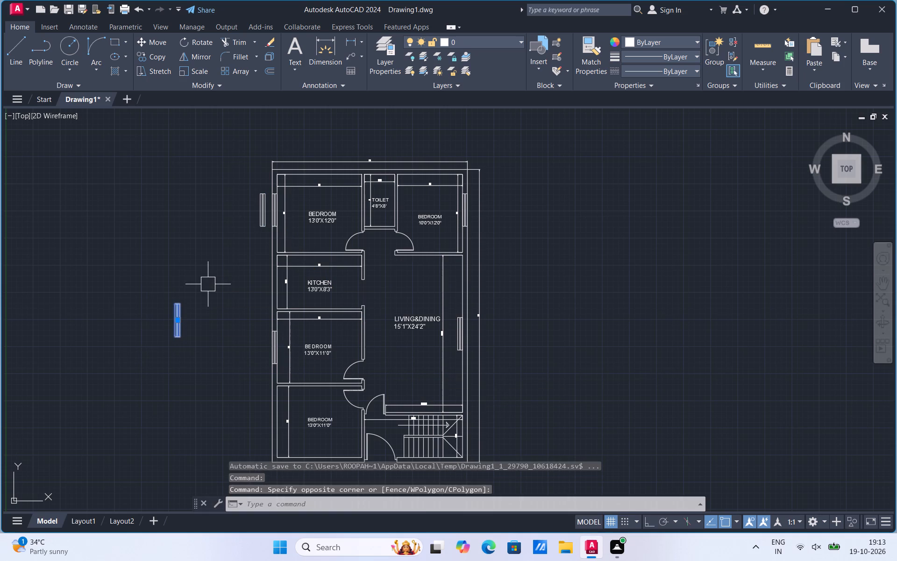
{"action": "key", "text": "Delete"}
{"action": "left_click", "coordinate": [235, 230]}
{"action": "left_click", "coordinate": [267, 186]}
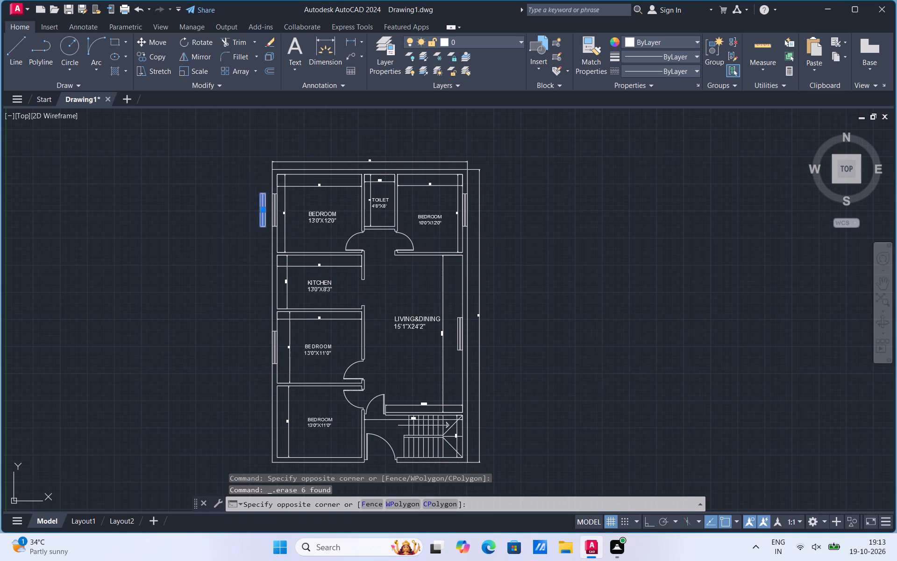
{"action": "key", "text": "Delete"}
Move the living and dining room window about 7'-10" upward and into the thickness of the outer wall.
{"action": "scroll", "coordinate": [473, 324], "scroll_direction": "up", "scroll_amount": 2}
{"action": "left_click", "coordinate": [431, 347]}
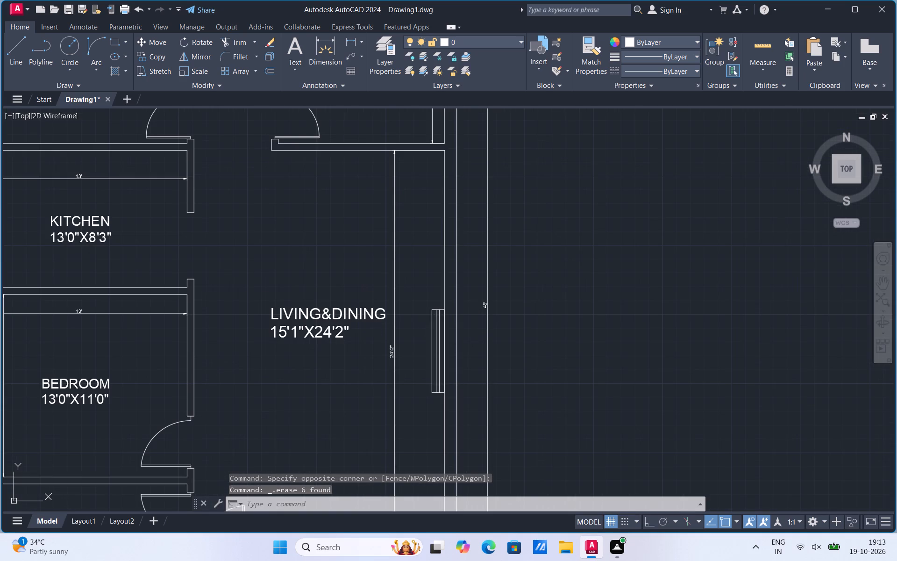
{"action": "right_click", "coordinate": [431, 347]}
{"action": "left_click", "coordinate": [461, 166]}
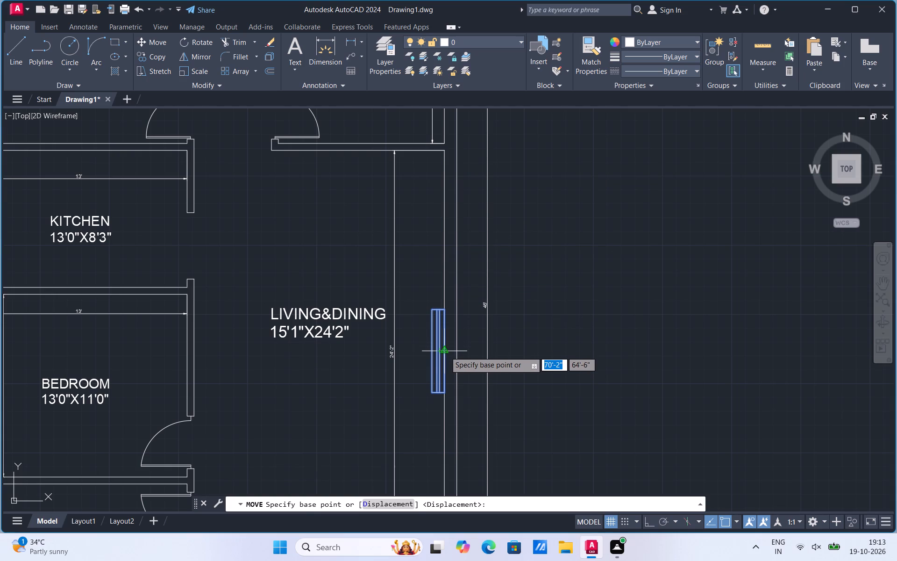
{"action": "left_click", "coordinate": [445, 352]}
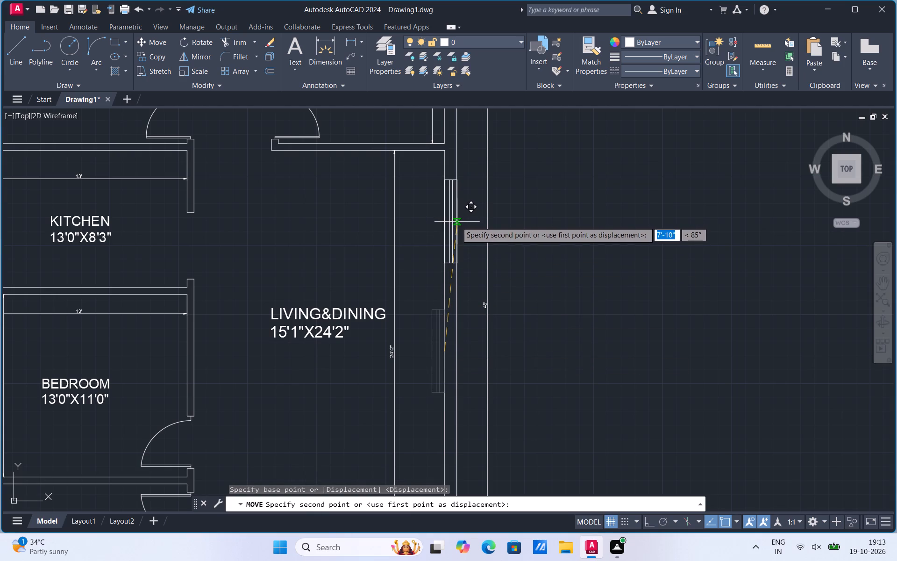
{"action": "left_click", "coordinate": [456, 222]}
{"action": "left_click", "coordinate": [438, 284]}
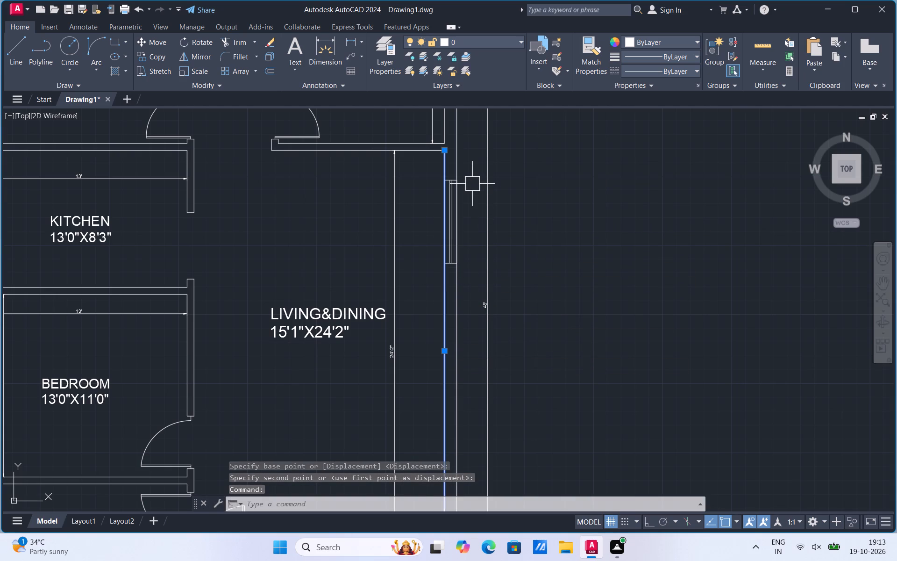
{"action": "scroll", "coordinate": [472, 184], "scroll_direction": "up", "scroll_amount": 3}
{"action": "key", "text": "Escape"}
Copy the living and dining room window about 15'-8" straight down along the same outer wall, with Ortho on.
{"action": "left_click", "coordinate": [384, 208]}
{"action": "right_click", "coordinate": [384, 208]}
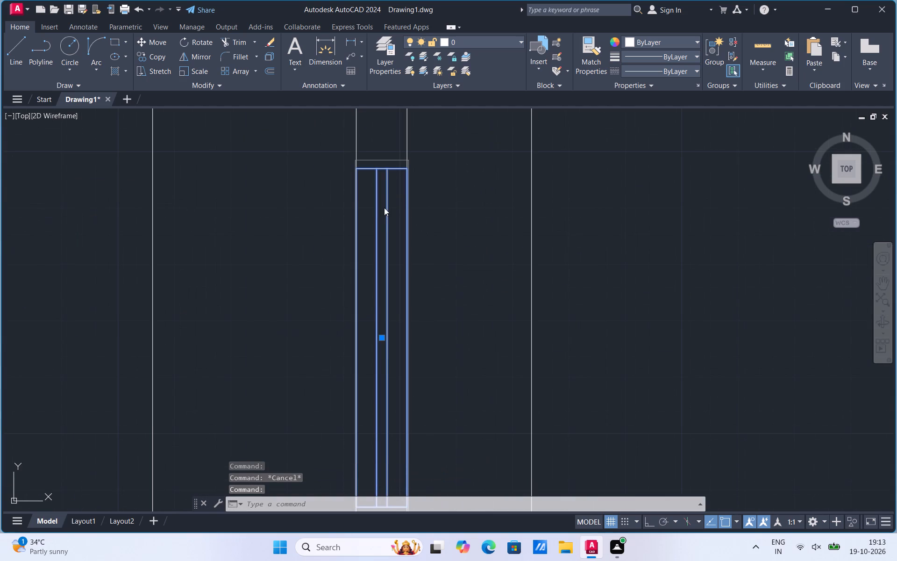
{"action": "left_click", "coordinate": [424, 301]}
{"action": "left_click", "coordinate": [407, 338]}
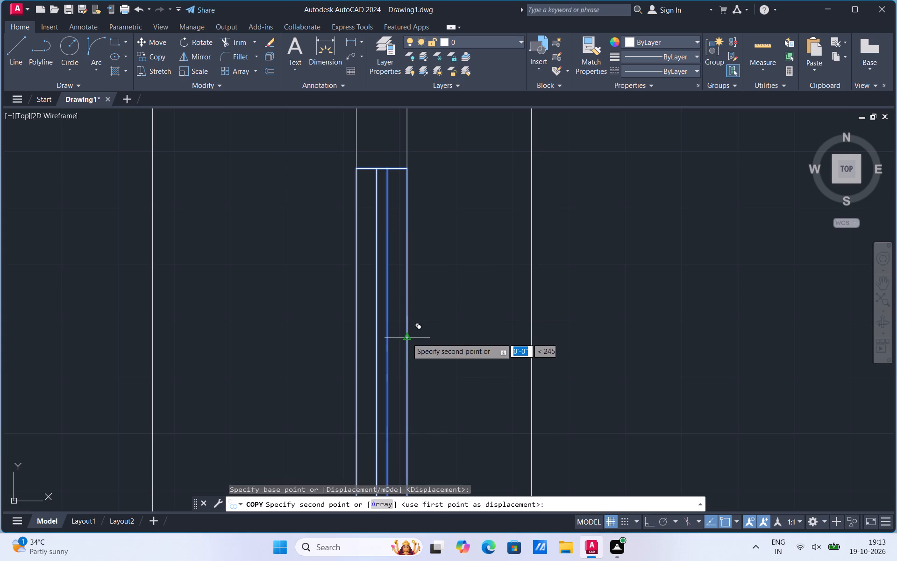
{"action": "scroll", "coordinate": [406, 337], "scroll_direction": "down", "scroll_amount": 6}
{"action": "scroll", "coordinate": [404, 398], "scroll_direction": "up", "scroll_amount": 3}
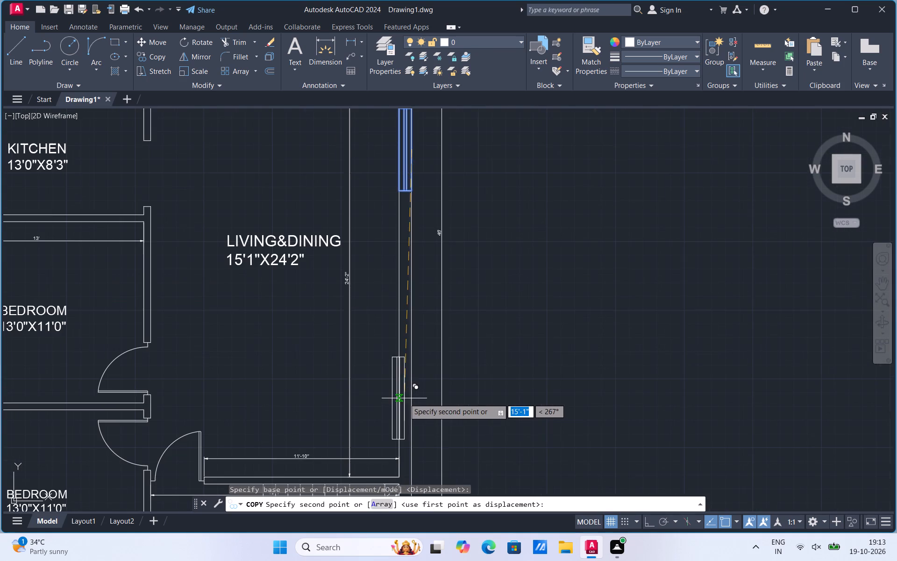
{"action": "left_click", "coordinate": [646, 523]}
{"action": "scroll", "coordinate": [440, 291], "scroll_direction": "down", "scroll_amount": 1}
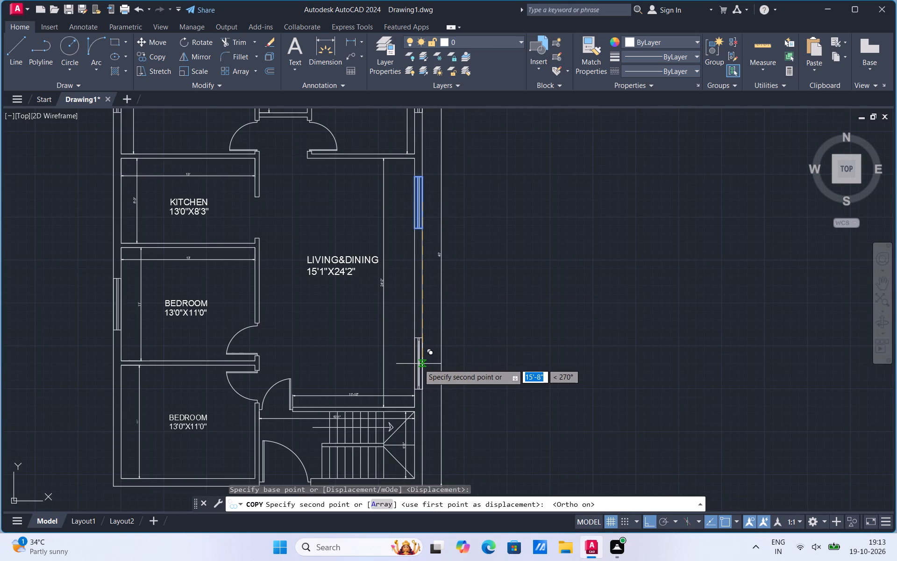
{"action": "left_click", "coordinate": [419, 364]}
{"action": "key", "text": "Escape"}
Copy the window of the bedroom below the kitchen horizontally into the empty space outside the plan.
{"action": "scroll", "coordinate": [498, 295], "scroll_direction": "down", "scroll_amount": 3}
{"action": "scroll", "coordinate": [445, 319], "scroll_direction": "up", "scroll_amount": 2}
{"action": "scroll", "coordinate": [316, 289], "scroll_direction": "up", "scroll_amount": 2}
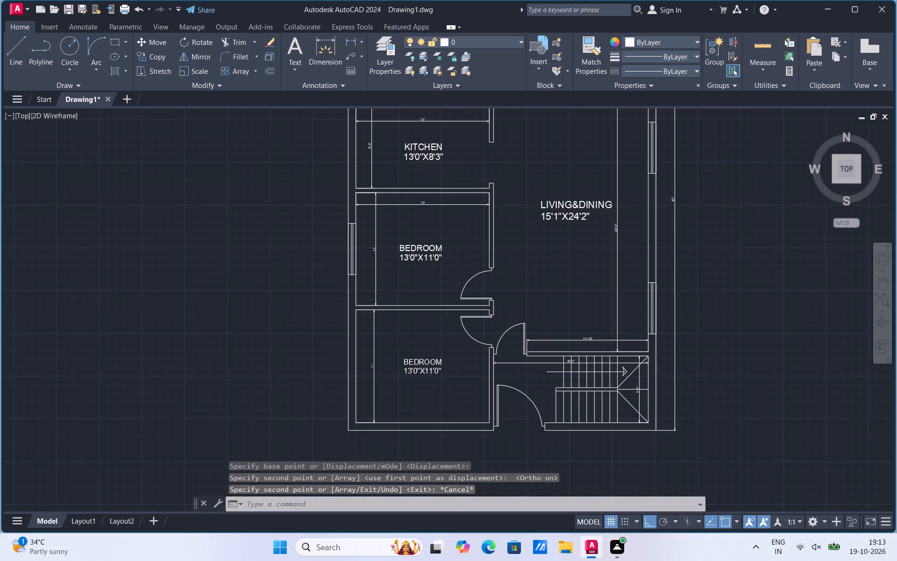
{"action": "left_click", "coordinate": [316, 289]}
{"action": "left_click", "coordinate": [406, 177]}
{"action": "right_click", "coordinate": [390, 196]}
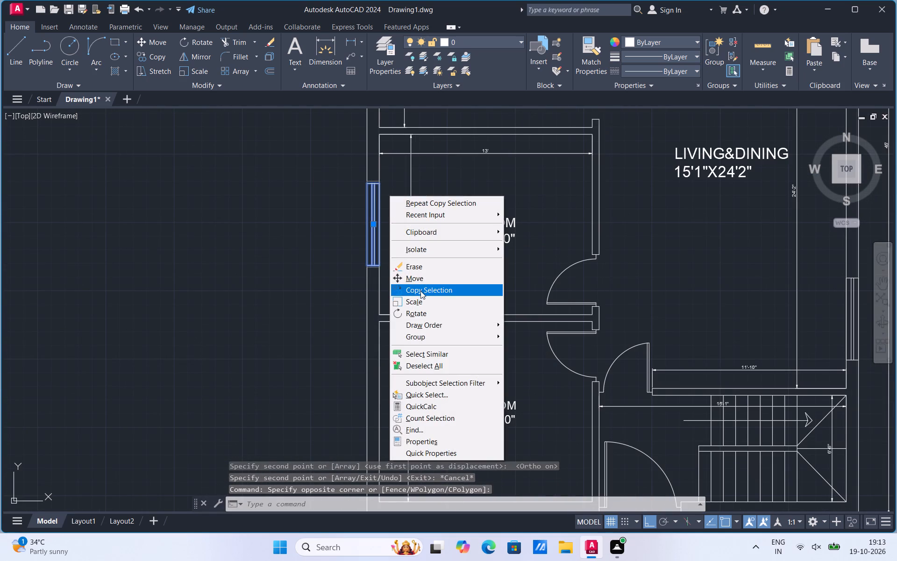
{"action": "left_click", "coordinate": [421, 294]}
{"action": "left_click", "coordinate": [395, 272]}
{"action": "left_click", "coordinate": [237, 260]}
{"action": "key", "text": "Escape"}
Rotate the window copy outside the plan to 270° about its lower corner so that it lies horizontally.
{"action": "left_click", "coordinate": [155, 292]}
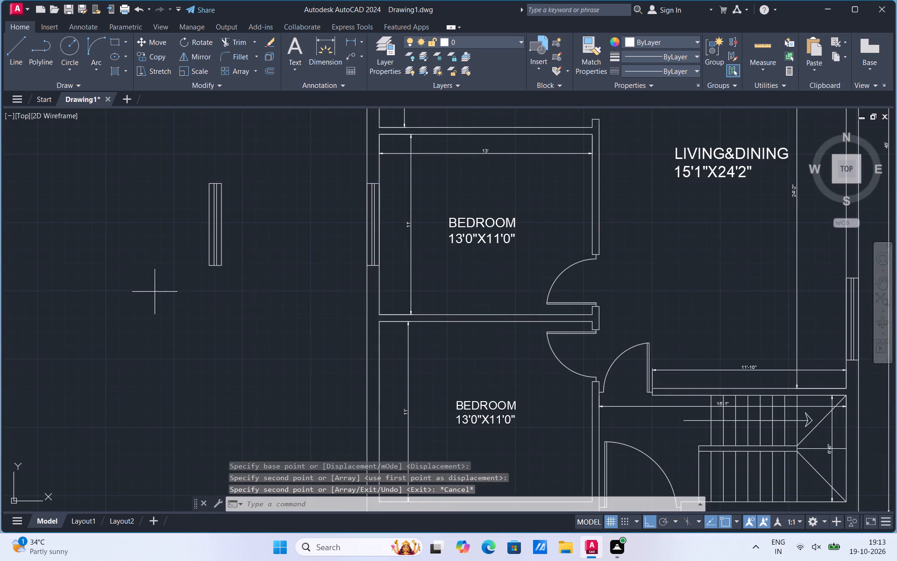
{"action": "left_click", "coordinate": [266, 155]}
{"action": "right_click", "coordinate": [262, 190]}
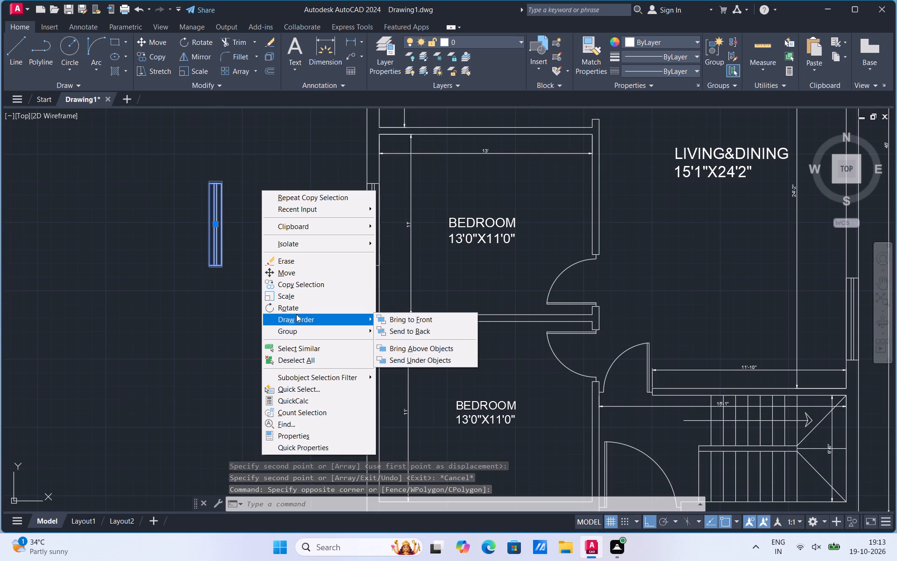
{"action": "left_click", "coordinate": [296, 309]}
{"action": "left_click", "coordinate": [225, 266]}
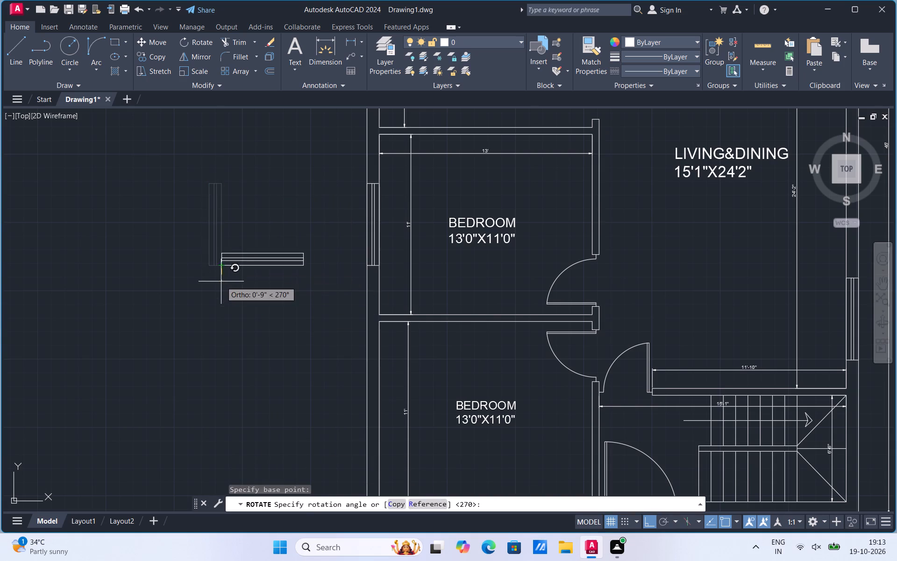
{"action": "left_click", "coordinate": [219, 287]}
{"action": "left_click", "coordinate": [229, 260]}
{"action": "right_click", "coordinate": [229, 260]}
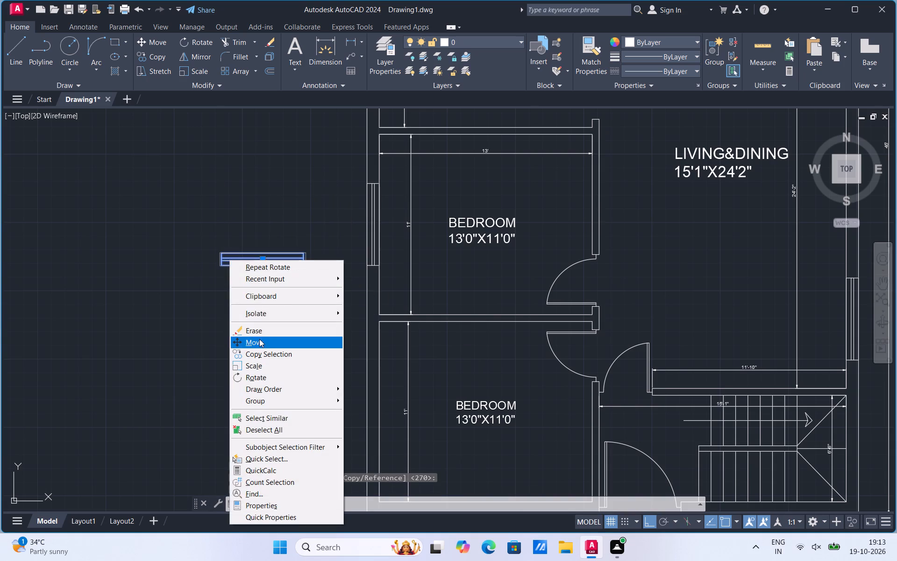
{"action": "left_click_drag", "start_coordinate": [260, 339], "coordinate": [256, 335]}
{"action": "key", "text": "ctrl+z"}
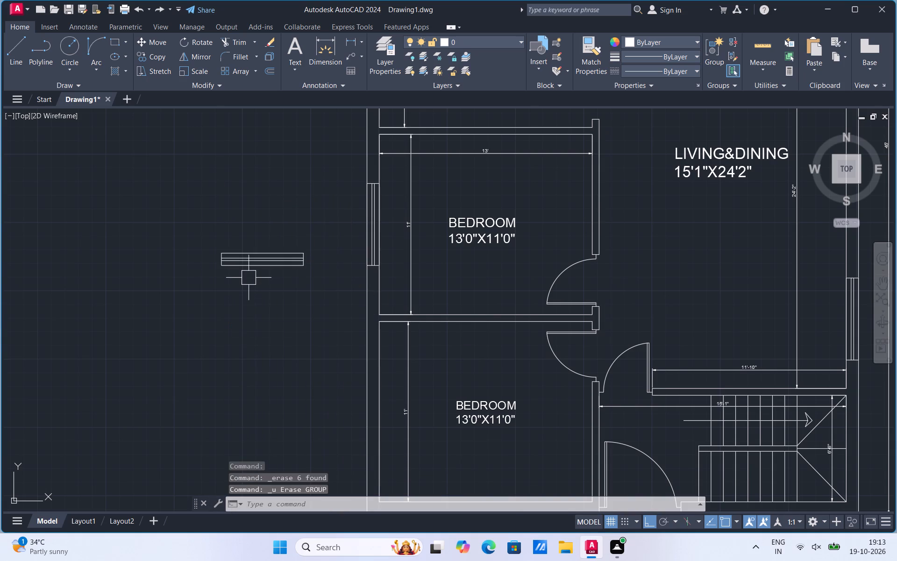
Copy the horizontal window outside the plan into the bottom outer wall of the lowest bedroom, with Ortho off.
{"action": "left_click", "coordinate": [251, 267]}
{"action": "right_click", "coordinate": [251, 267]}
{"action": "left_click", "coordinate": [271, 360]}
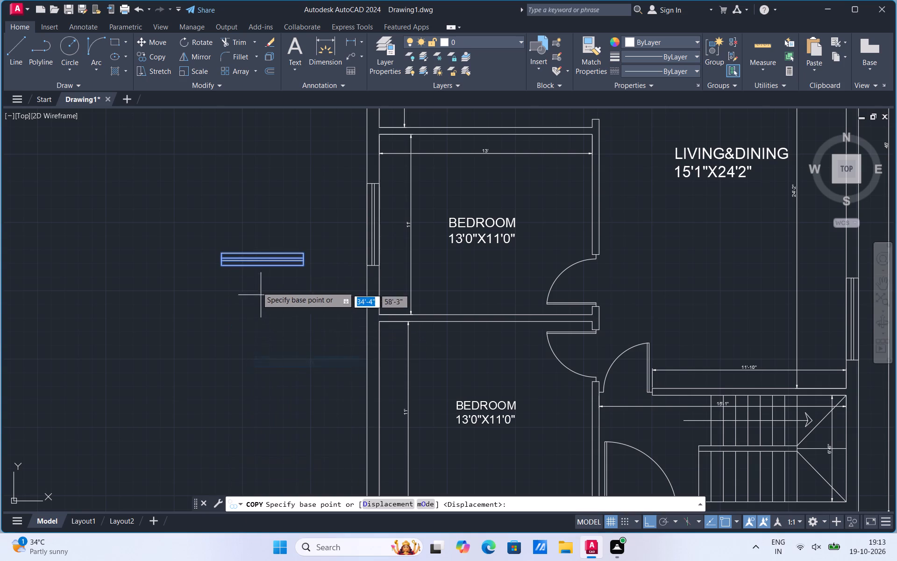
{"action": "left_click", "coordinate": [259, 268]}
{"action": "scroll", "coordinate": [271, 242], "scroll_direction": "down", "scroll_amount": 2}
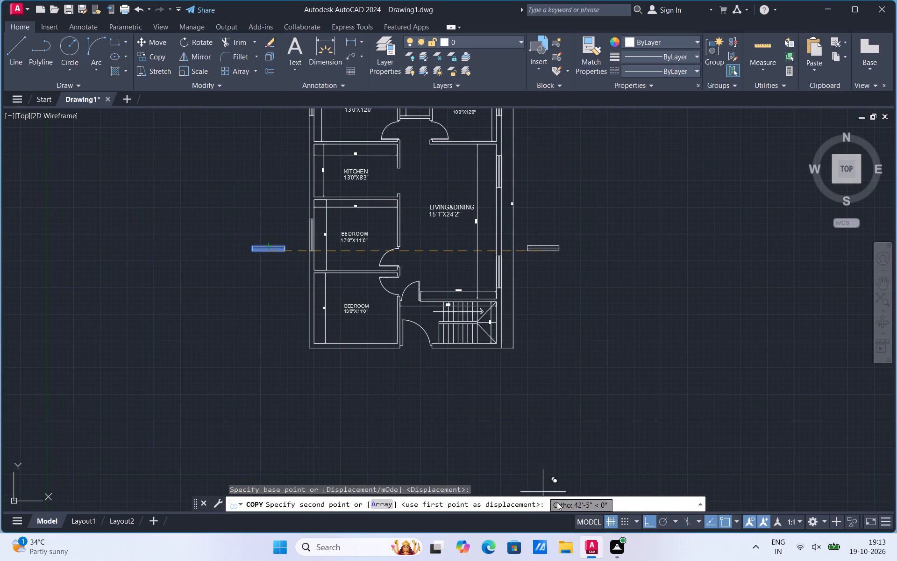
{"action": "left_click", "coordinate": [646, 519]}
{"action": "scroll", "coordinate": [400, 372], "scroll_direction": "up", "scroll_amount": 2}
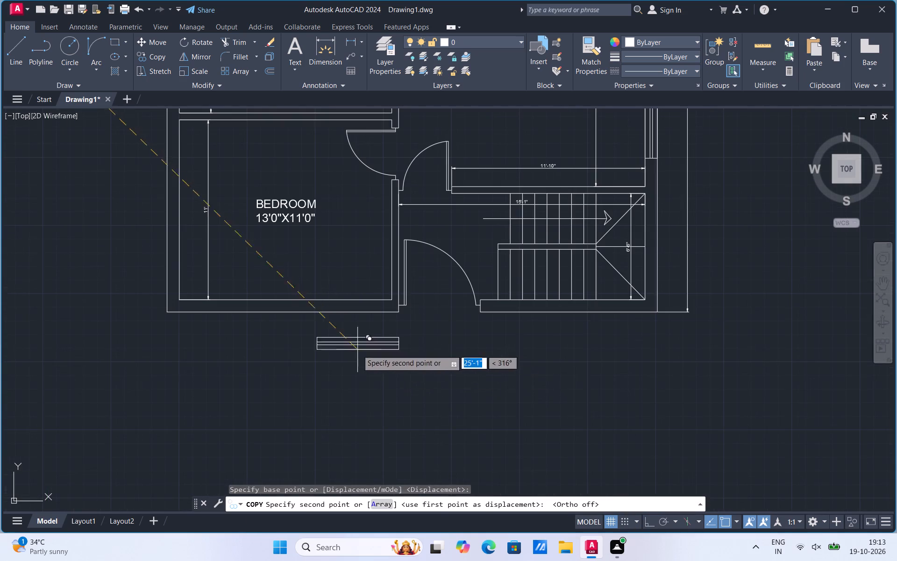
{"action": "left_click", "coordinate": [282, 314]}
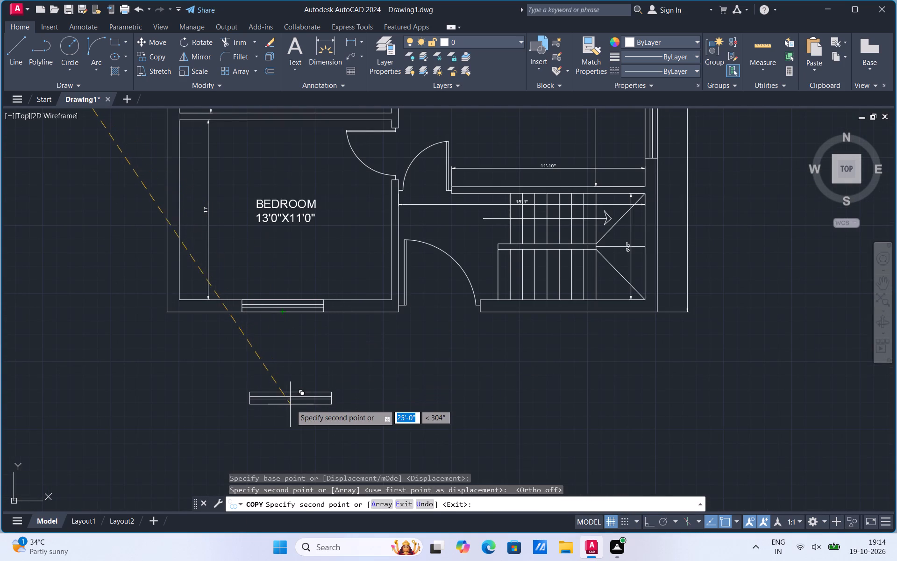
{"action": "scroll", "coordinate": [315, 422], "scroll_direction": "down", "scroll_amount": 2}
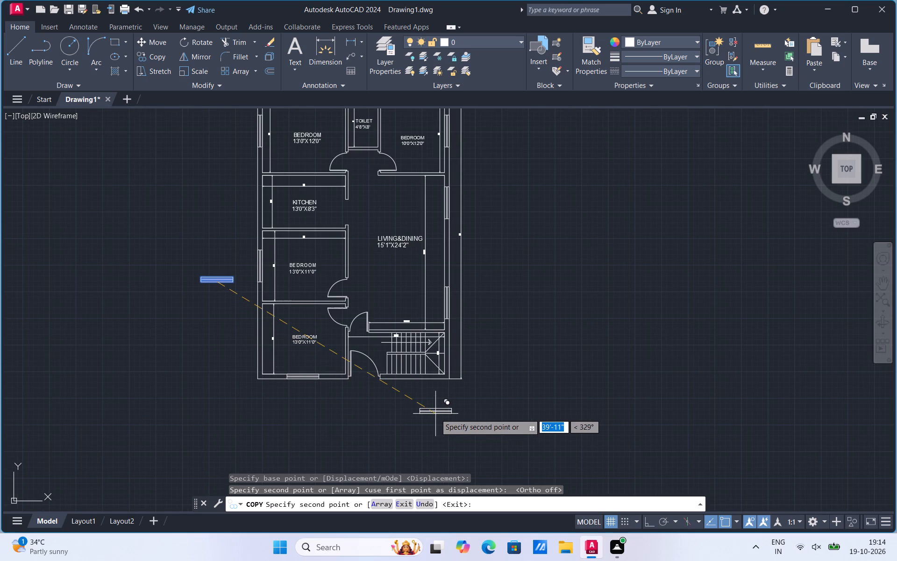
{"action": "key", "text": "Escape"}
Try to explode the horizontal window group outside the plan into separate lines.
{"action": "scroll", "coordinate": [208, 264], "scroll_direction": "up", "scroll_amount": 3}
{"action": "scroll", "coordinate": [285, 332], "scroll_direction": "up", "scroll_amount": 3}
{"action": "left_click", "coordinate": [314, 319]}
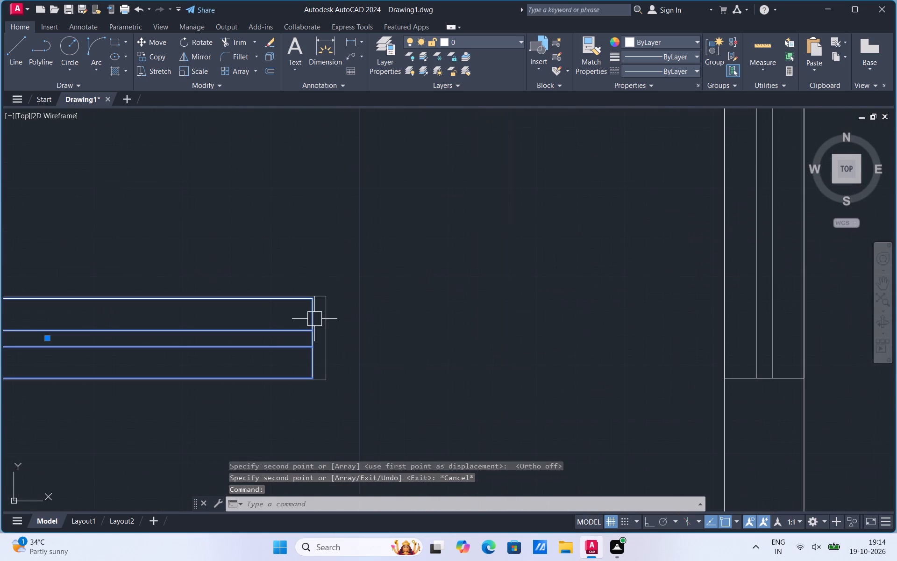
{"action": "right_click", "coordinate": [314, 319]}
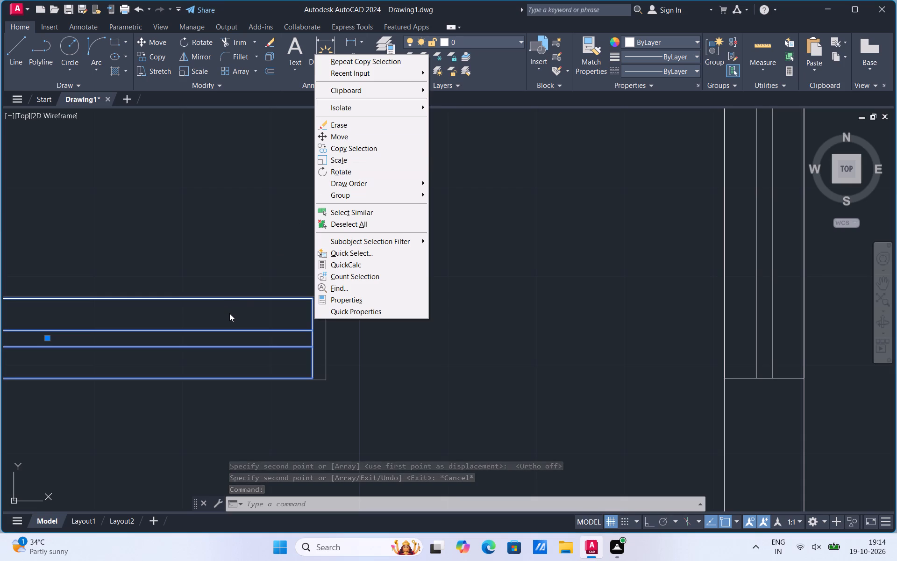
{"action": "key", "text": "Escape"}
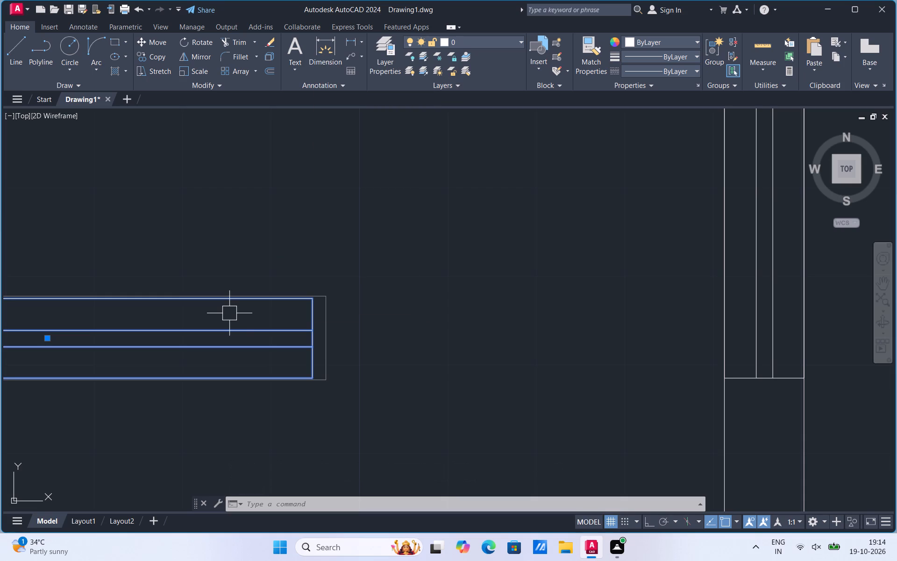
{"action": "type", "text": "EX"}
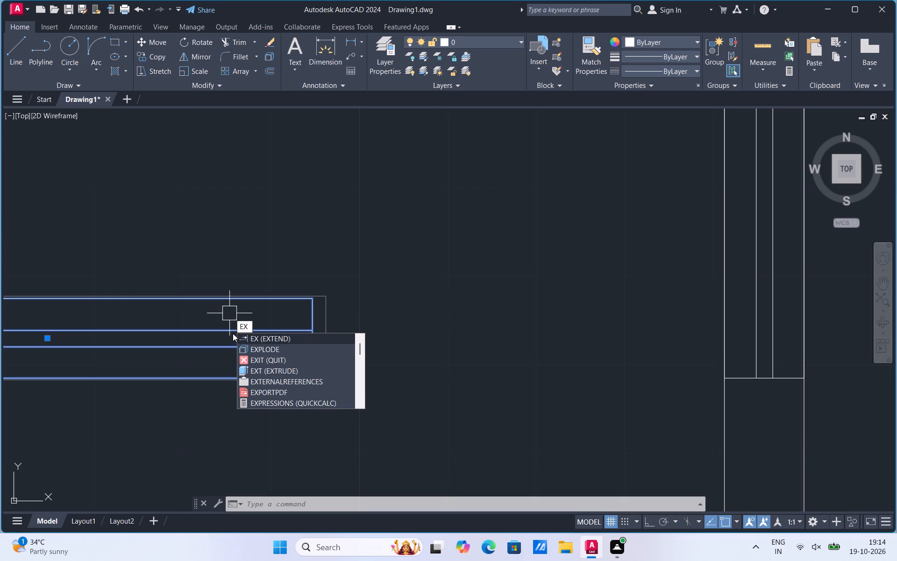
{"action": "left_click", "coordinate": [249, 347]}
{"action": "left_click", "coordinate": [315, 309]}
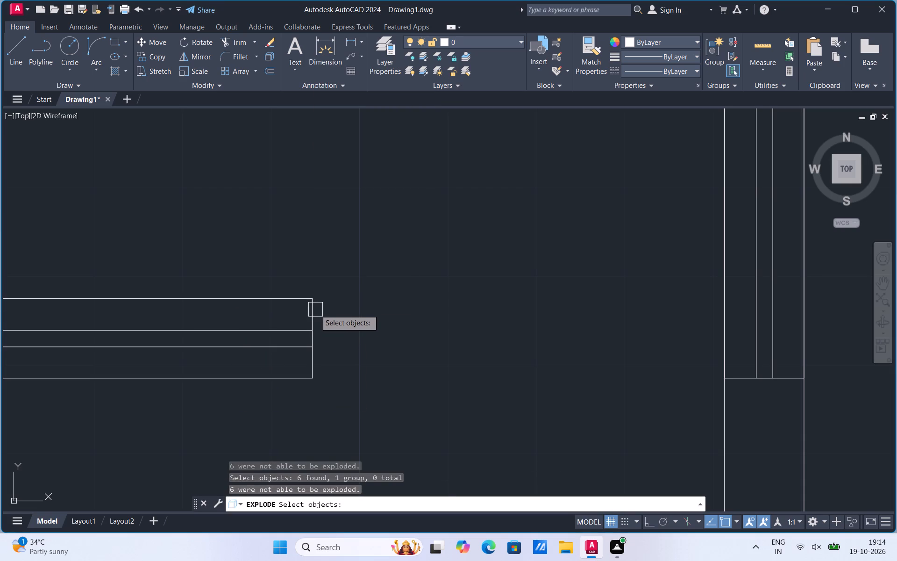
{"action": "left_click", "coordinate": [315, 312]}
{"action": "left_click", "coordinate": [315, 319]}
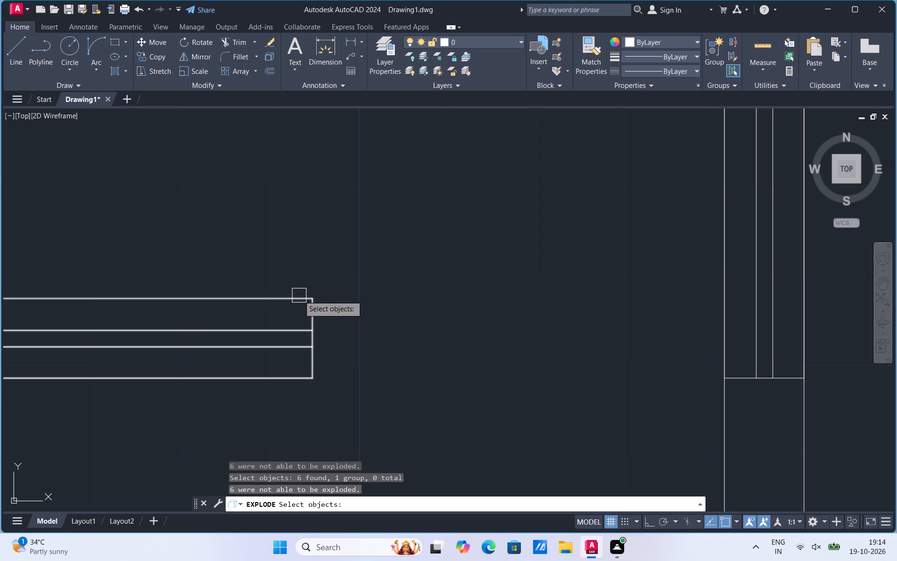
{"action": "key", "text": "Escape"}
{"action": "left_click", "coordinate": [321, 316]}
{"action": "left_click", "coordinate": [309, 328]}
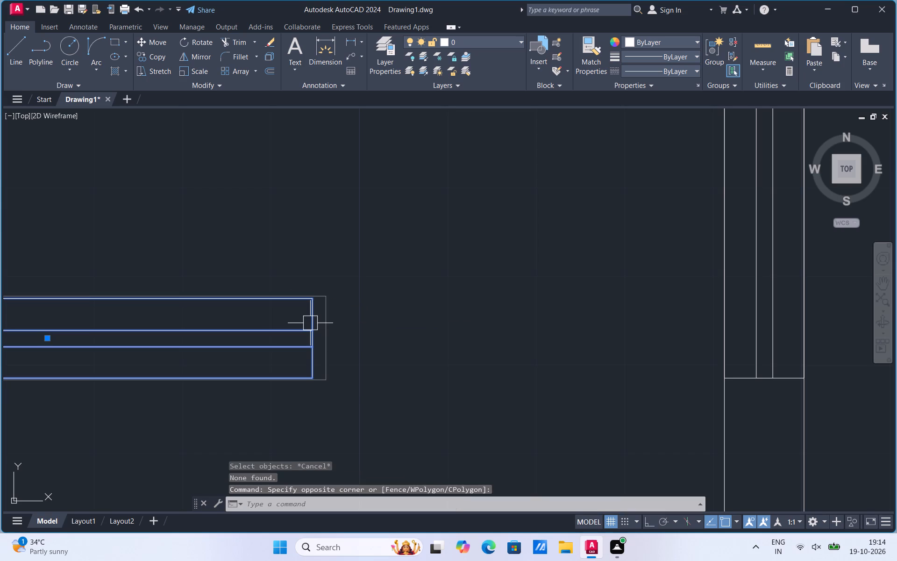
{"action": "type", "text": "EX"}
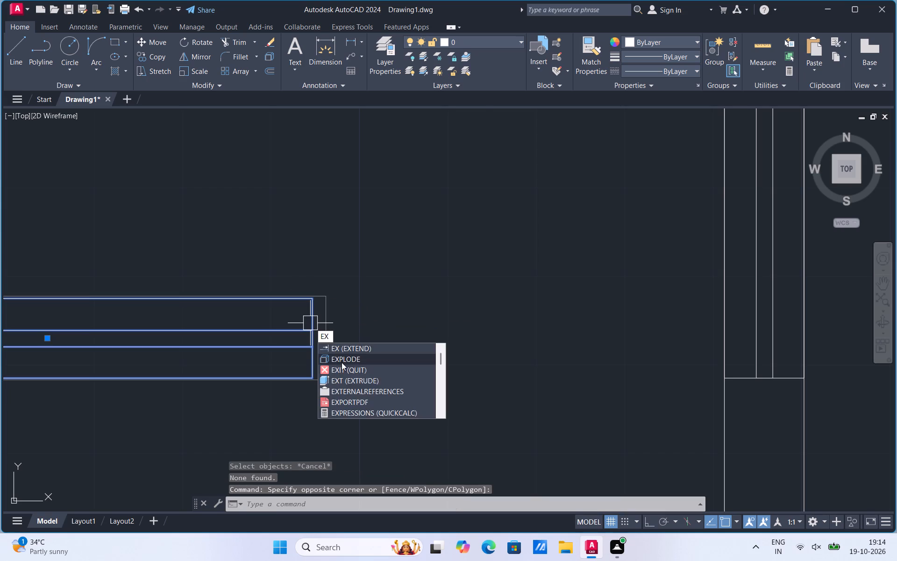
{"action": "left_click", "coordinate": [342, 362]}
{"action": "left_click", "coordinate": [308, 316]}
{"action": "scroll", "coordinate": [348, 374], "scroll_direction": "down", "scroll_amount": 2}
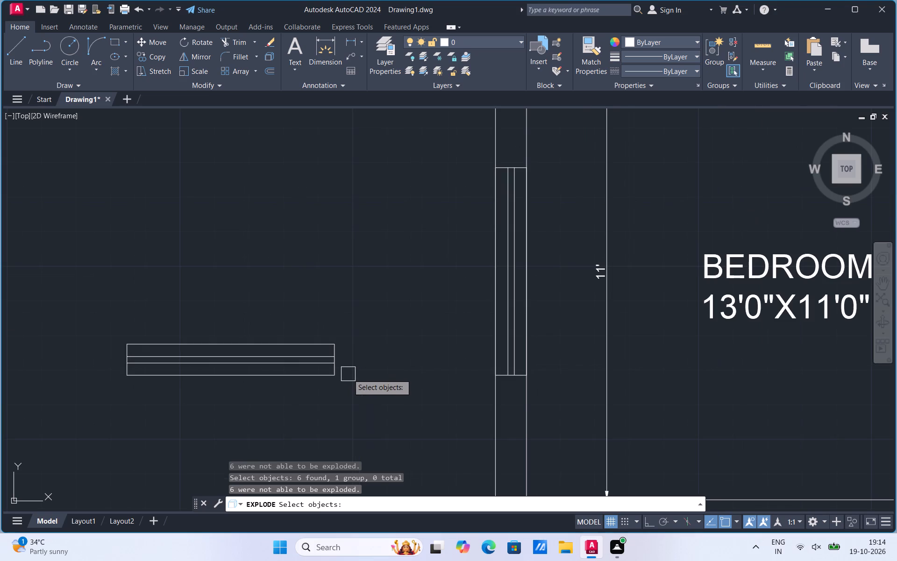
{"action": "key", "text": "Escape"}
Ungroup the horizontal window outside the plan.
{"action": "left_click", "coordinate": [287, 371]}
{"action": "right_click", "coordinate": [287, 371]}
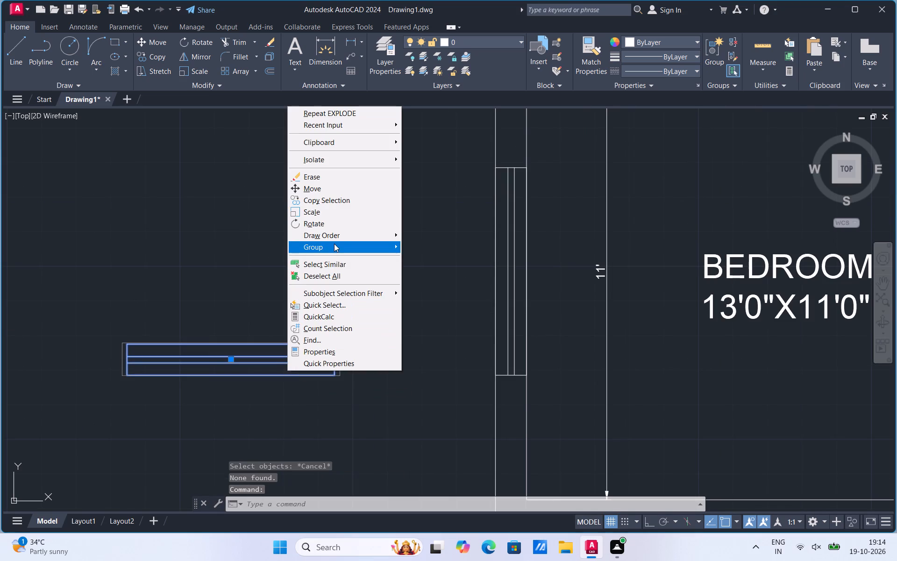
{"action": "left_click", "coordinate": [334, 244]}
{"action": "left_click", "coordinate": [433, 260]}
Move the right end line of the ungrouped window 1' inward along the window.
{"action": "scroll", "coordinate": [328, 342], "scroll_direction": "up", "scroll_amount": 3}
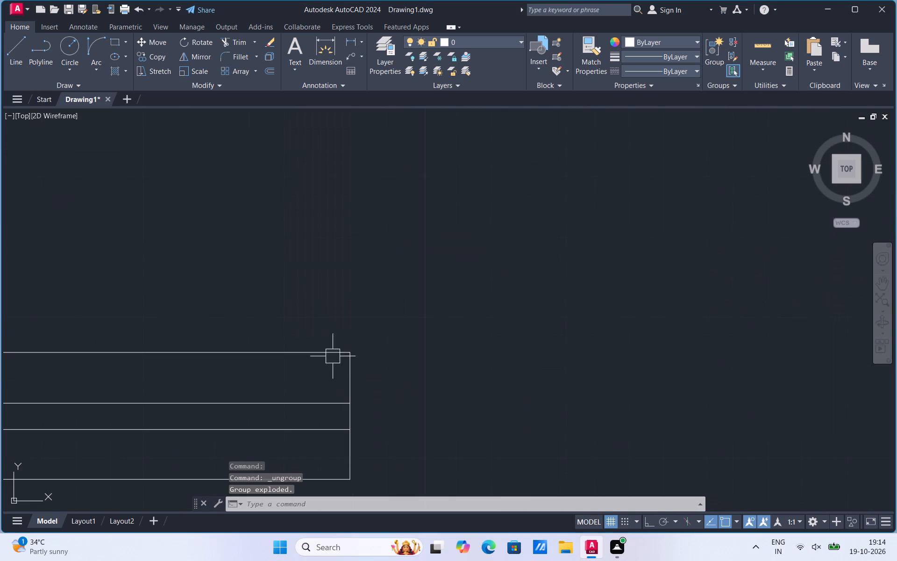
{"action": "left_click", "coordinate": [347, 387]}
{"action": "right_click", "coordinate": [347, 387]}
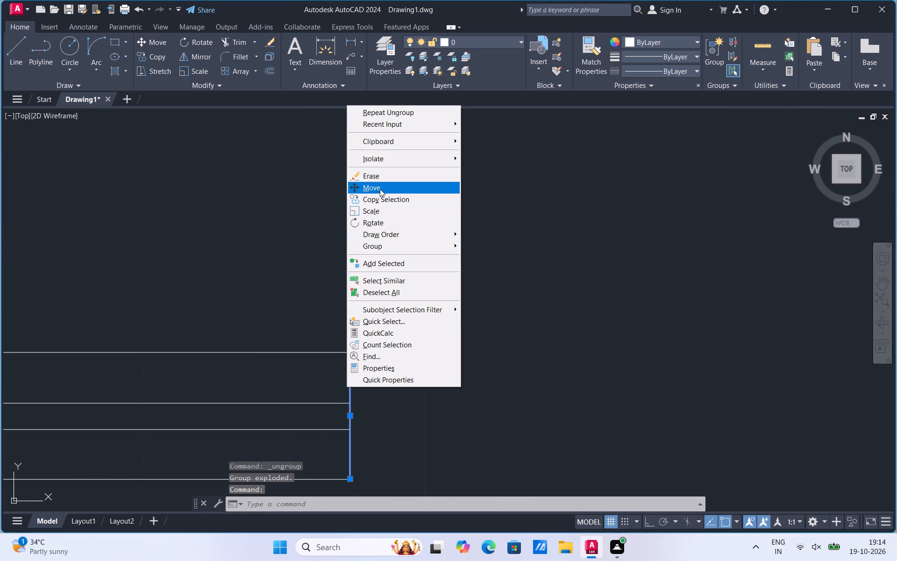
{"action": "left_click", "coordinate": [380, 189]}
{"action": "left_click", "coordinate": [350, 350]}
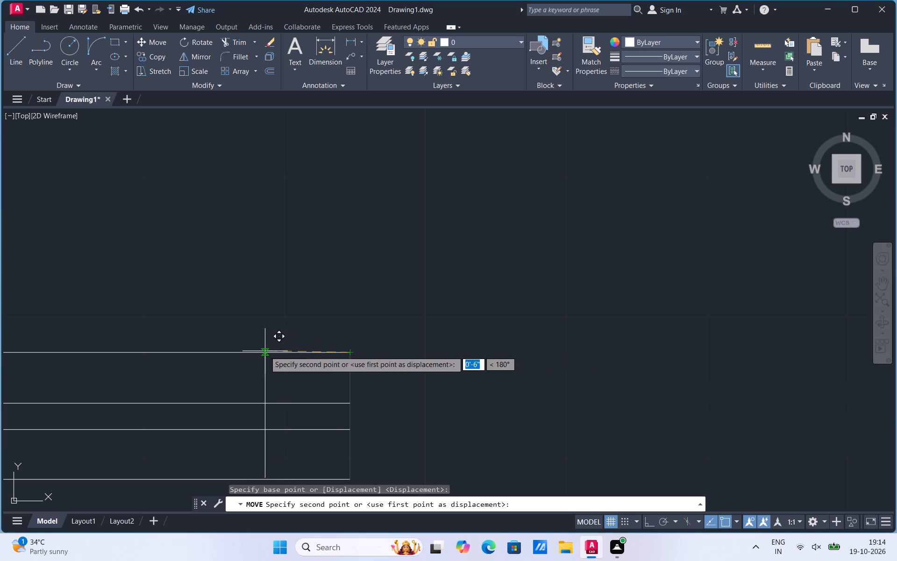
{"action": "type", "text": "1'"}
{"action": "key", "text": "Return"}
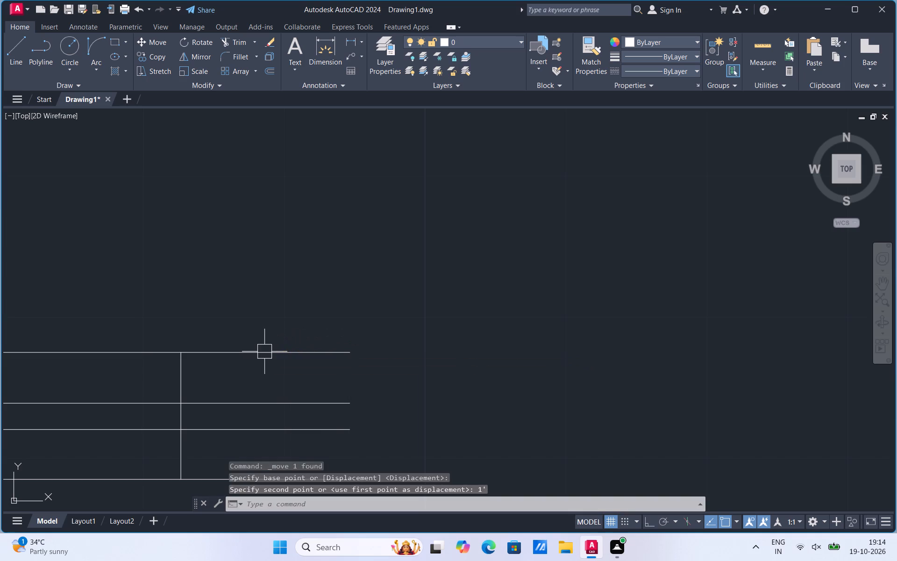
Trim the window lines that project beyond the moved end line.
{"action": "left_click", "coordinate": [228, 40]}
{"action": "left_click_drag", "start_coordinate": [275, 261], "coordinate": [283, 481]}
{"action": "scroll", "coordinate": [348, 314], "scroll_direction": "down", "scroll_amount": 2}
{"action": "left_click_drag", "start_coordinate": [332, 346], "coordinate": [331, 409]}
{"action": "scroll", "coordinate": [385, 334], "scroll_direction": "down", "scroll_amount": 3}
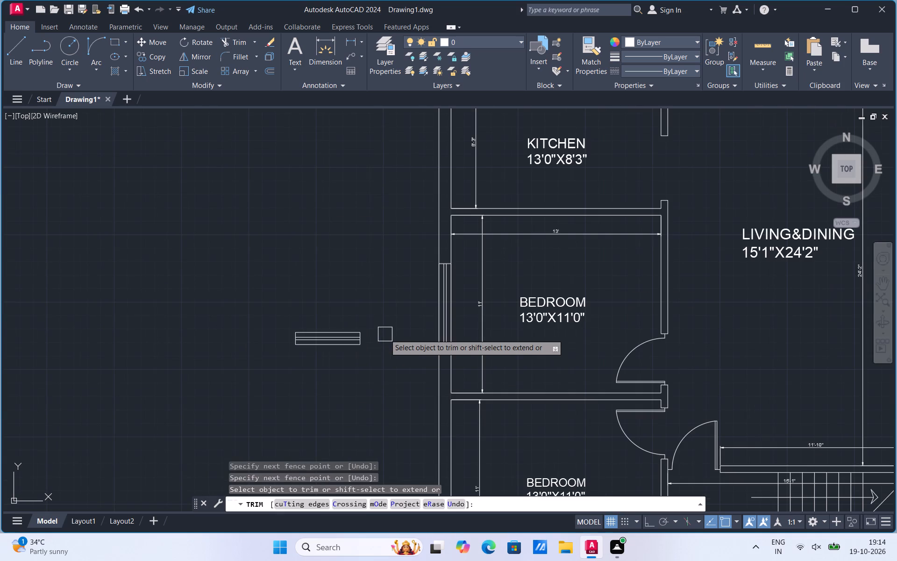
{"action": "scroll", "coordinate": [263, 362], "scroll_direction": "up", "scroll_amount": 1}
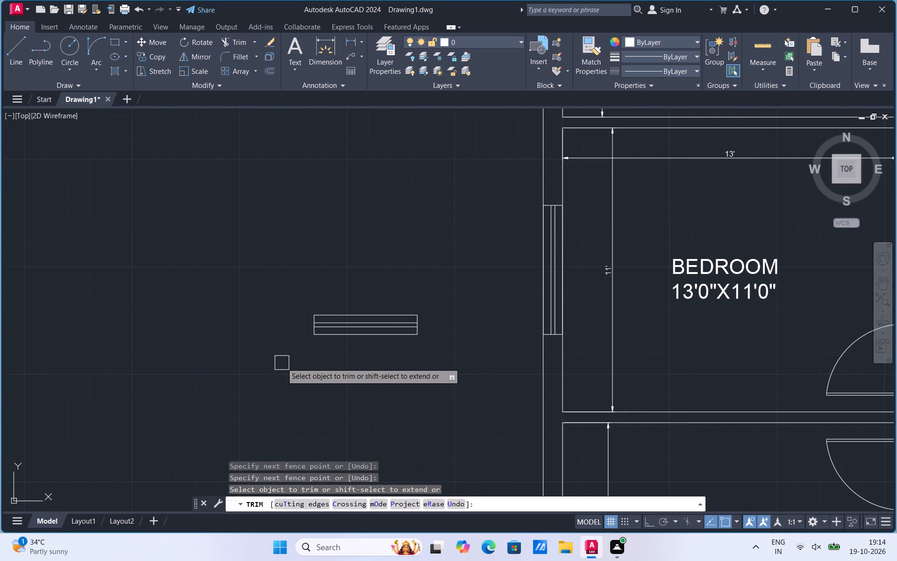
{"action": "key", "text": "Escape"}
Rotate the shortened window outside the plan about its lower right corner so that it stands vertically.
{"action": "left_click", "coordinate": [285, 363]}
{"action": "left_click", "coordinate": [498, 275]}
{"action": "right_click", "coordinate": [396, 299]}
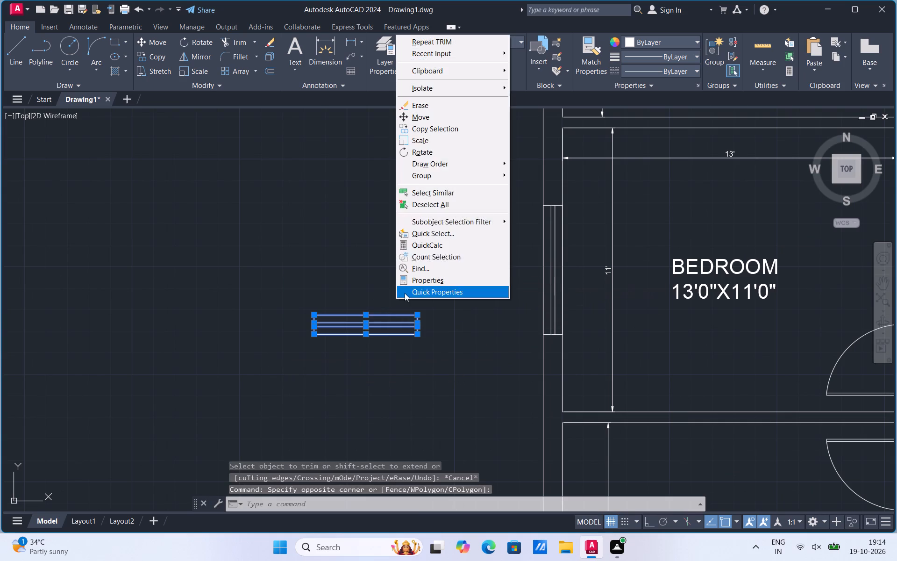
{"action": "left_click", "coordinate": [439, 152]}
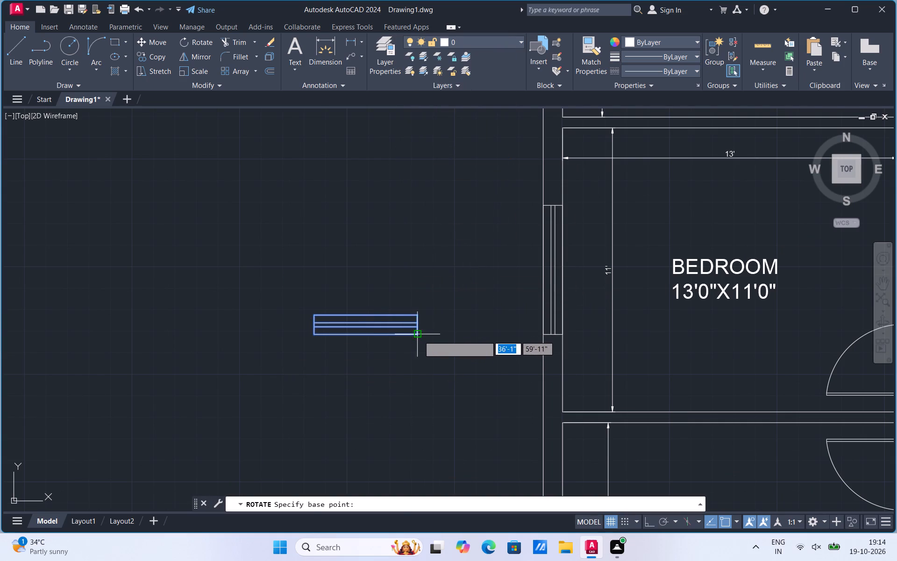
{"action": "left_click", "coordinate": [419, 336]}
{"action": "left_click", "coordinate": [413, 397]}
Group all the lines of the shortened vertical window.
{"action": "left_click", "coordinate": [393, 387]}
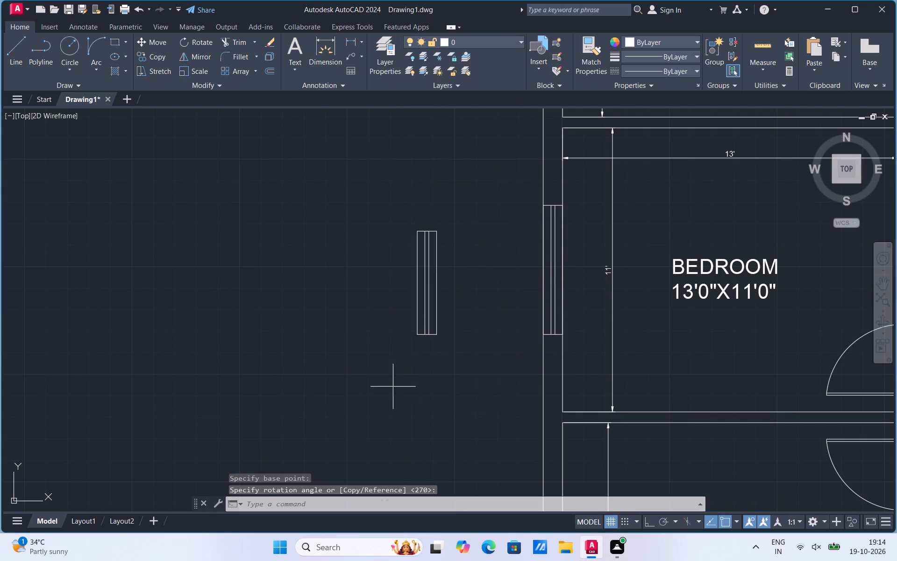
{"action": "left_click", "coordinate": [481, 190]}
{"action": "right_click", "coordinate": [470, 204]}
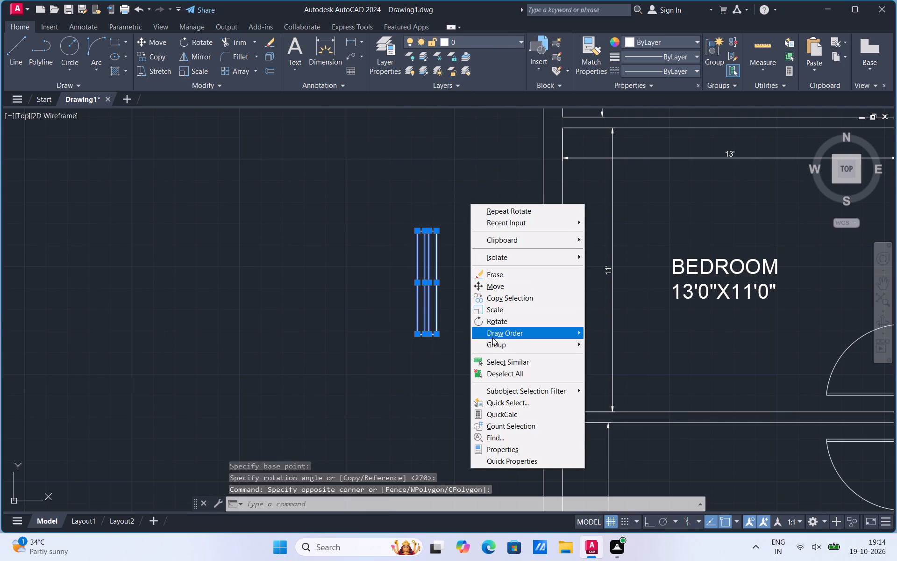
{"action": "left_click", "coordinate": [493, 343]}
{"action": "left_click", "coordinate": [600, 344]}
Move the shortened window by its side midpoint to the midpoint of the outer wall's inner face beside the stair.
{"action": "left_click", "coordinate": [414, 283]}
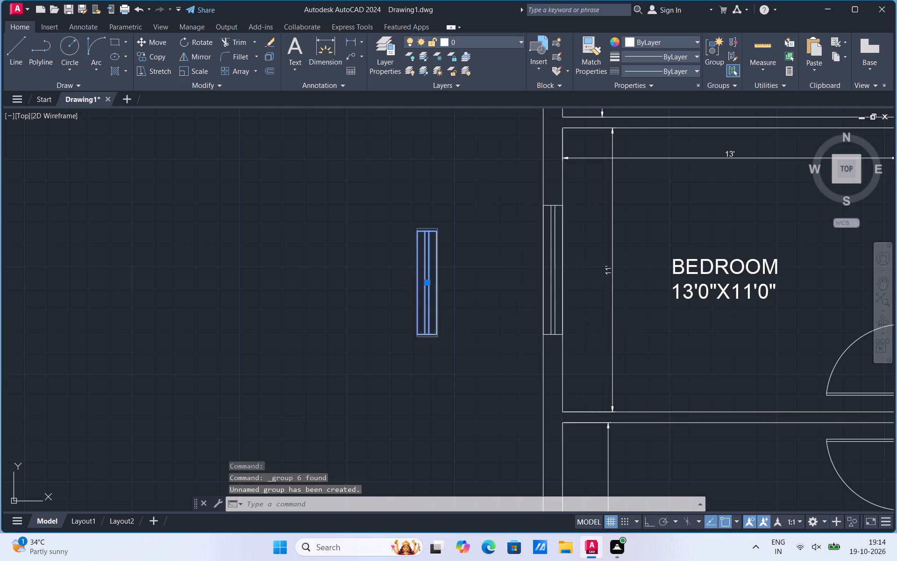
{"action": "right_click", "coordinate": [414, 283]}
{"action": "left_click", "coordinate": [444, 104]}
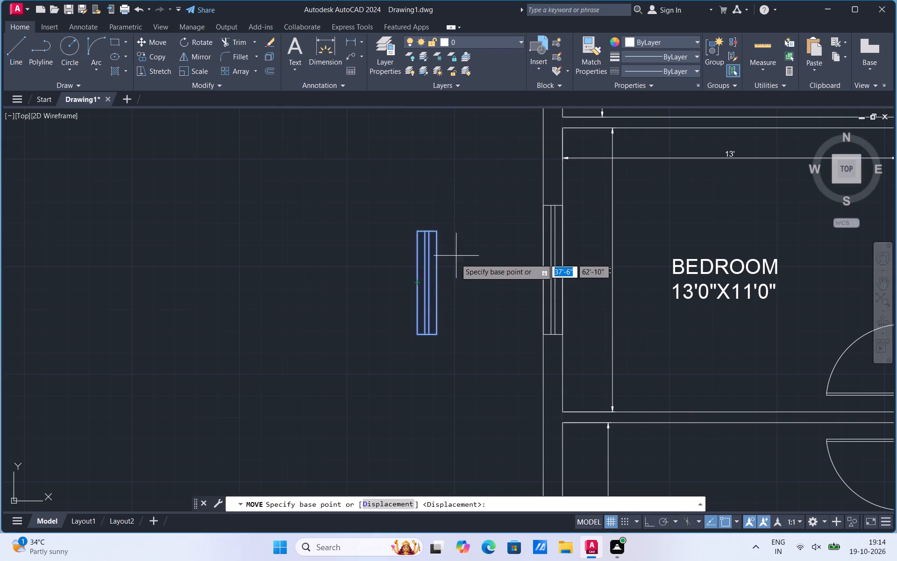
{"action": "left_click", "coordinate": [434, 282]}
{"action": "scroll", "coordinate": [229, 283], "scroll_direction": "down", "scroll_amount": 3}
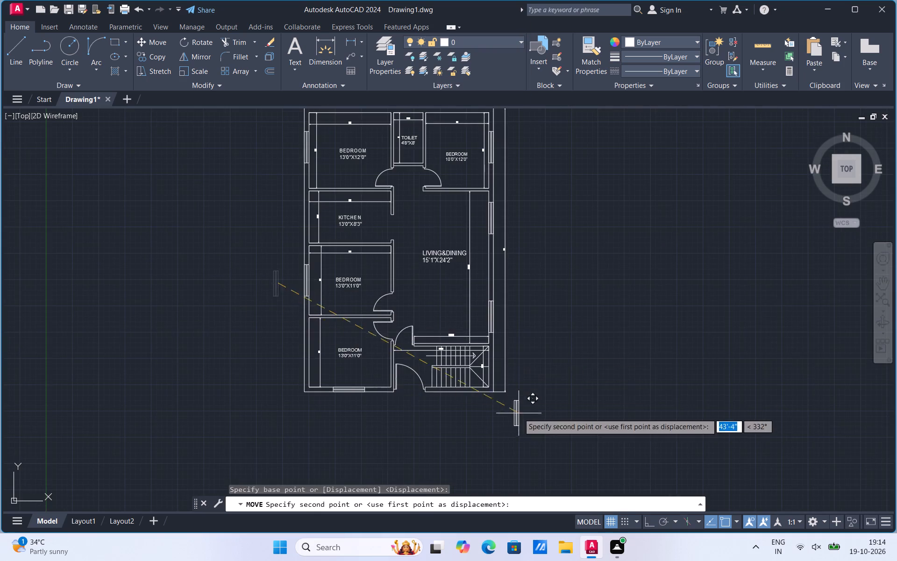
{"action": "scroll", "coordinate": [516, 369], "scroll_direction": "up", "scroll_amount": 3}
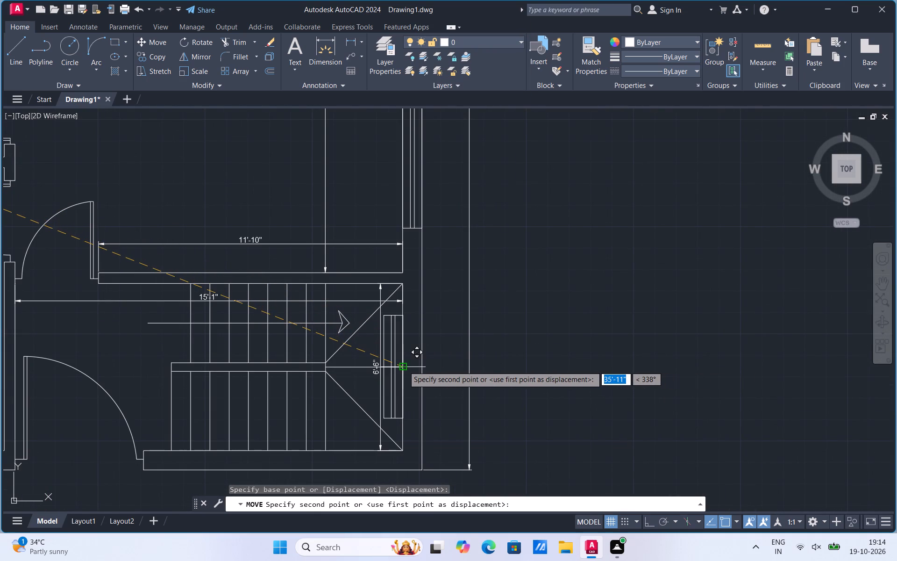
{"action": "left_click", "coordinate": [404, 366]}
Move the stair window sideways by its own width so that it sits within the outer wall's thickness.
{"action": "left_click", "coordinate": [399, 351]}
{"action": "right_click", "coordinate": [399, 351]}
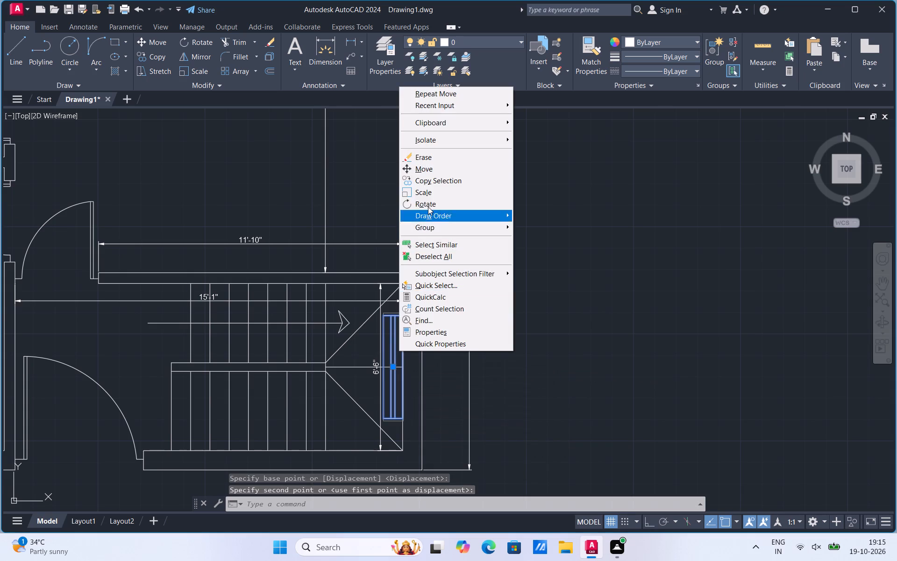
{"action": "left_click", "coordinate": [430, 171]}
{"action": "scroll", "coordinate": [392, 357], "scroll_direction": "up", "scroll_amount": 1}
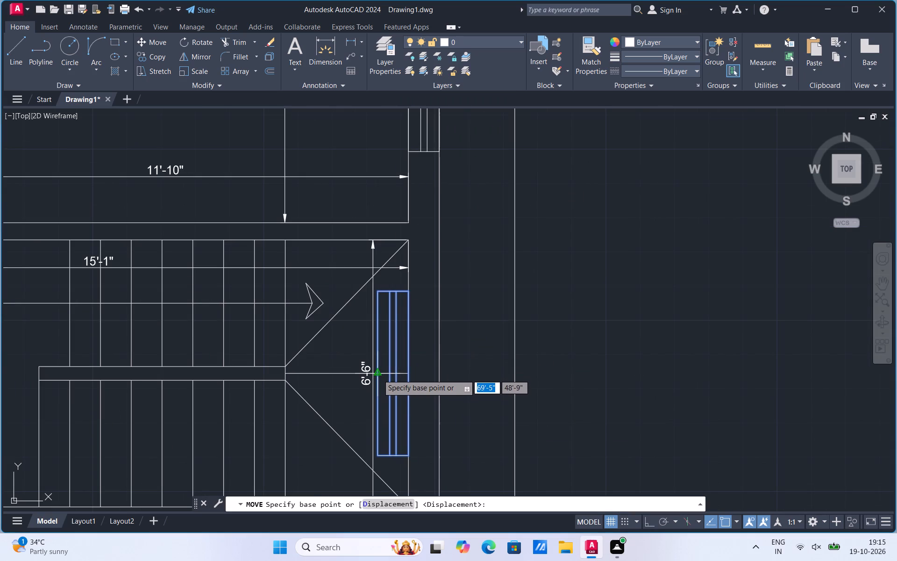
{"action": "left_click", "coordinate": [378, 374]}
{"action": "left_click", "coordinate": [406, 372]}
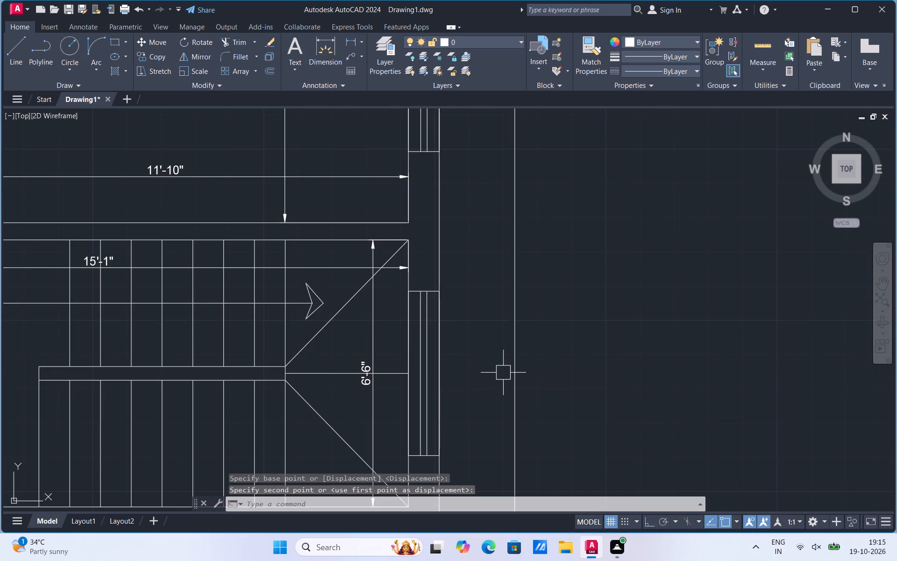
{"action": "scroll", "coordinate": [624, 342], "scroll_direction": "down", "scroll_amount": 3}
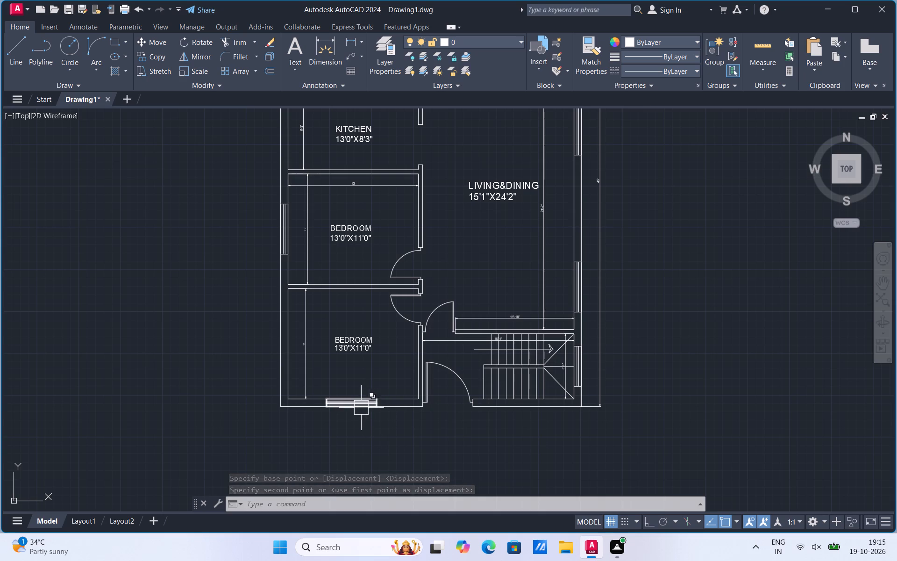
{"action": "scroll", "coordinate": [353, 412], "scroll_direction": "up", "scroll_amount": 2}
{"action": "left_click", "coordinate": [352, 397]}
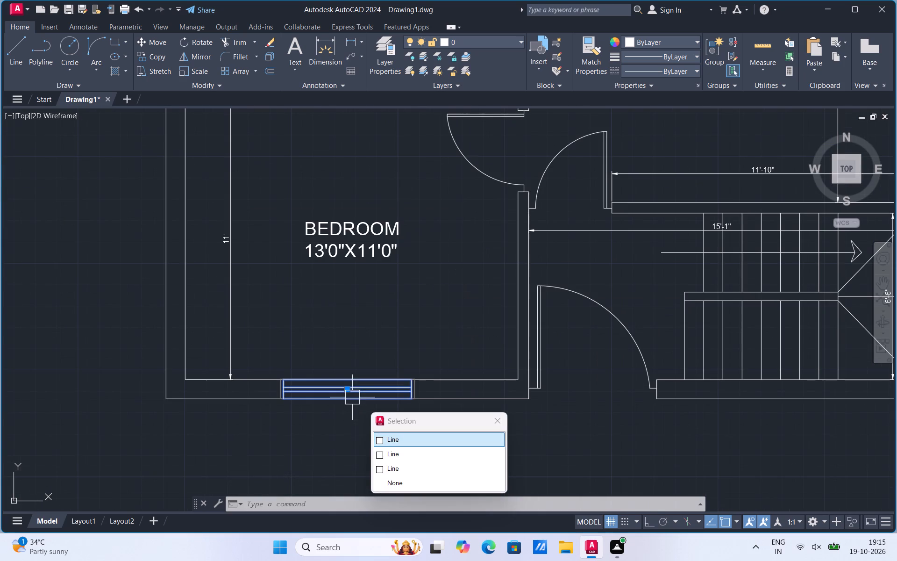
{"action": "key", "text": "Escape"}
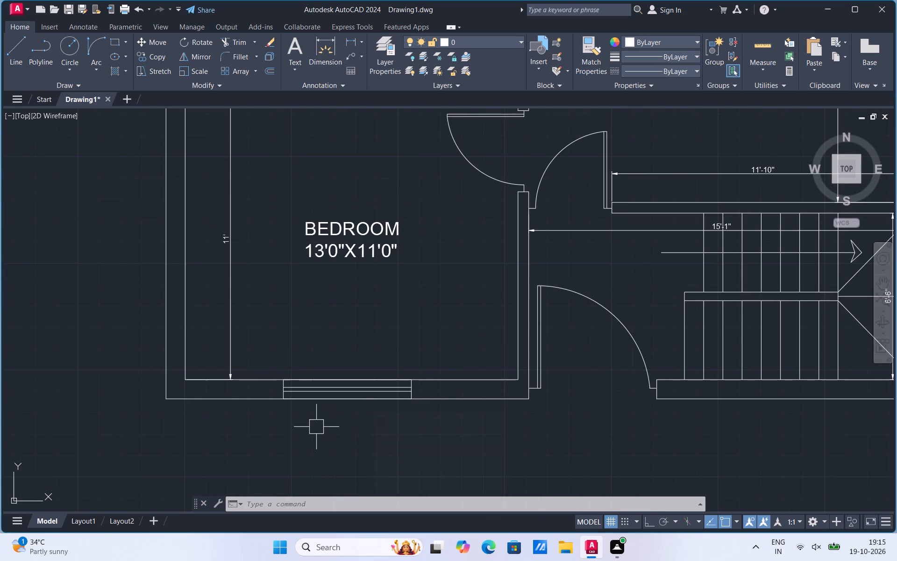
Copy the outer-wall window of the bedroom below the kitchen to the midpoint of the kitchen outer wall's inner face.
{"action": "scroll", "coordinate": [316, 427], "scroll_direction": "down", "scroll_amount": 3}
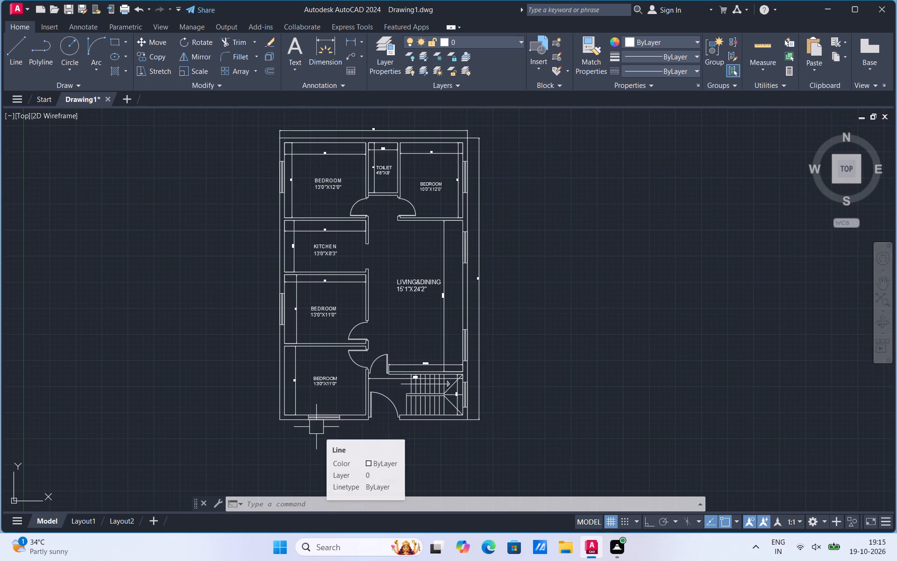
{"action": "scroll", "coordinate": [260, 236], "scroll_direction": "up", "scroll_amount": 2}
{"action": "left_click", "coordinate": [318, 407]}
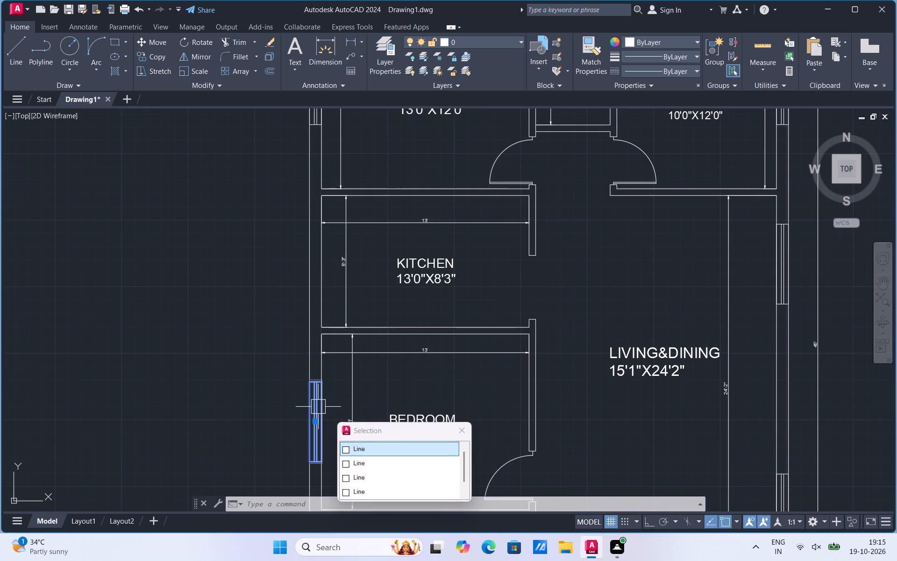
{"action": "right_click", "coordinate": [318, 407]}
{"action": "left_click", "coordinate": [360, 241]}
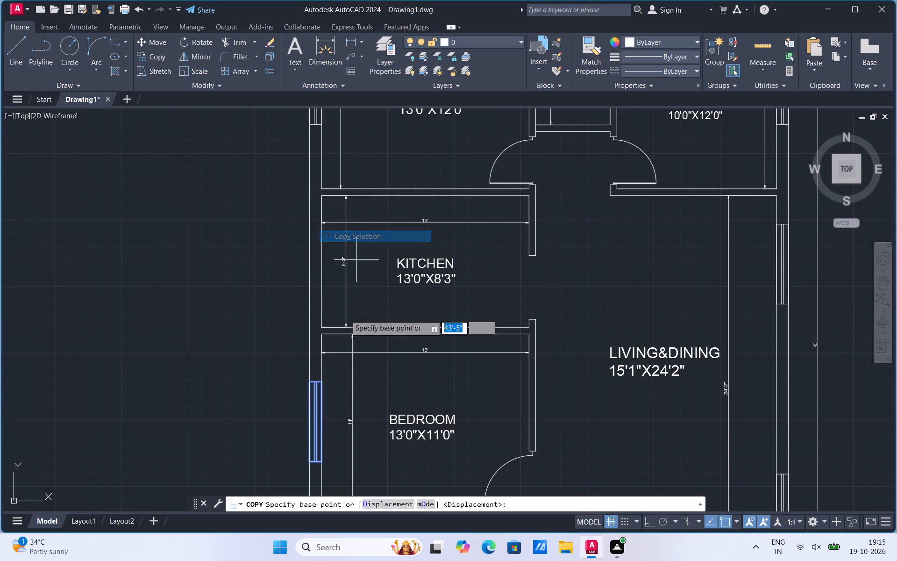
{"action": "left_click", "coordinate": [323, 425]}
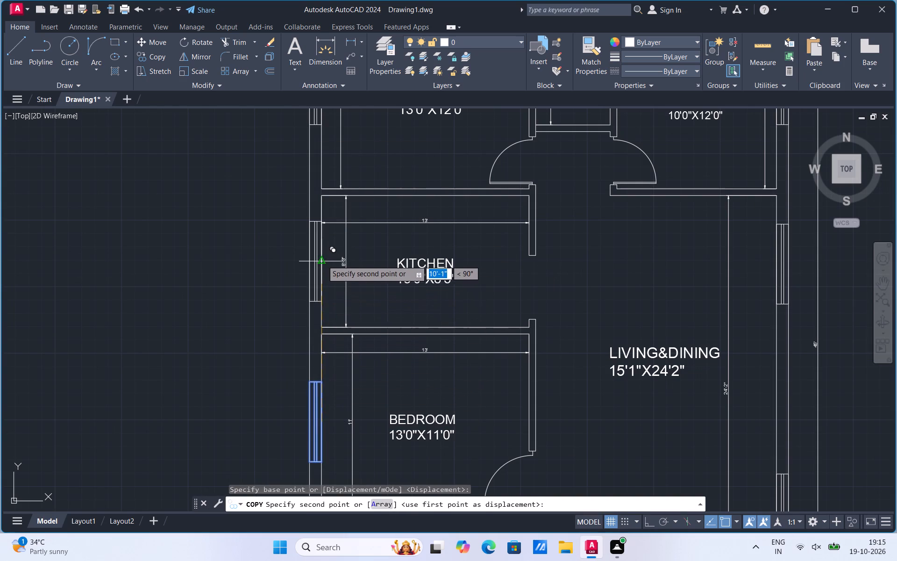
{"action": "left_click", "coordinate": [323, 259]}
{"action": "scroll", "coordinate": [264, 316], "scroll_direction": "down", "scroll_amount": 2}
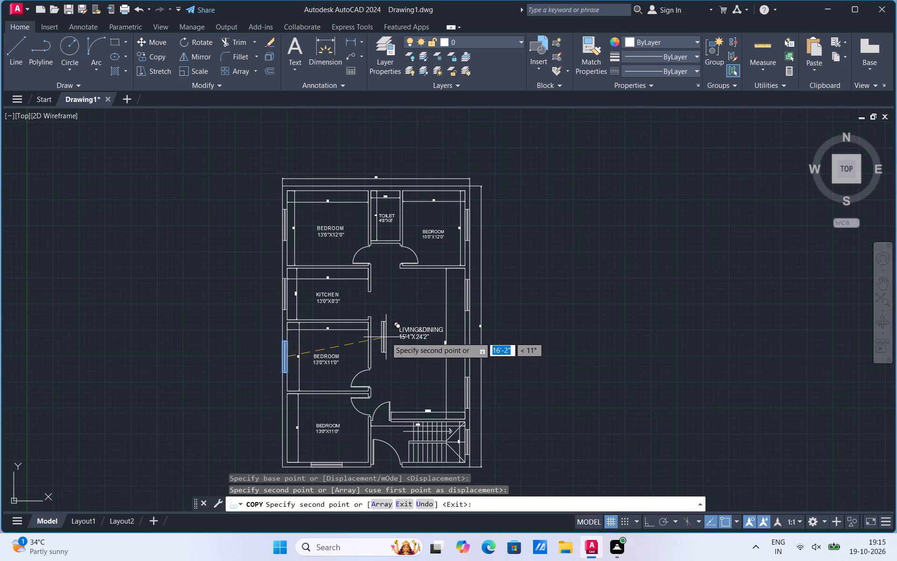
{"action": "key", "text": "Escape"}
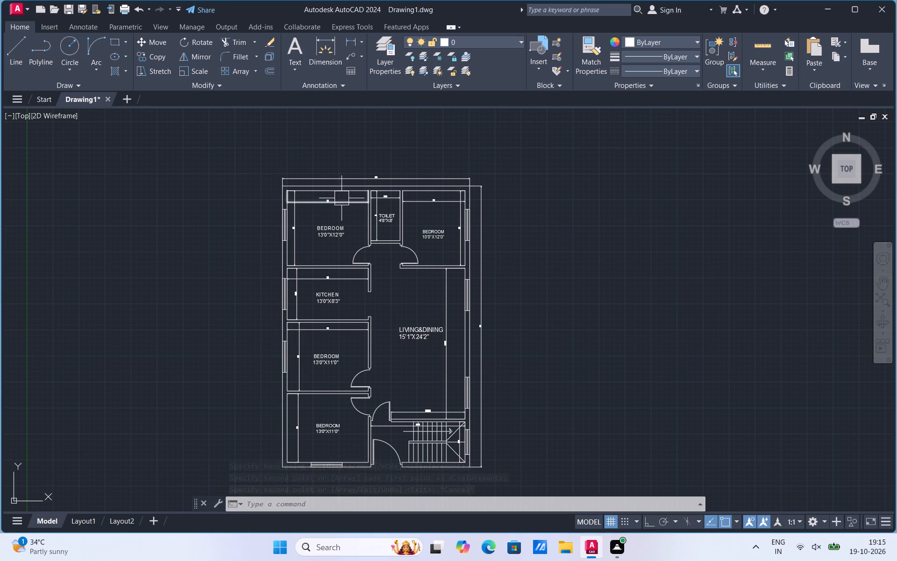
Delete the width and height dimensions inside the 13'0"X12'0" bedroom.
{"action": "scroll", "coordinate": [331, 207], "scroll_direction": "up", "scroll_amount": 2}
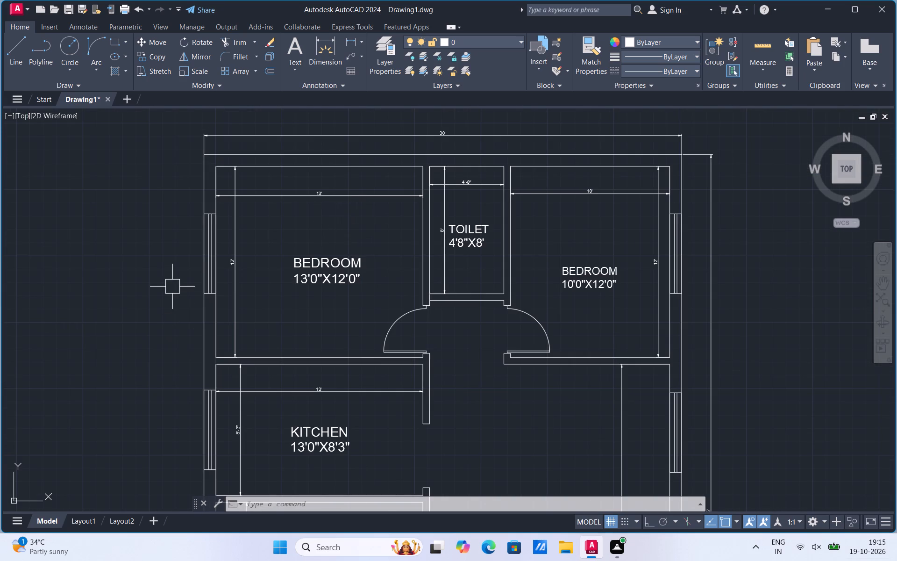
{"action": "left_click", "coordinate": [266, 198]}
{"action": "key", "text": "Delete"}
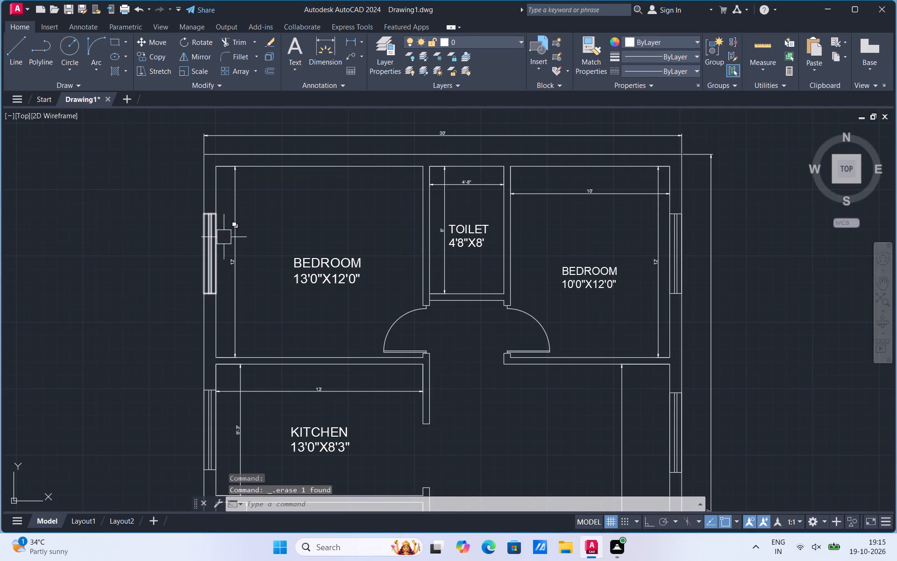
{"action": "left_click", "coordinate": [227, 244]}
{"action": "left_click", "coordinate": [242, 265]}
{"action": "left_click", "coordinate": [240, 275]}
{"action": "key", "text": "Delete"}
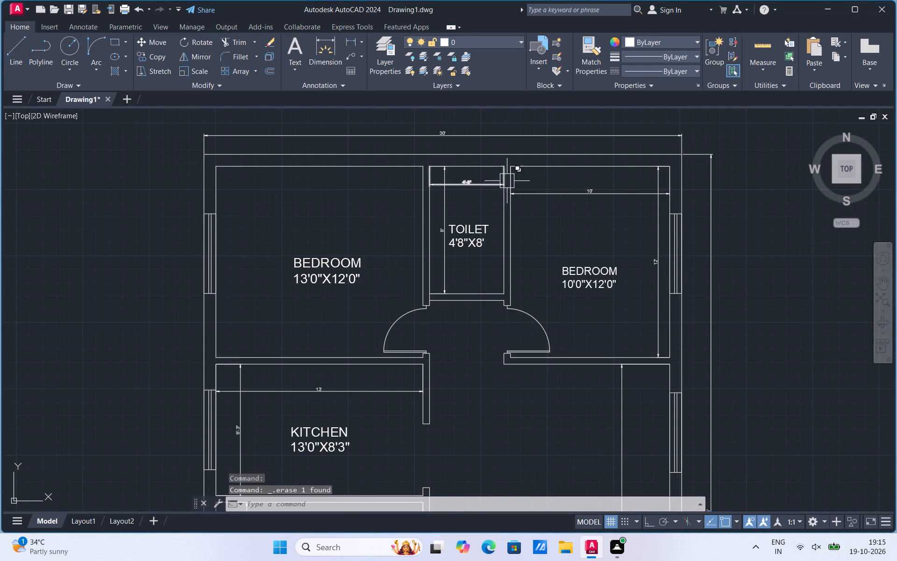
Delete the width and height dimensions inside the toilet and the 10'0"X12'0" bedroom.
{"action": "left_click", "coordinate": [485, 184]}
{"action": "key", "text": "Delete"}
{"action": "left_click", "coordinate": [448, 202]}
{"action": "key", "text": "Delete"}
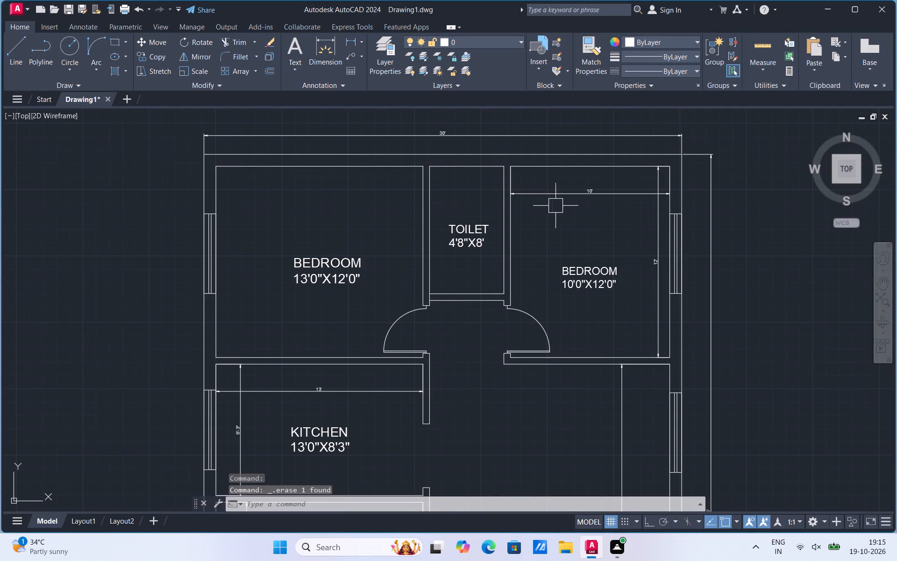
{"action": "left_click", "coordinate": [566, 194]}
{"action": "key", "text": "Delete"}
{"action": "left_click", "coordinate": [655, 253]}
{"action": "key", "text": "Delete"}
Delete the vertical dimension and the 11'-10" horizontal dimension inside the living and dining area.
{"action": "scroll", "coordinate": [488, 160], "scroll_direction": "down", "scroll_amount": 2}
{"action": "scroll", "coordinate": [508, 259], "scroll_direction": "up", "scroll_amount": 1}
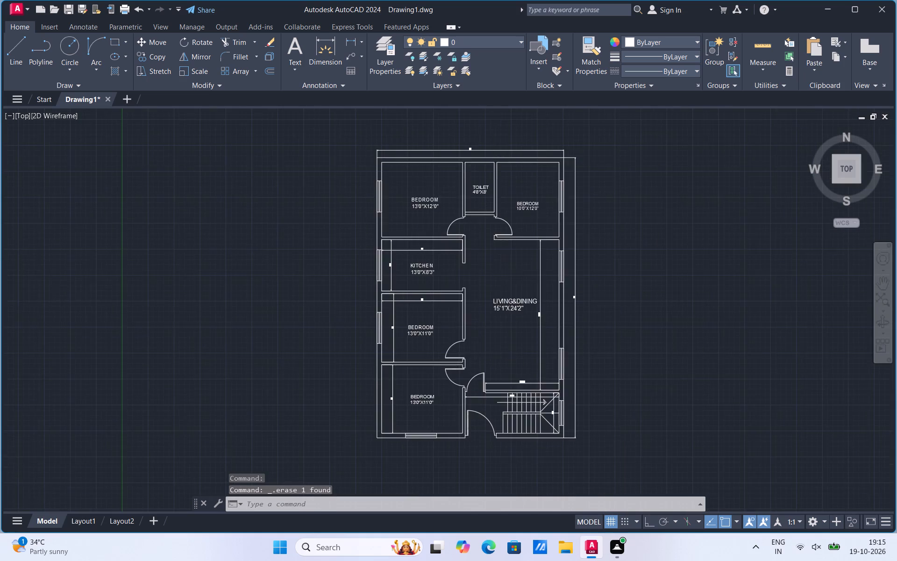
{"action": "left_click", "coordinate": [557, 277]}
{"action": "key", "text": "Delete"}
{"action": "scroll", "coordinate": [540, 454], "scroll_direction": "up", "scroll_amount": 2}
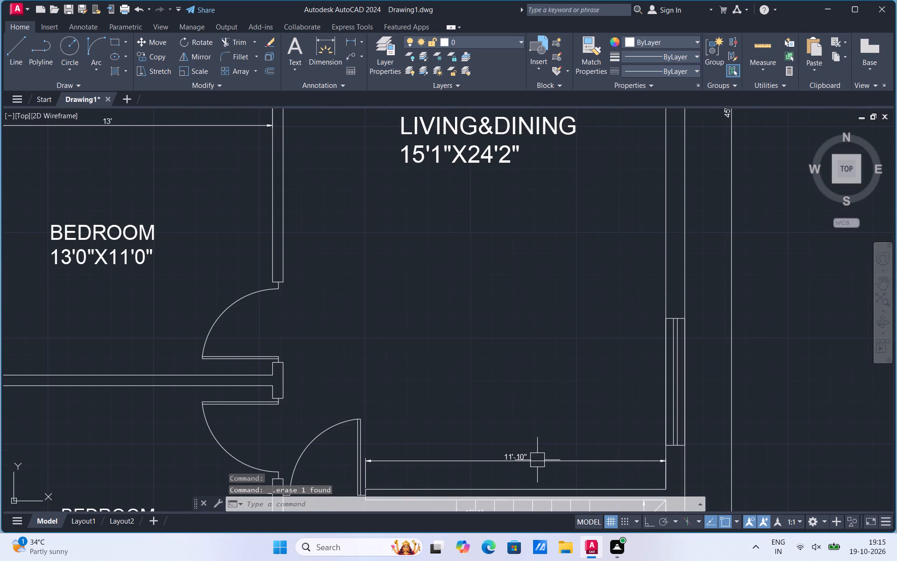
{"action": "left_click", "coordinate": [535, 462]}
{"action": "key", "text": "Delete"}
Delete the width and height dimensions inside the 13'0"X11'0" bedroom directly below the kitchen.
{"action": "scroll", "coordinate": [459, 315], "scroll_direction": "down", "scroll_amount": 3}
{"action": "scroll", "coordinate": [459, 315], "scroll_direction": "up", "scroll_amount": 3}
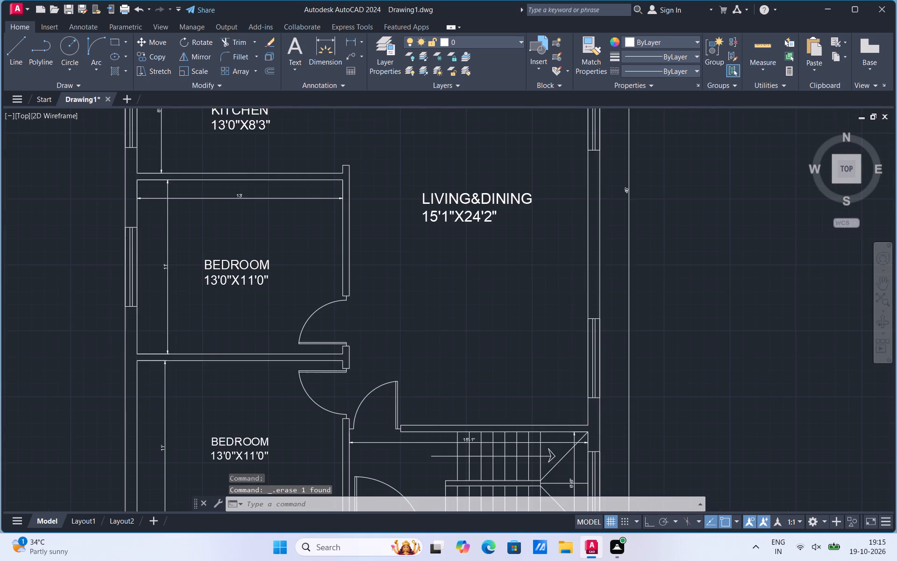
{"action": "scroll", "coordinate": [459, 315], "scroll_direction": "down", "scroll_amount": 2}
{"action": "scroll", "coordinate": [313, 254], "scroll_direction": "up", "scroll_amount": 2}
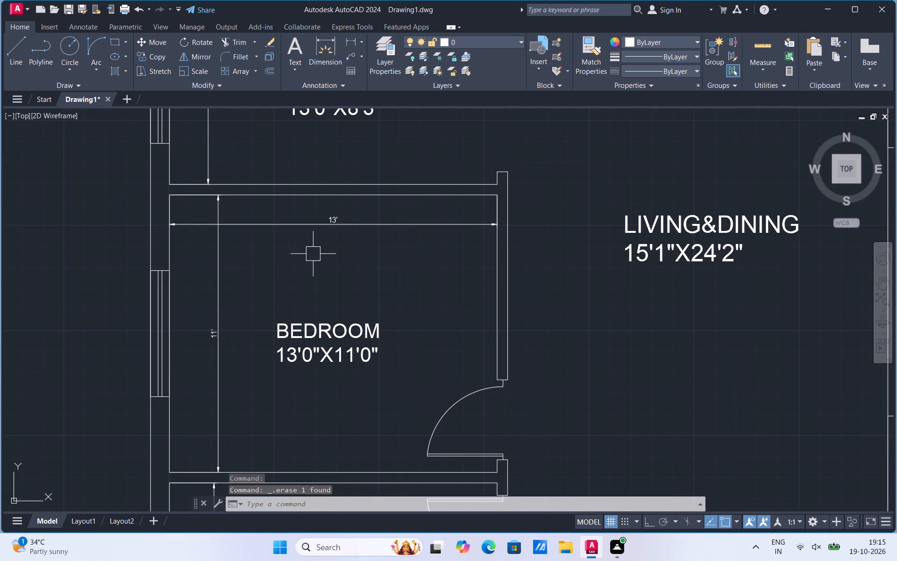
{"action": "left_click", "coordinate": [334, 225]}
{"action": "left_click", "coordinate": [221, 326]}
{"action": "key", "text": "Delete"}
Delete the width and height dimensions inside the kitchen.
{"action": "scroll", "coordinate": [301, 249], "scroll_direction": "down", "scroll_amount": 2}
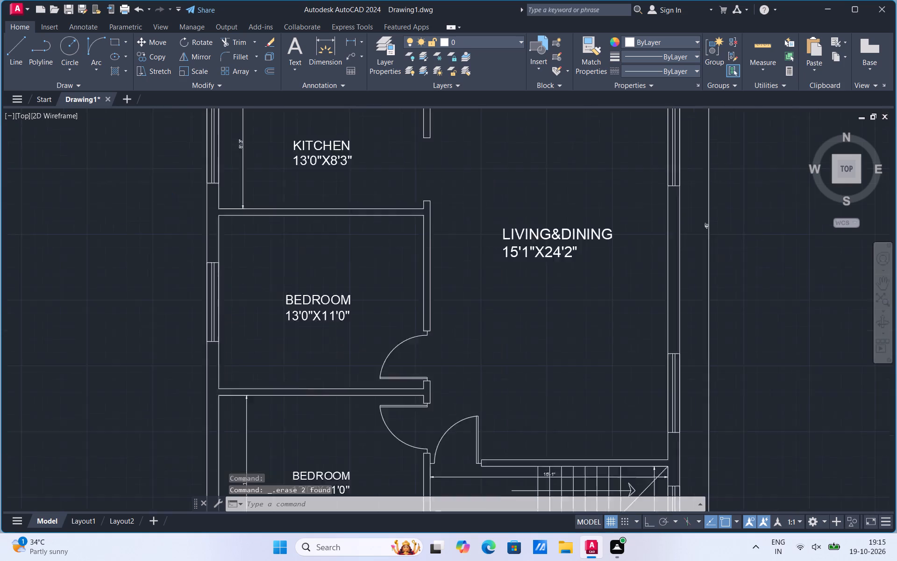
{"action": "scroll", "coordinate": [292, 146], "scroll_direction": "up", "scroll_amount": 2}
{"action": "left_click", "coordinate": [265, 183]}
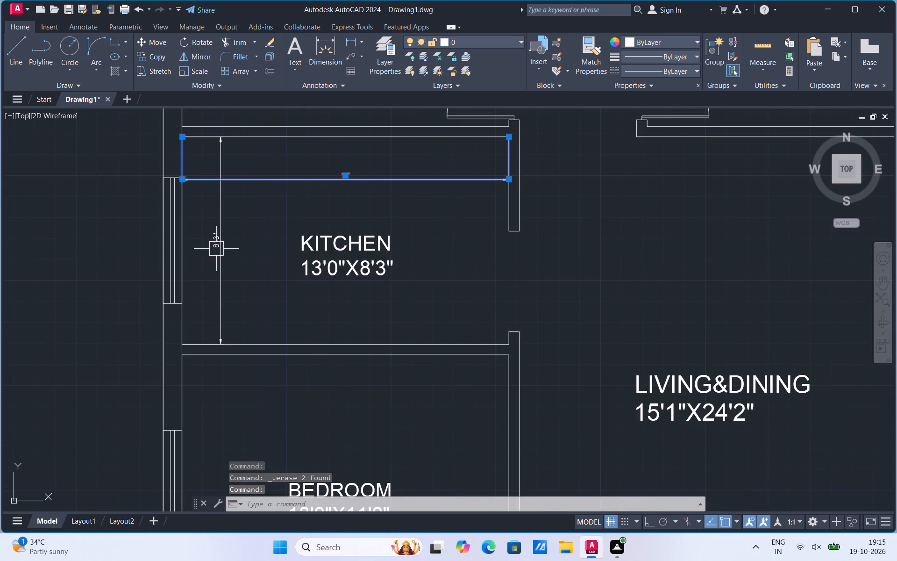
{"action": "left_click", "coordinate": [213, 251]}
{"action": "key", "text": "Delete"}
Delete the 11' dimension inside the lowest bedroom and the 15'-1" dimension running across the stair area.
{"action": "scroll", "coordinate": [311, 185], "scroll_direction": "down", "scroll_amount": 3}
{"action": "scroll", "coordinate": [327, 351], "scroll_direction": "up", "scroll_amount": 3}
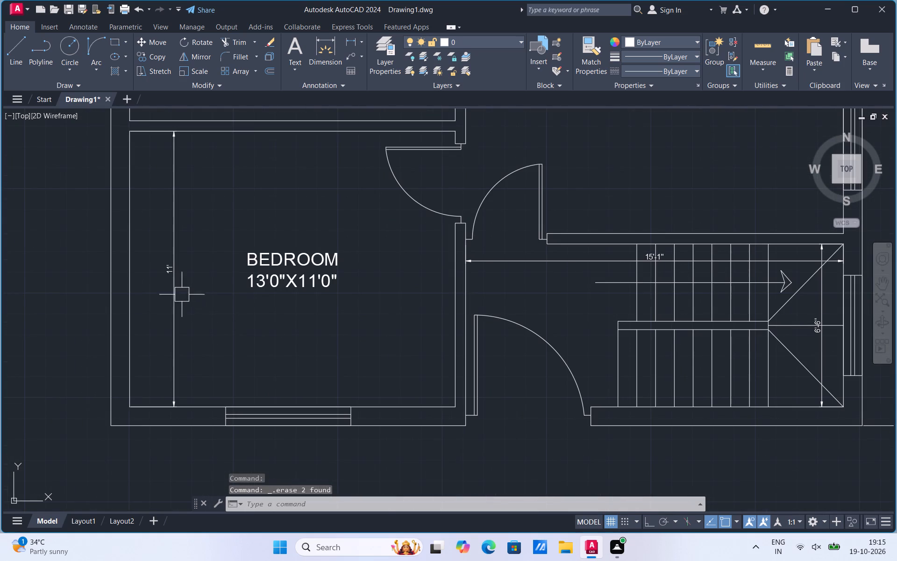
{"action": "left_click", "coordinate": [172, 288]}
{"action": "key", "text": "Delete"}
{"action": "scroll", "coordinate": [299, 370], "scroll_direction": "down", "scroll_amount": 2}
{"action": "scroll", "coordinate": [379, 323], "scroll_direction": "up", "scroll_amount": 2}
{"action": "left_click", "coordinate": [396, 338]}
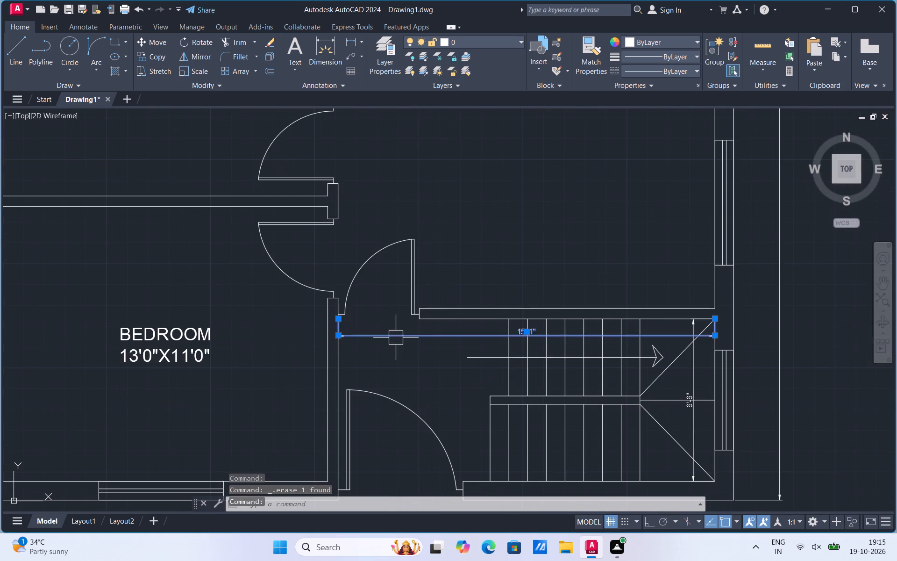
{"action": "key", "text": "Delete"}
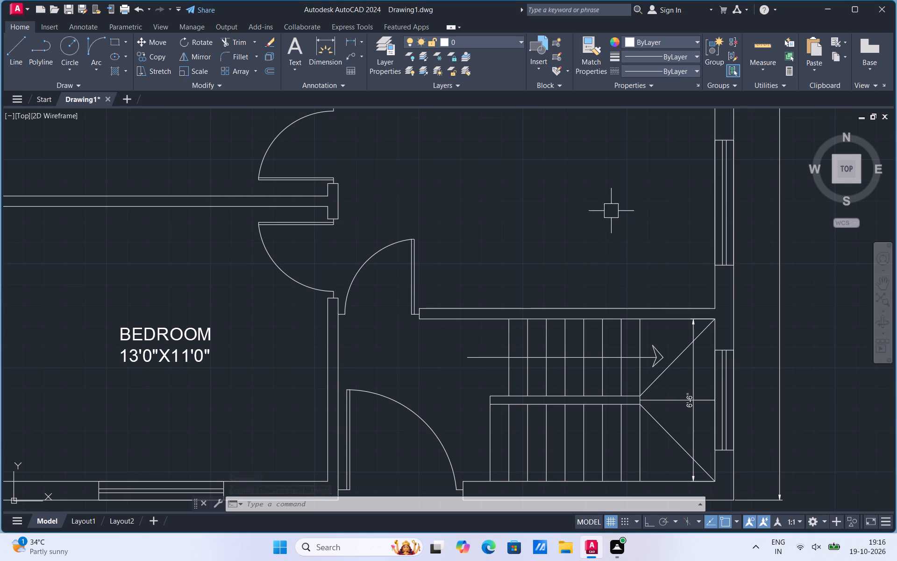
Copy the label of the bedroom below the kitchen into the open living area above the stair.
{"action": "scroll", "coordinate": [369, 328], "scroll_direction": "down", "scroll_amount": 2}
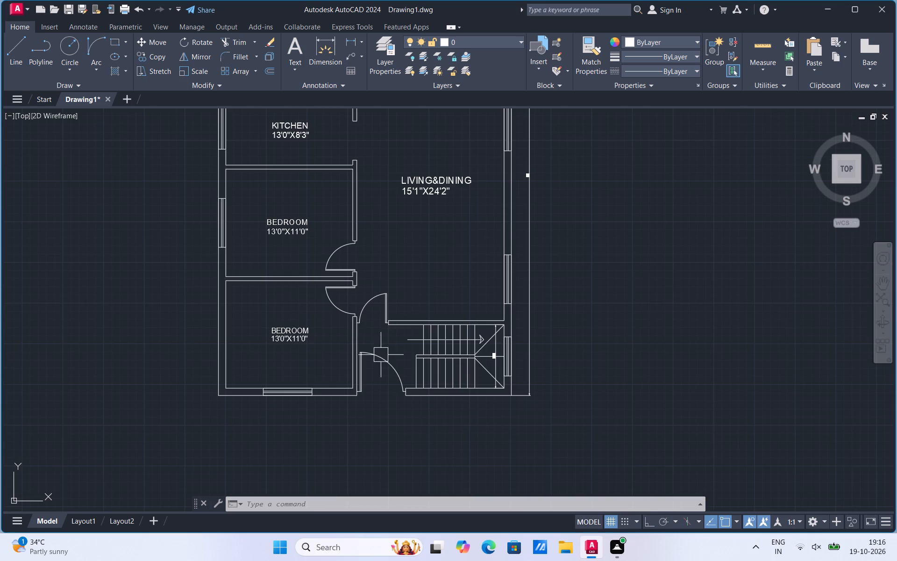
{"action": "scroll", "coordinate": [371, 256], "scroll_direction": "up", "scroll_amount": 1}
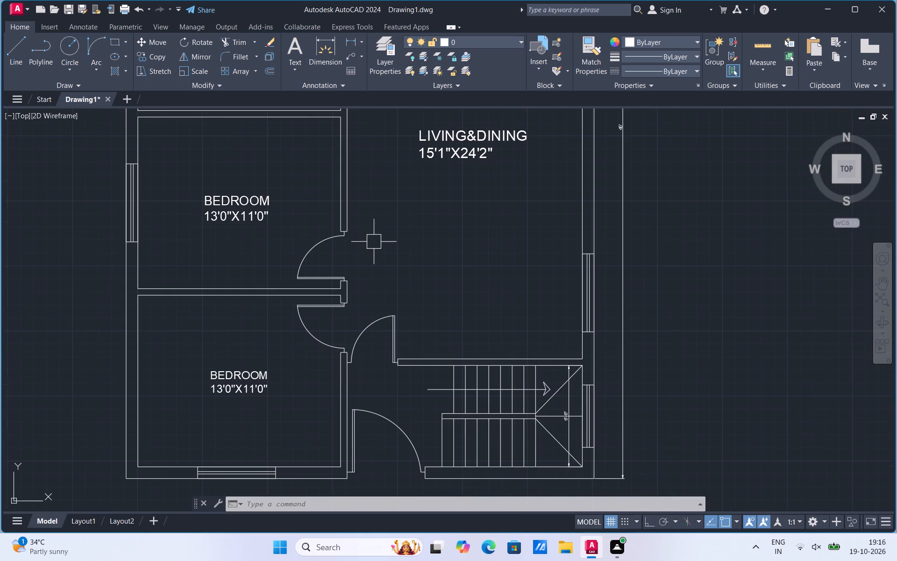
{"action": "left_click", "coordinate": [275, 207]}
{"action": "left_click", "coordinate": [232, 223]}
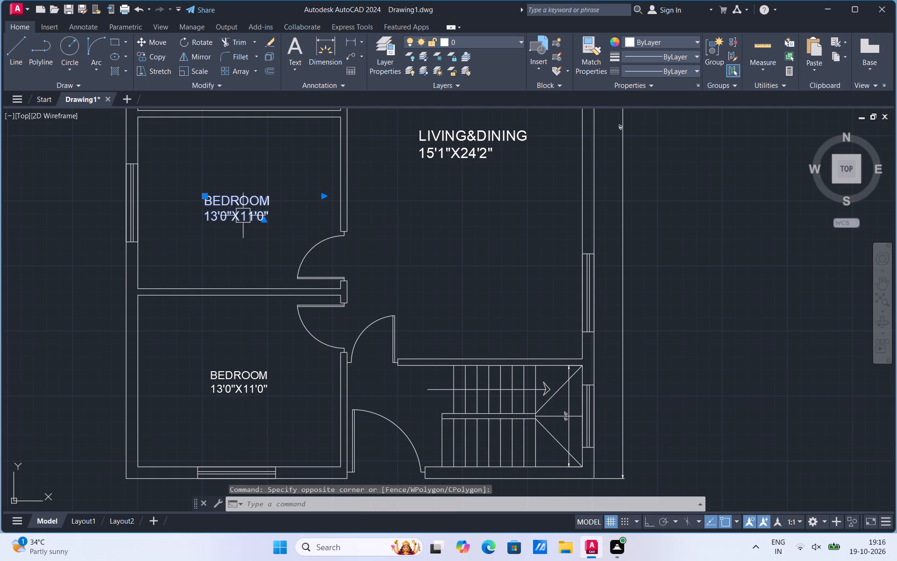
{"action": "right_click", "coordinate": [243, 216]}
{"action": "left_click", "coordinate": [279, 339]}
{"action": "left_click", "coordinate": [249, 210]}
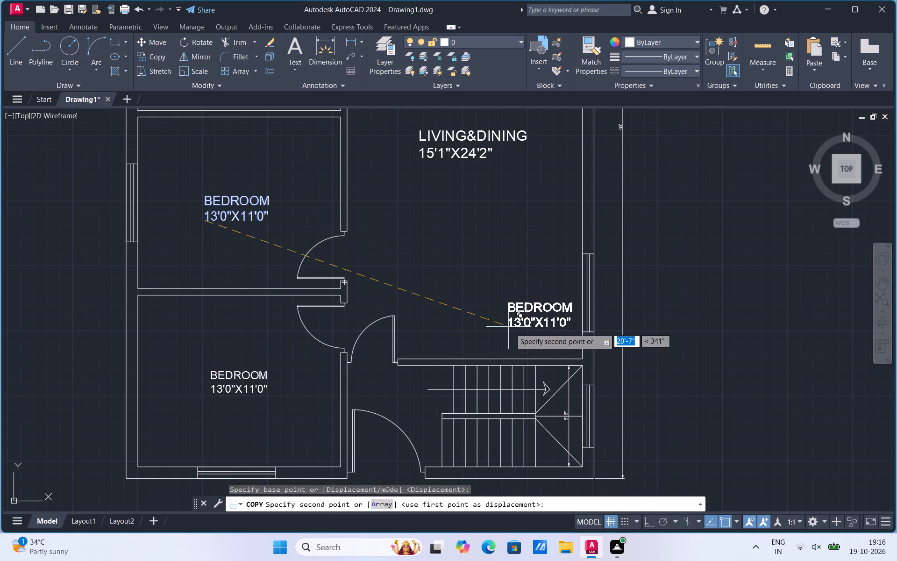
{"action": "left_click", "coordinate": [435, 297]}
{"action": "key", "text": "Escape"}
Change the copied label's text to UP.
{"action": "double_click", "coordinate": [472, 297]}
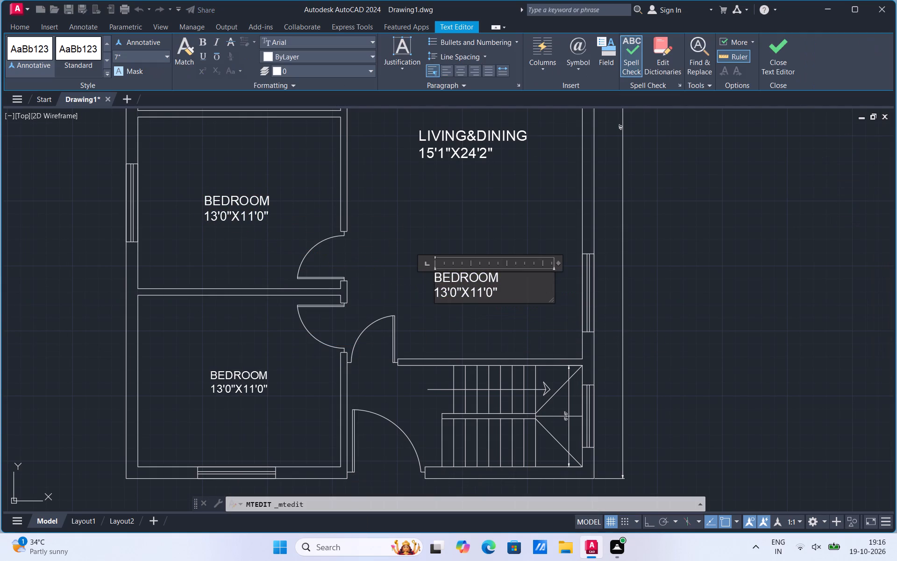
{"action": "left_click", "coordinate": [500, 294]}
{"action": "key", "text": "BackSpace"}
{"action": "key", "text": "BackSpace"}
{"action": "key", "text": "BackSpace"}
{"action": "key", "text": "BackSpace"}
{"action": "key", "text": "BackSpace"}
{"action": "key", "text": "BackSpace"}
{"action": "key", "text": "BackSpace"}
{"action": "key", "text": "BackSpace"}
{"action": "key", "text": "BackSpace"}
{"action": "key", "text": "BackSpace"}
{"action": "key", "text": "BackSpace"}
{"action": "key", "text": "BackSpace"}
{"action": "key", "text": "BackSpace"}
{"action": "key", "text": "BackSpace"}
{"action": "key", "text": "BackSpace"}
{"action": "key", "text": "BackSpace"}
{"action": "key", "text": "BackSpace"}
{"action": "key", "text": "BackSpace"}
{"action": "key", "text": "BackSpace"}
{"action": "key", "text": "BackSpace"}
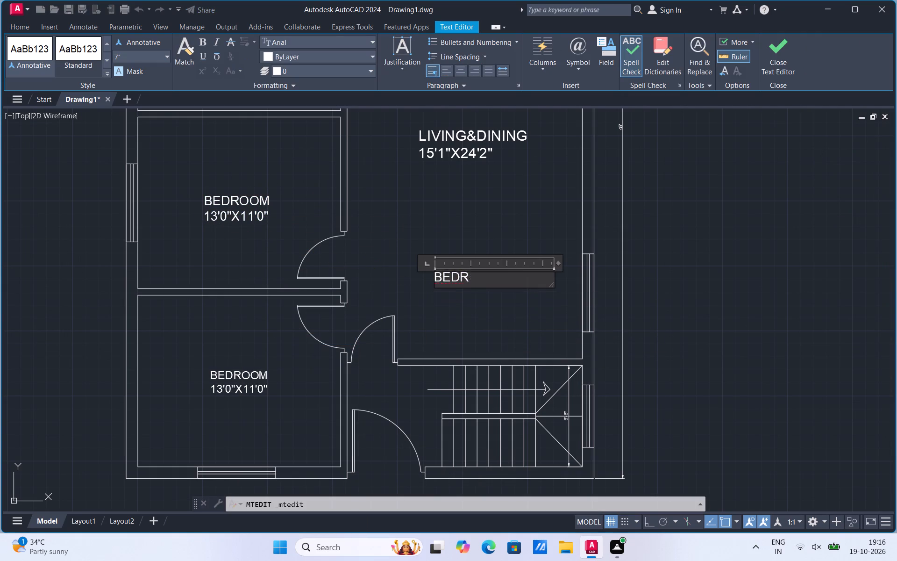
{"action": "type", "text": "UO"}
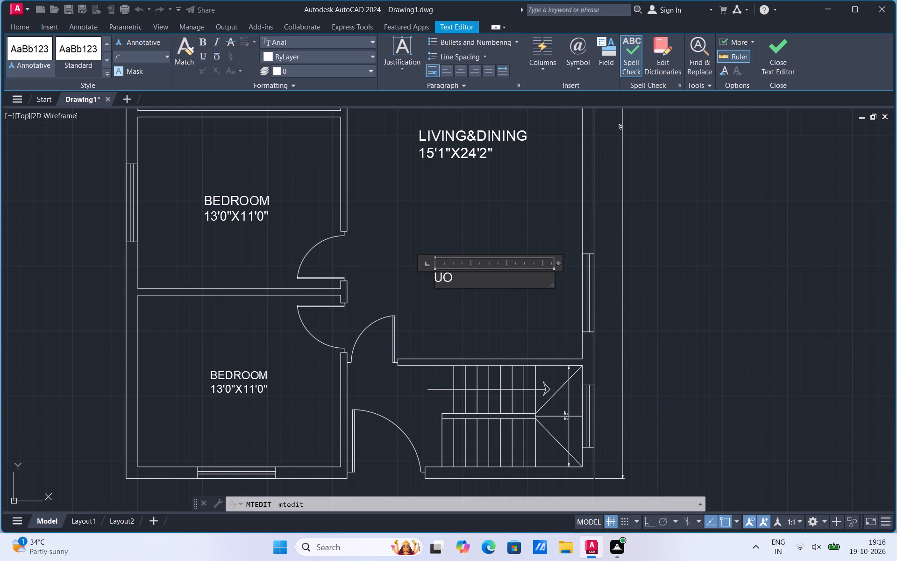
{"action": "key", "text": "BackSpace"}
{"action": "key", "text": "p"}
{"action": "left_click", "coordinate": [480, 311]}
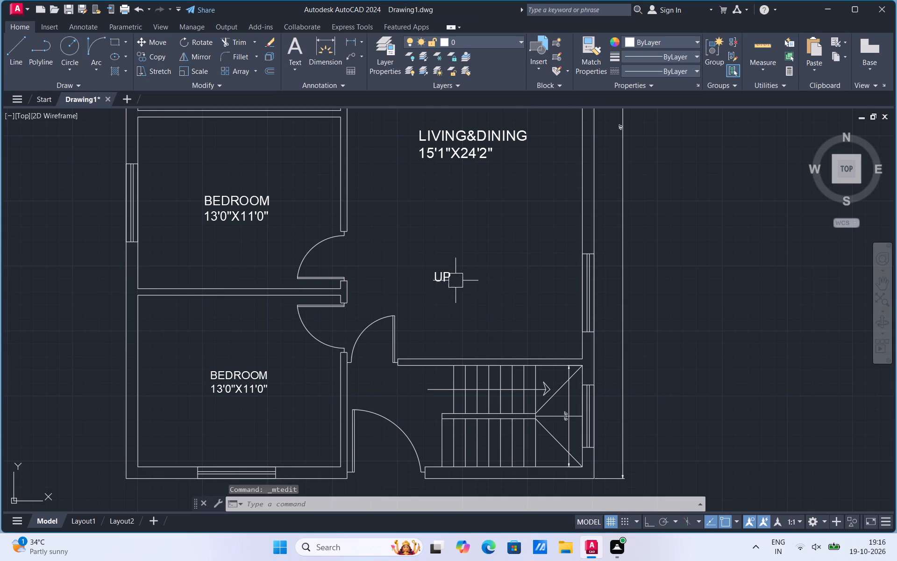
Scale the UP label down freehand from a base point beside the text.
{"action": "scroll", "coordinate": [445, 271], "scroll_direction": "up", "scroll_amount": 2}
{"action": "left_click", "coordinate": [443, 276]}
{"action": "right_click", "coordinate": [443, 276]}
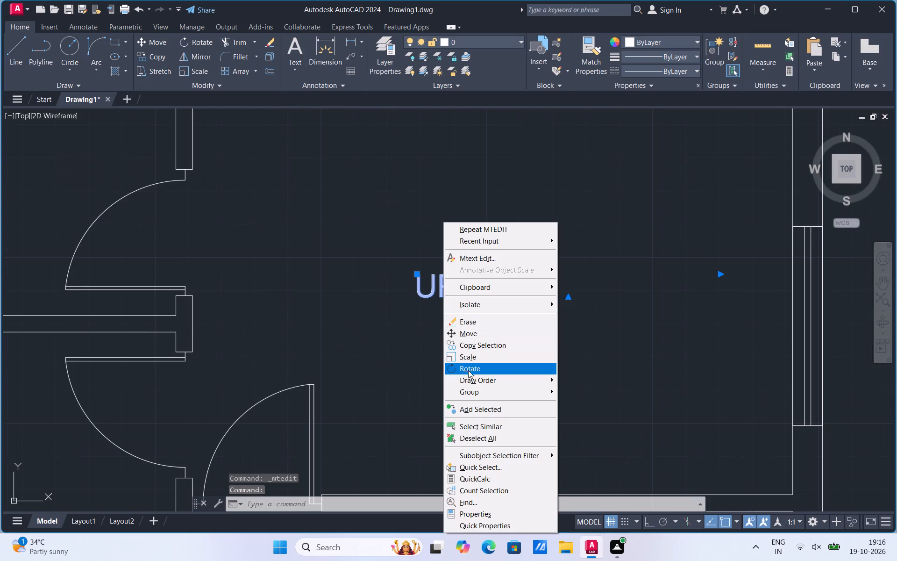
{"action": "left_click", "coordinate": [476, 361]}
{"action": "left_click", "coordinate": [453, 306]}
{"action": "left_click", "coordinate": [503, 336]}
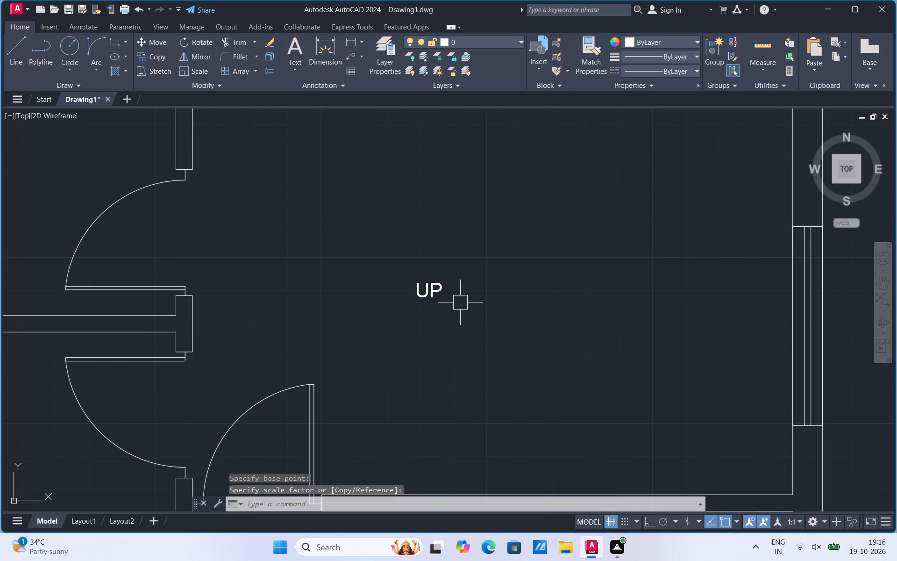
Move the UP label onto the starting endpoint of the stair's direction arrow.
{"action": "left_click", "coordinate": [434, 288]}
{"action": "right_click", "coordinate": [434, 288]}
{"action": "left_click", "coordinate": [465, 336]}
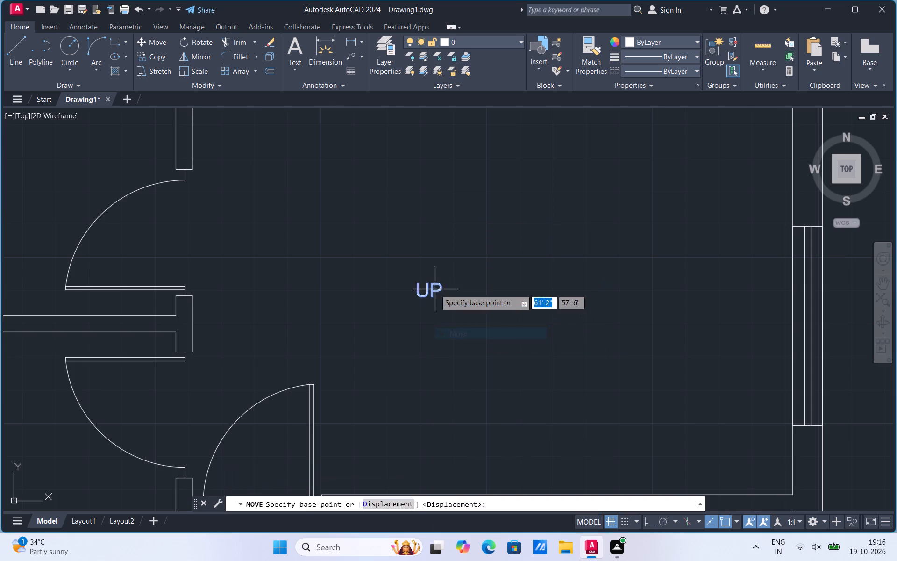
{"action": "left_click", "coordinate": [435, 289]}
{"action": "scroll", "coordinate": [486, 217], "scroll_direction": "down", "scroll_amount": 2}
{"action": "scroll", "coordinate": [478, 344], "scroll_direction": "up", "scroll_amount": 2}
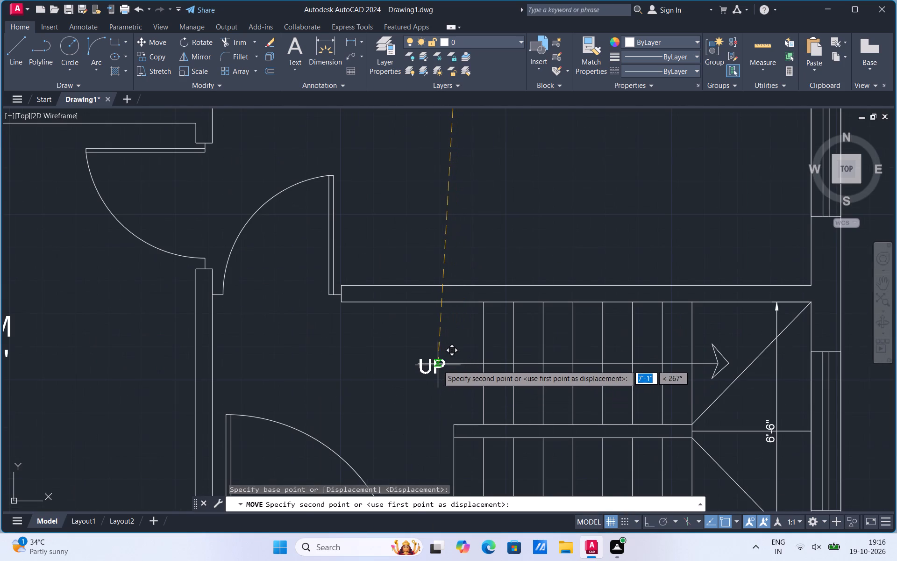
{"action": "left_click", "coordinate": [438, 363]}
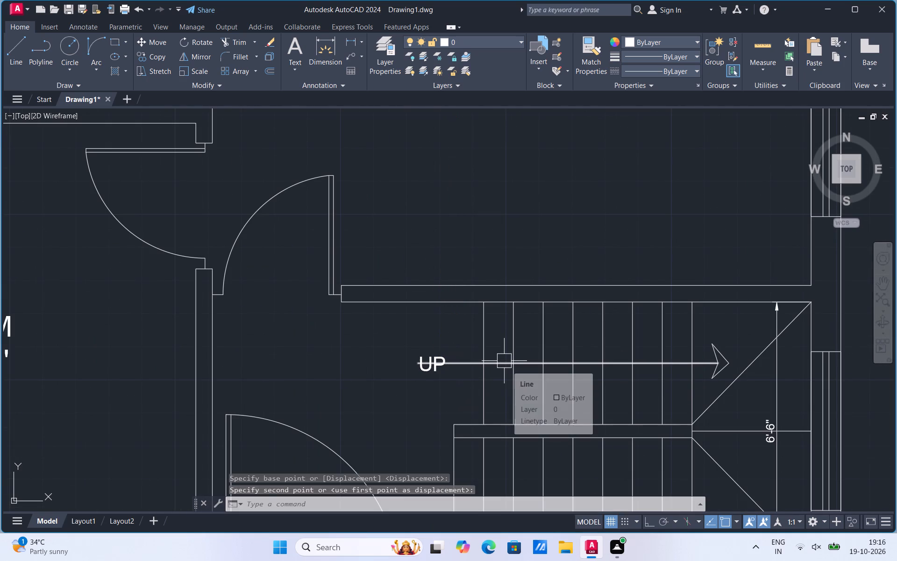
Draw a 7' by 5' rectangle in the empty space outside the plan, beside the top-left bedroom.
{"action": "scroll", "coordinate": [421, 372], "scroll_direction": "down", "scroll_amount": 2}
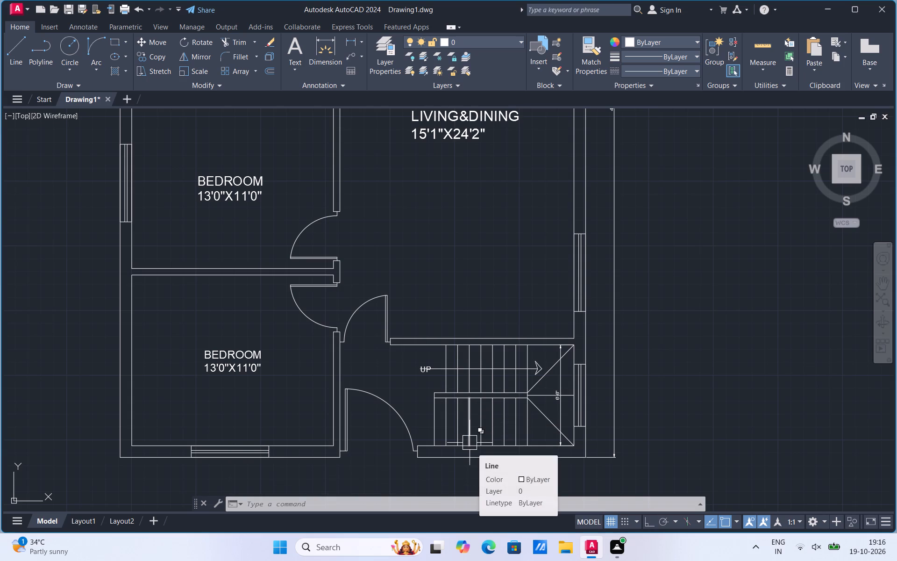
{"action": "scroll", "coordinate": [530, 413], "scroll_direction": "down", "scroll_amount": 3}
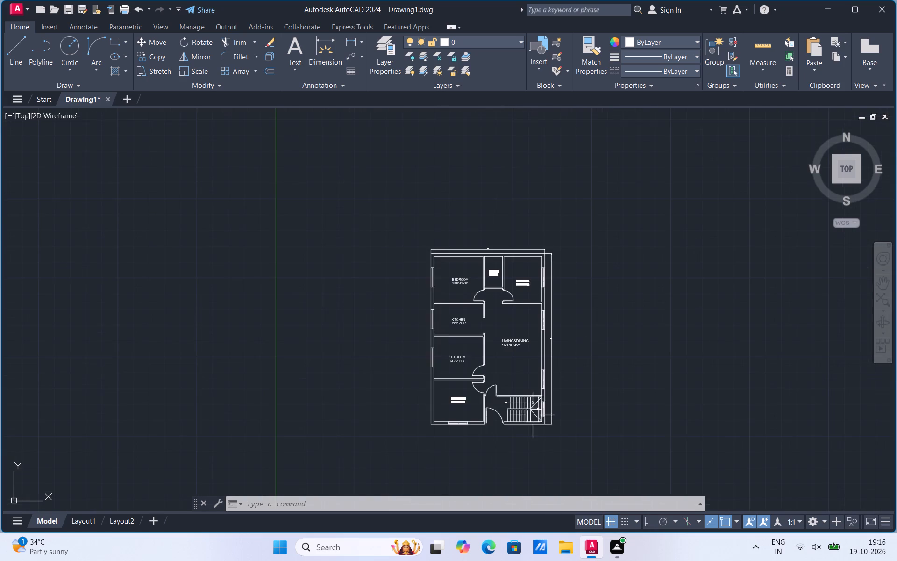
{"action": "scroll", "coordinate": [497, 254], "scroll_direction": "up", "scroll_amount": 2}
{"action": "scroll", "coordinate": [492, 294], "scroll_direction": "down", "scroll_amount": 2}
{"action": "scroll", "coordinate": [456, 181], "scroll_direction": "up", "scroll_amount": 1}
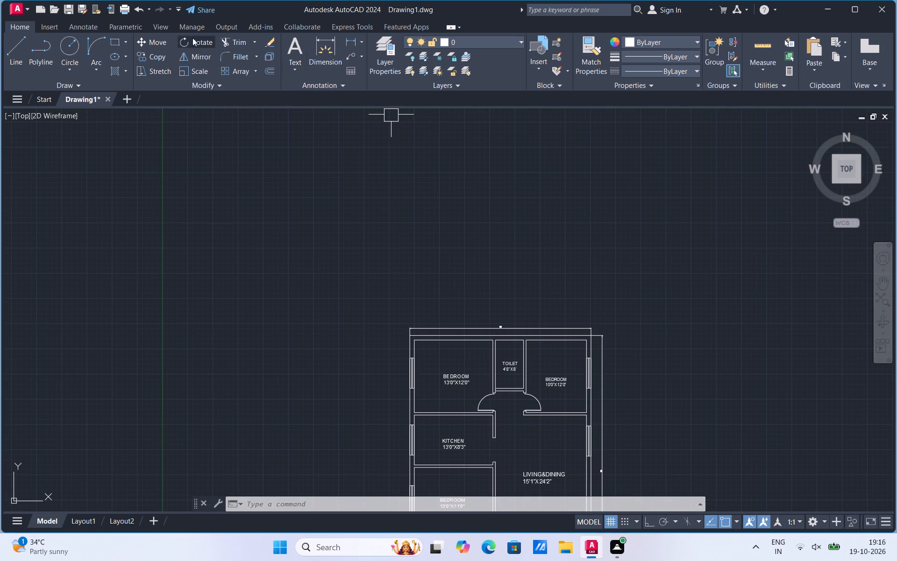
{"action": "left_click", "coordinate": [124, 43]}
{"action": "left_click", "coordinate": [118, 61]}
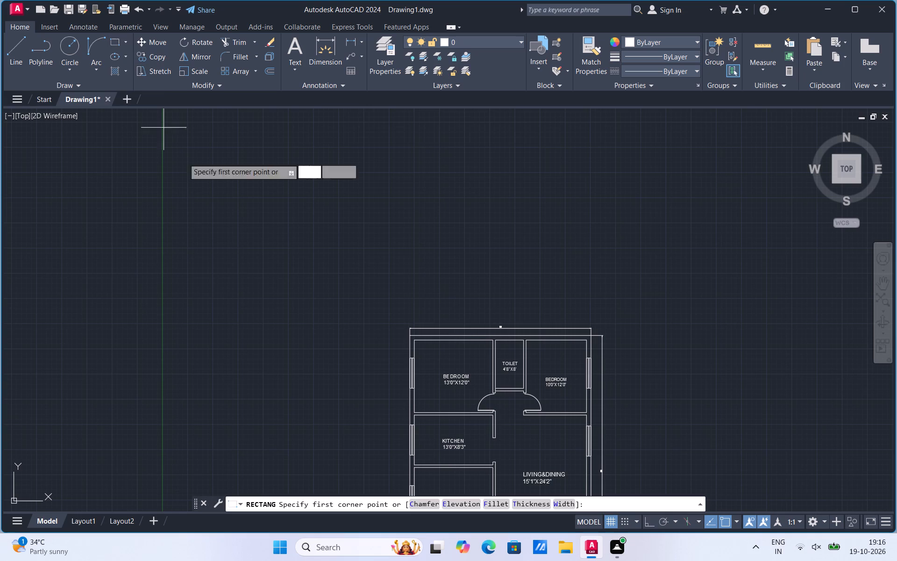
{"action": "scroll", "coordinate": [310, 413], "scroll_direction": "up", "scroll_amount": 2}
{"action": "left_click", "coordinate": [310, 413]}
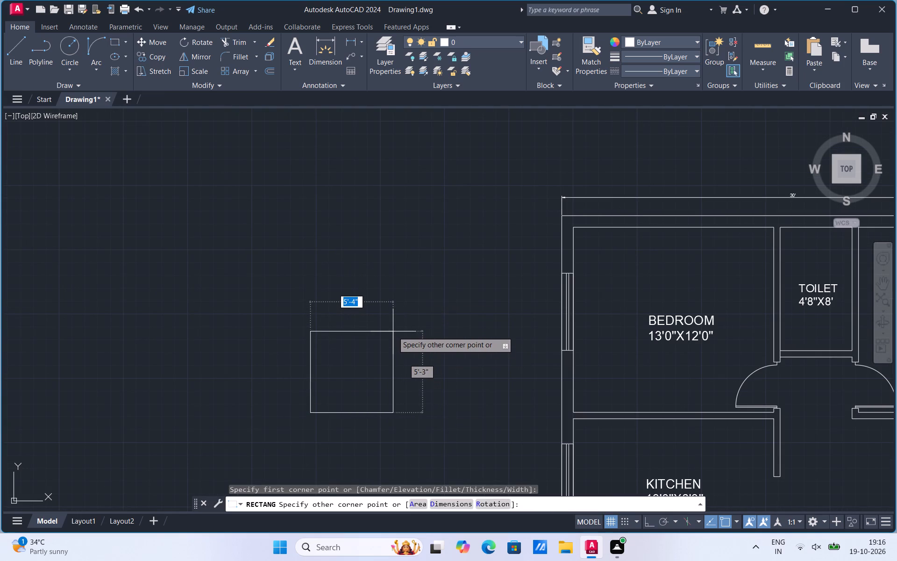
{"action": "type", "text": "7'"}
{"action": "key", "text": "comma"}
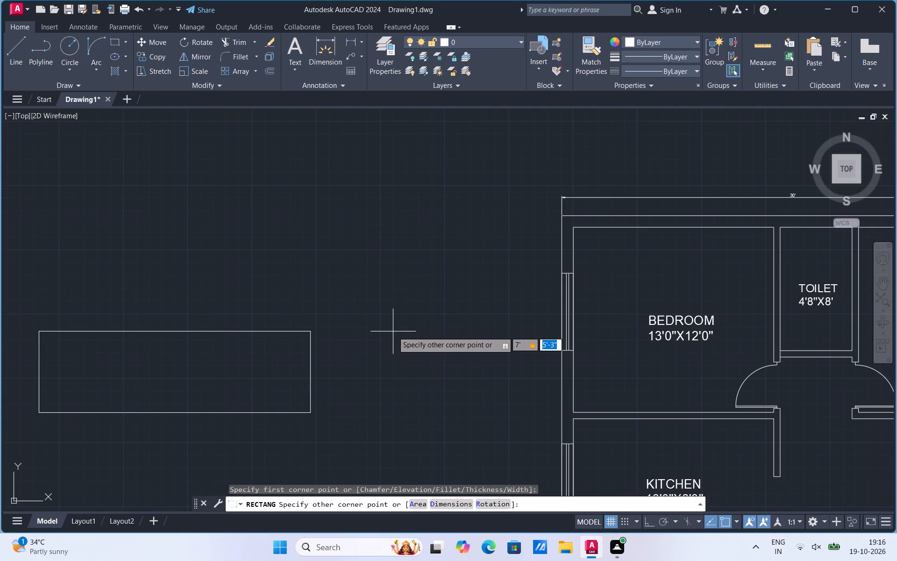
{"action": "type", "text": "5'"}
{"action": "key", "text": "Return"}
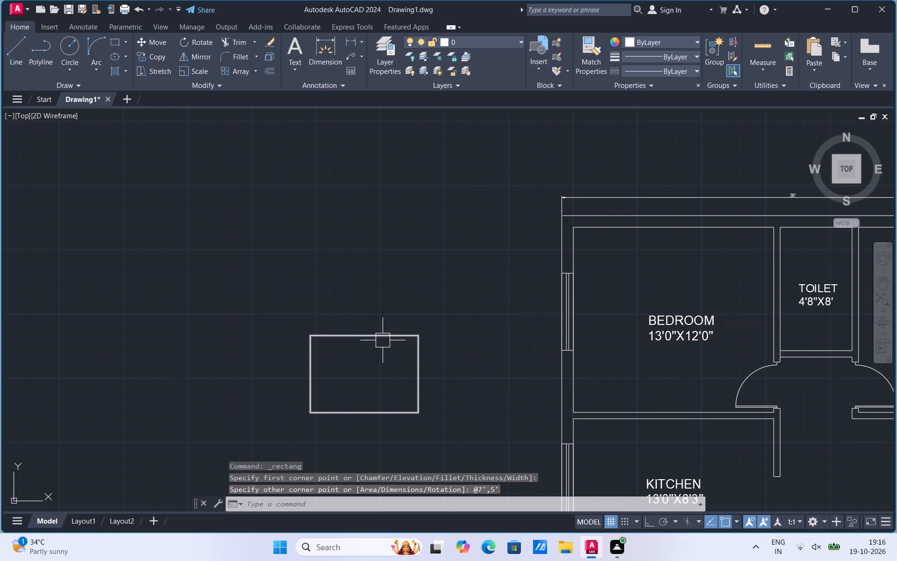
Rotate the 7' by 5' rectangle 270° about its lower-right corner to stand it upright.
{"action": "left_click", "coordinate": [384, 334]}
{"action": "right_click", "coordinate": [384, 334]}
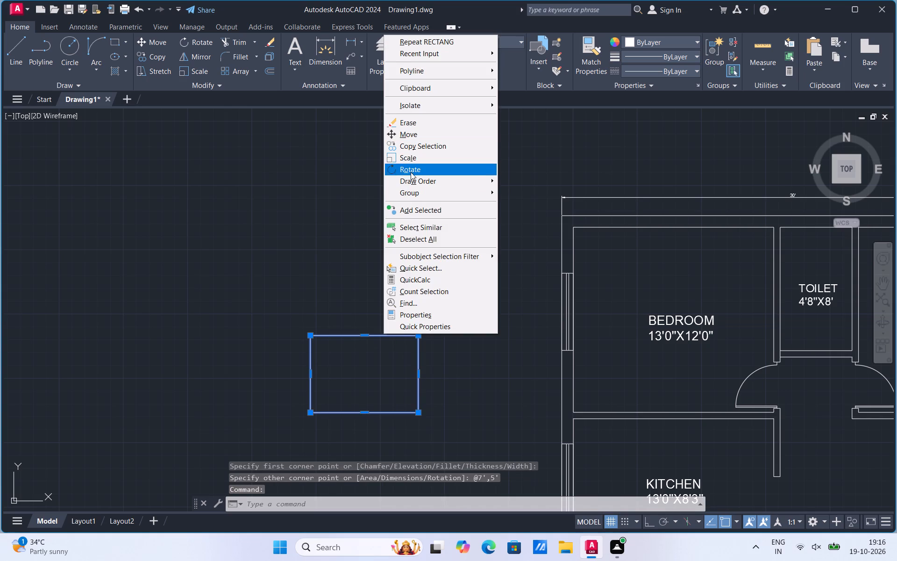
{"action": "left_click", "coordinate": [411, 177]}
{"action": "left_click", "coordinate": [421, 170]}
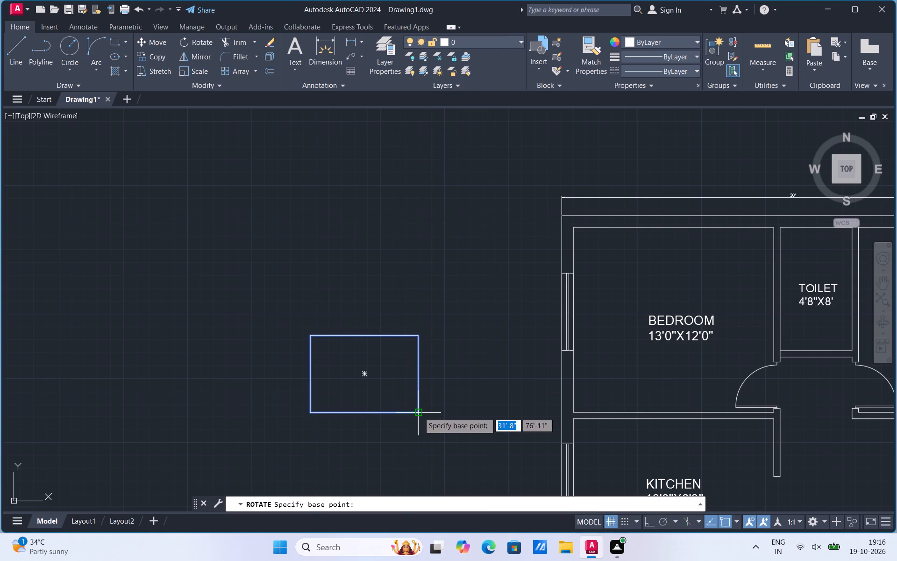
{"action": "left_click", "coordinate": [419, 412]}
{"action": "left_click", "coordinate": [422, 444]}
{"action": "left_click", "coordinate": [434, 416]}
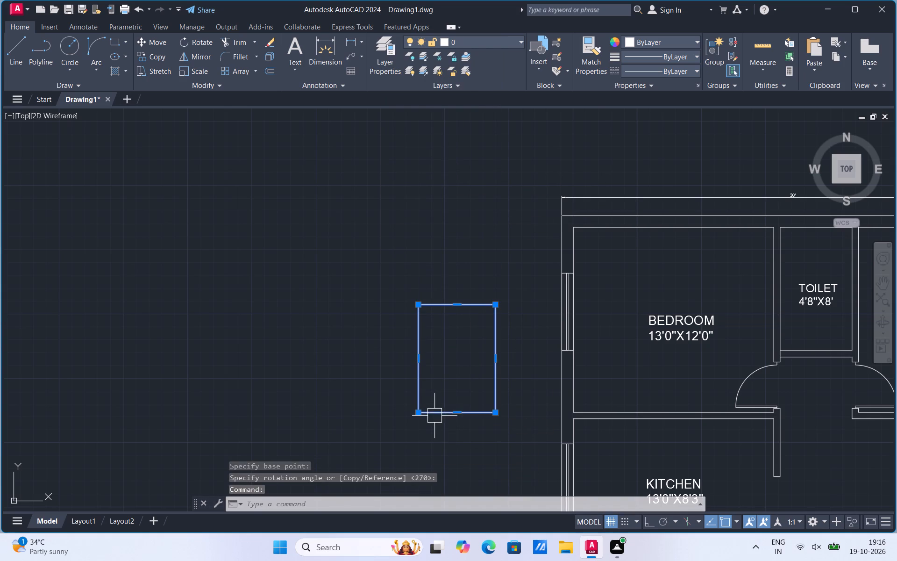
Move the upright rectangle freehand farther away from the plan's outer wall.
{"action": "right_click", "coordinate": [451, 380]}
{"action": "left_click", "coordinate": [492, 179]}
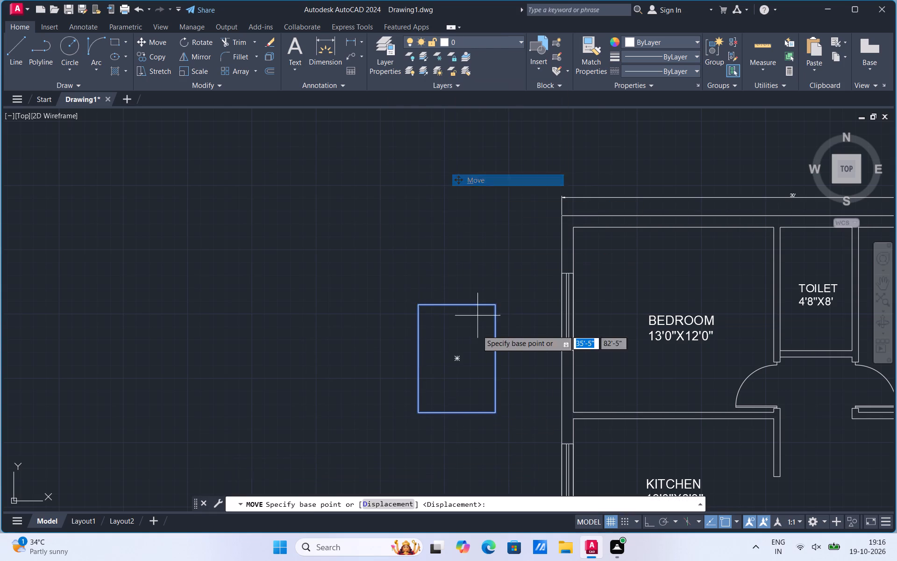
{"action": "left_click", "coordinate": [477, 340]}
{"action": "left_click", "coordinate": [383, 327]}
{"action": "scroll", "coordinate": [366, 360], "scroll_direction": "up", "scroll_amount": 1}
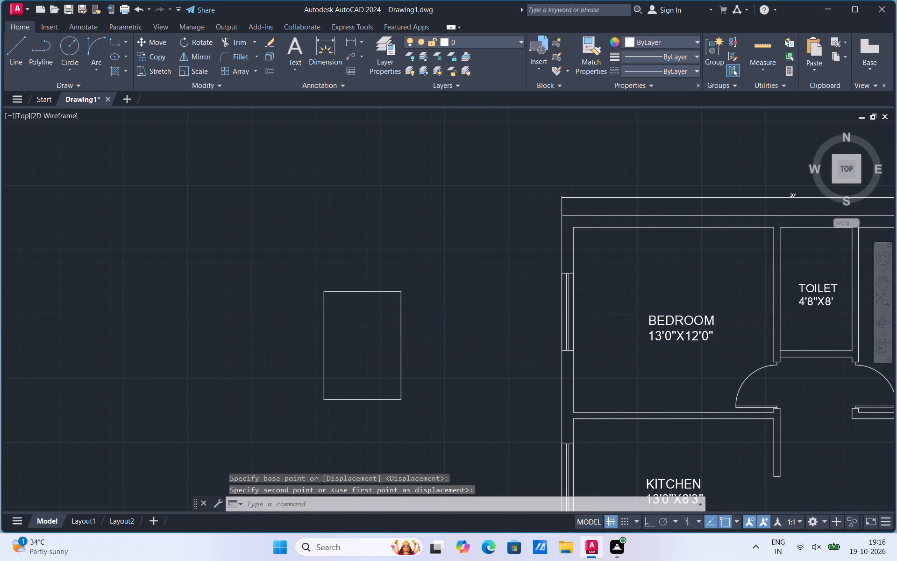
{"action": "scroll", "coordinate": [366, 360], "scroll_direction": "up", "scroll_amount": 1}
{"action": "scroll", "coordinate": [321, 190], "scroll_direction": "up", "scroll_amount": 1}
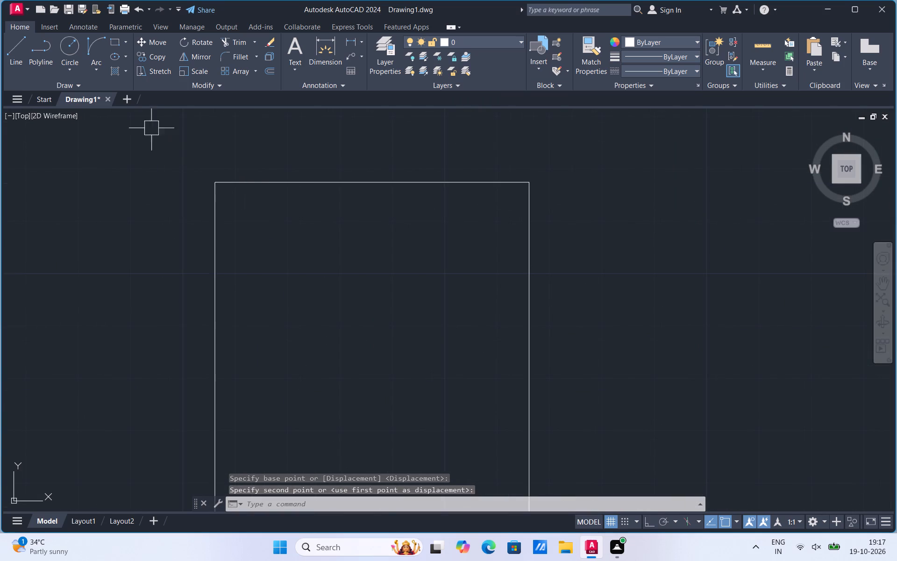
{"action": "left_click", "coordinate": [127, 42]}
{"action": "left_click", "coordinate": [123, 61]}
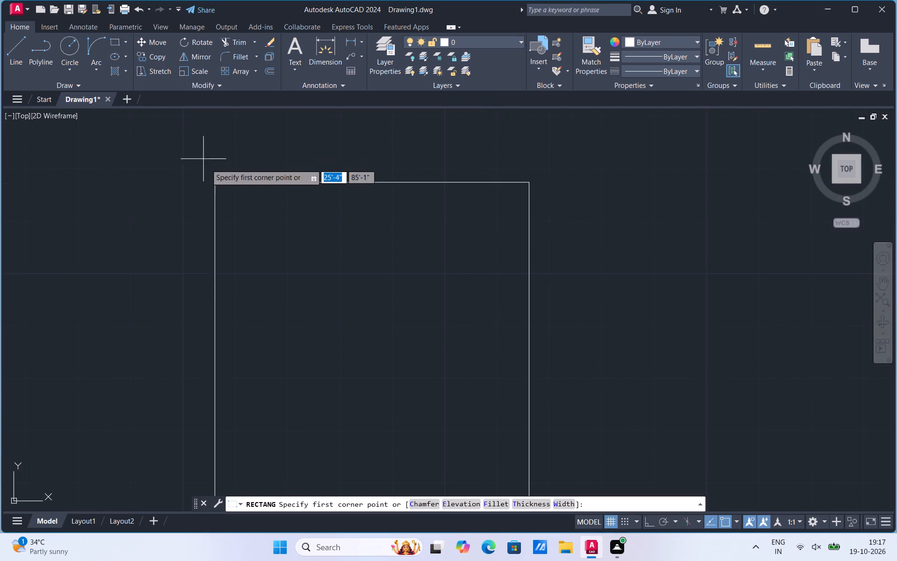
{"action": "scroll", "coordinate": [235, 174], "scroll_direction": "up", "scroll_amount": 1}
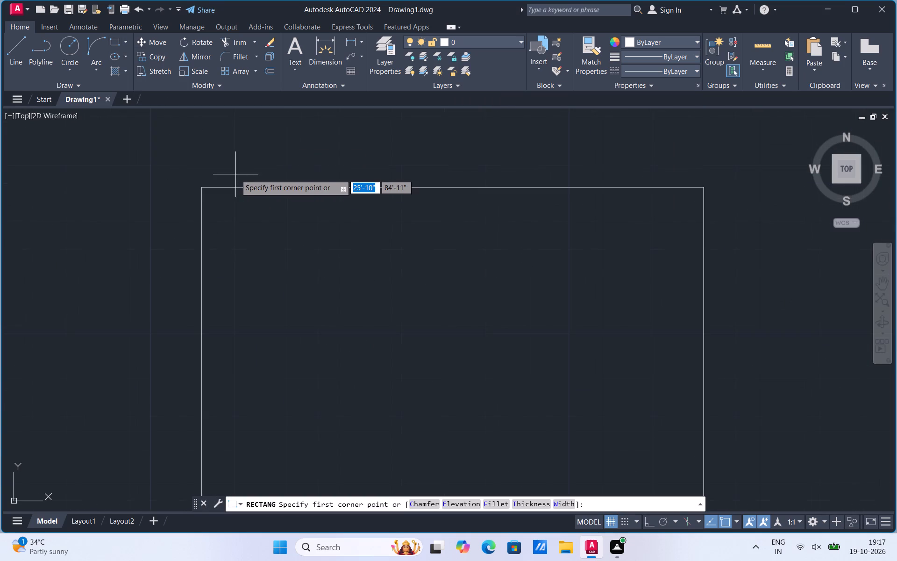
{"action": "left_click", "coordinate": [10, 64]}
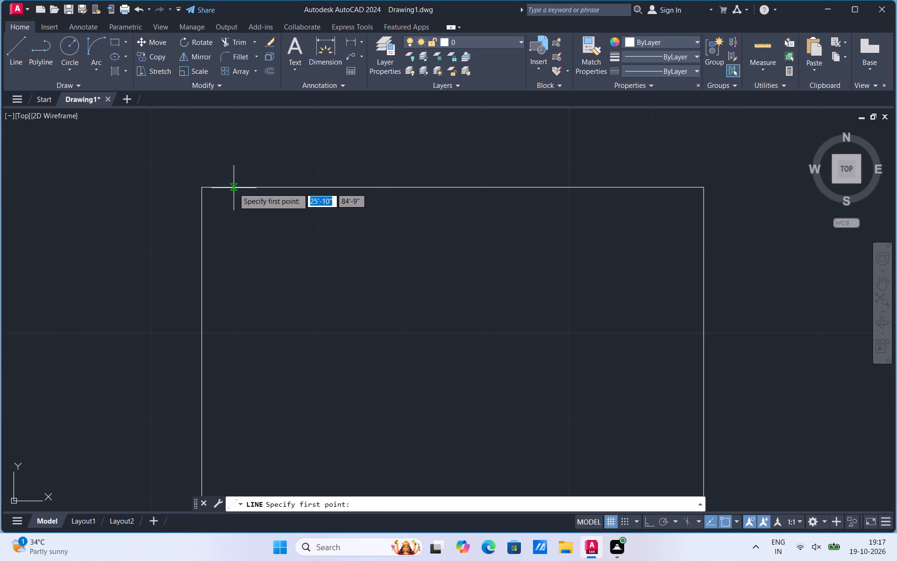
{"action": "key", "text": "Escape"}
Explode the upright rectangle into separate lines.
{"action": "left_click", "coordinate": [247, 191]}
{"action": "type", "text": "EX"}
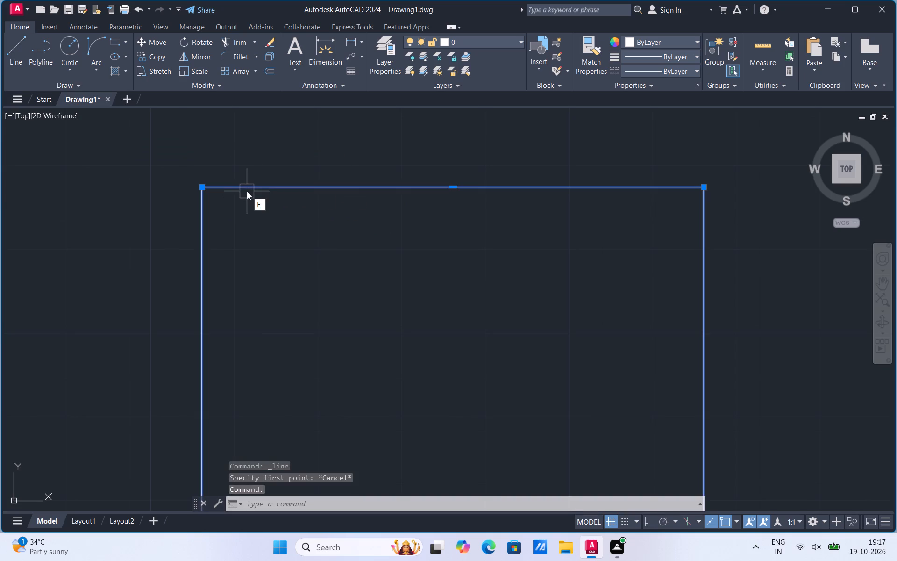
{"action": "left_click", "coordinate": [286, 228]}
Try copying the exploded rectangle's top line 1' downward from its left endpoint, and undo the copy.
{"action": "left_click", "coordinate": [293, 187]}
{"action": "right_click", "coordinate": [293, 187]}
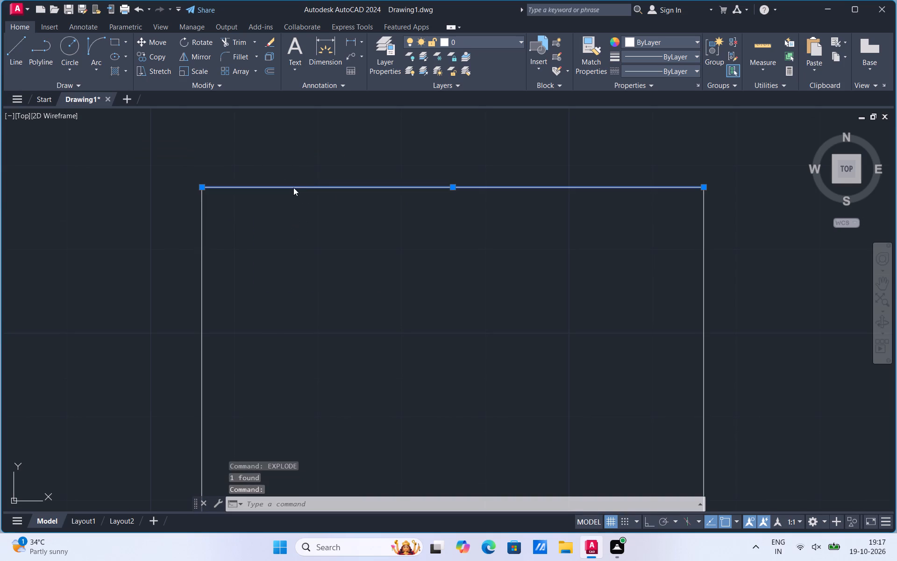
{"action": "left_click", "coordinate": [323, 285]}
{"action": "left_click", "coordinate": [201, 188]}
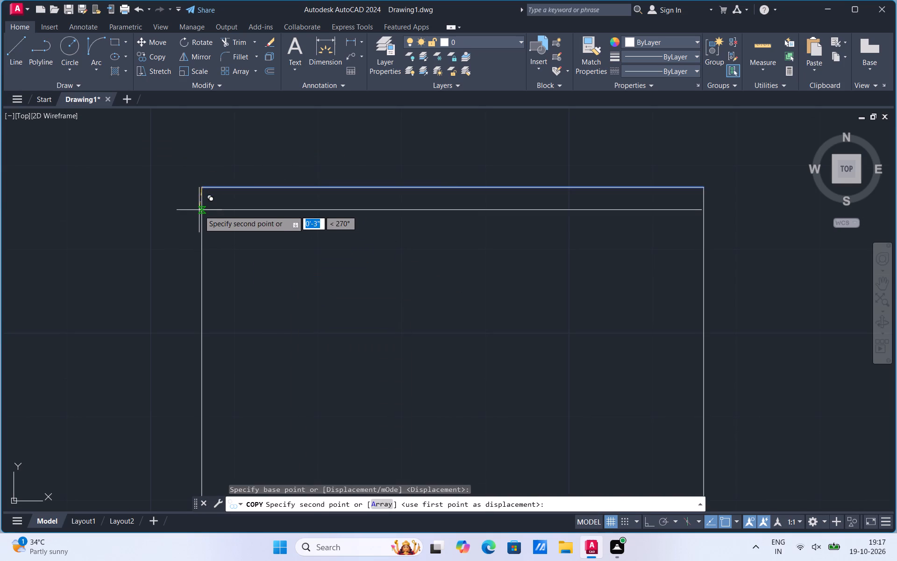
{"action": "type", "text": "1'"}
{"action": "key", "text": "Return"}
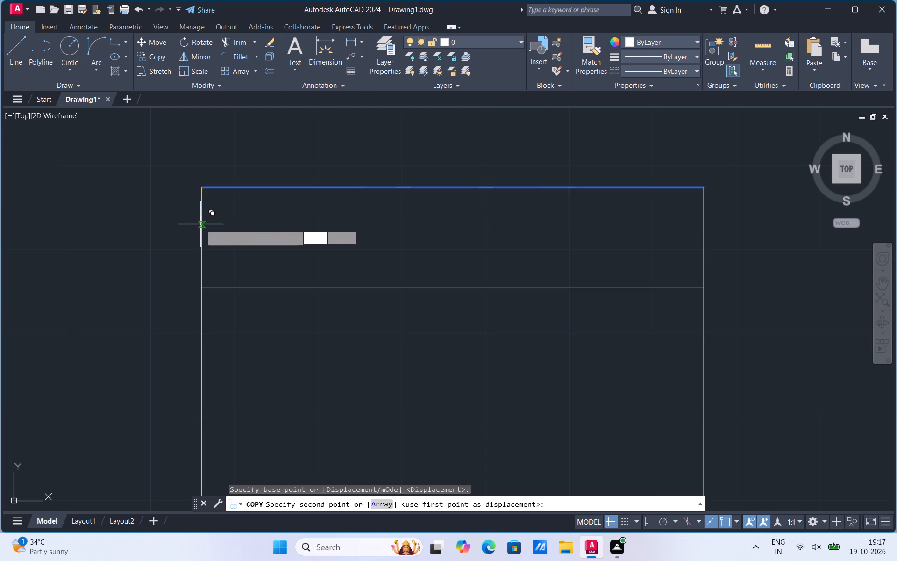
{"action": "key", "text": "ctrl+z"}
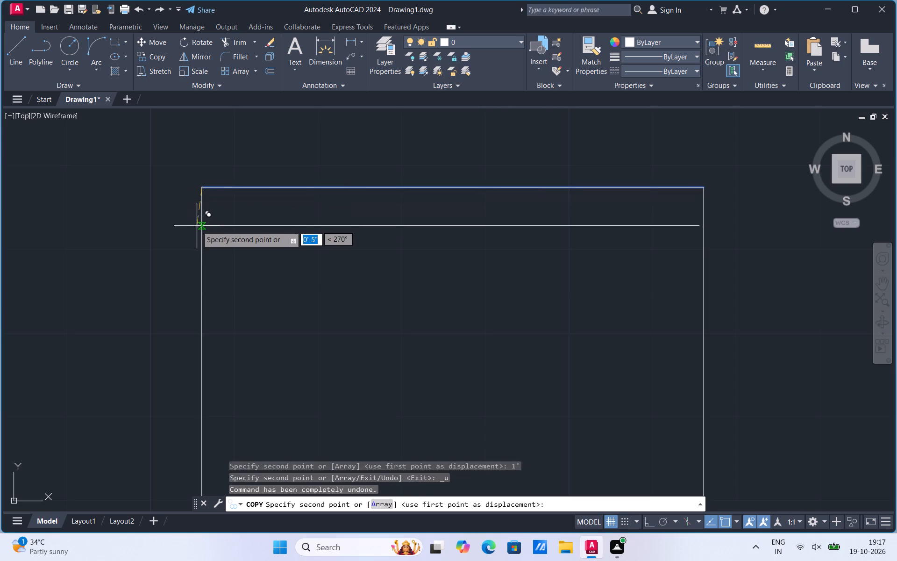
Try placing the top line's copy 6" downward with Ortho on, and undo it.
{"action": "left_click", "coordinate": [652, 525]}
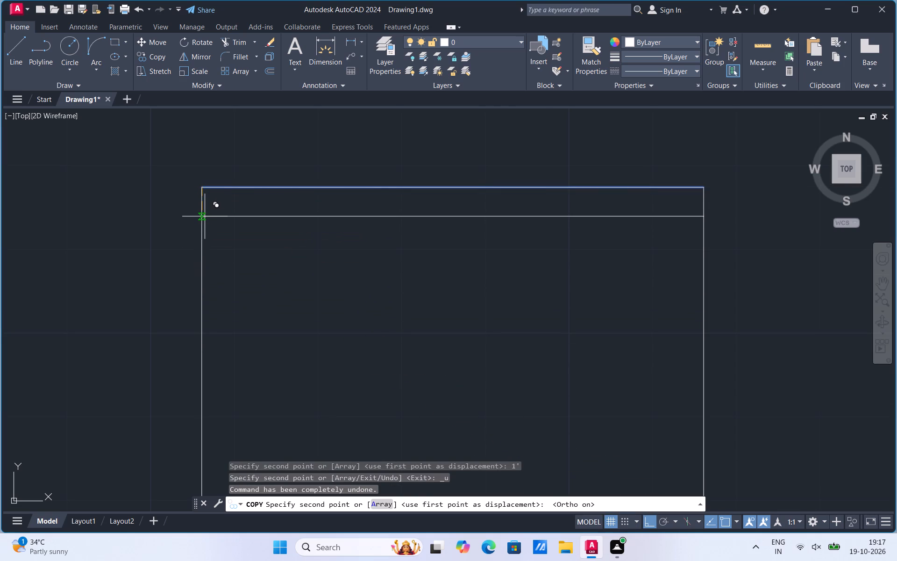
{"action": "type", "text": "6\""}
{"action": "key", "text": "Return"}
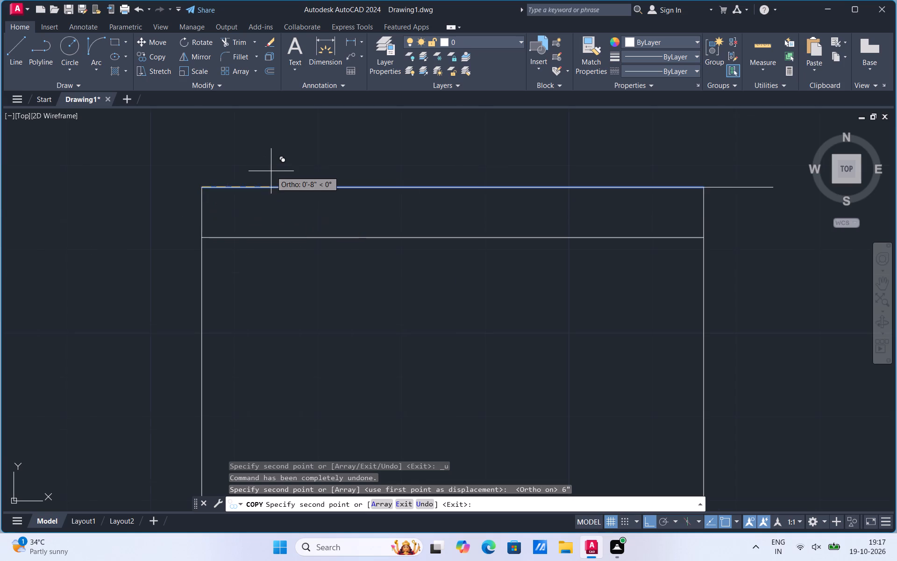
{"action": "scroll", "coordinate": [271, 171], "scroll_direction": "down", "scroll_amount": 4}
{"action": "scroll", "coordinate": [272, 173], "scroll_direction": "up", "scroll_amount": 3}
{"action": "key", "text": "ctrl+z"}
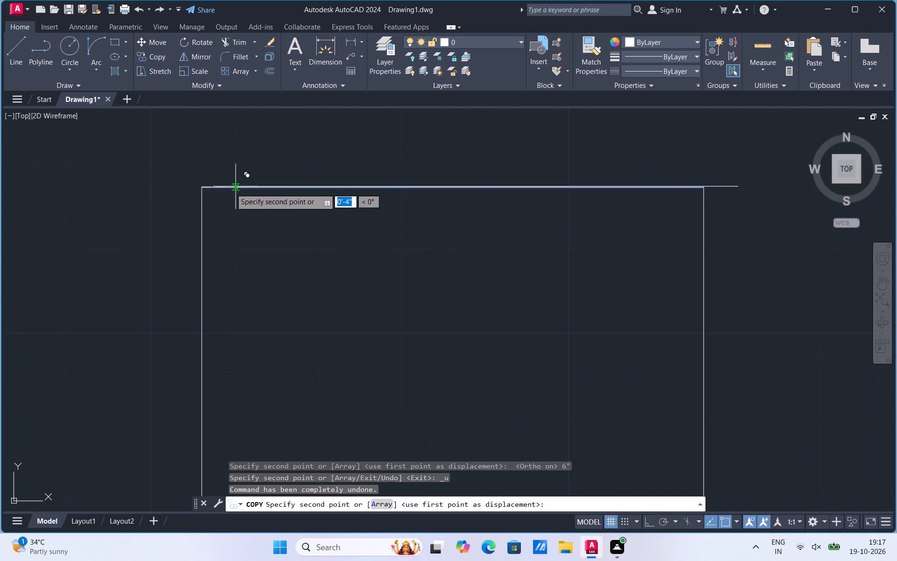
With Ortho on, place a copy of the rectangle's top line 2" below it.
{"action": "left_click", "coordinate": [650, 520]}
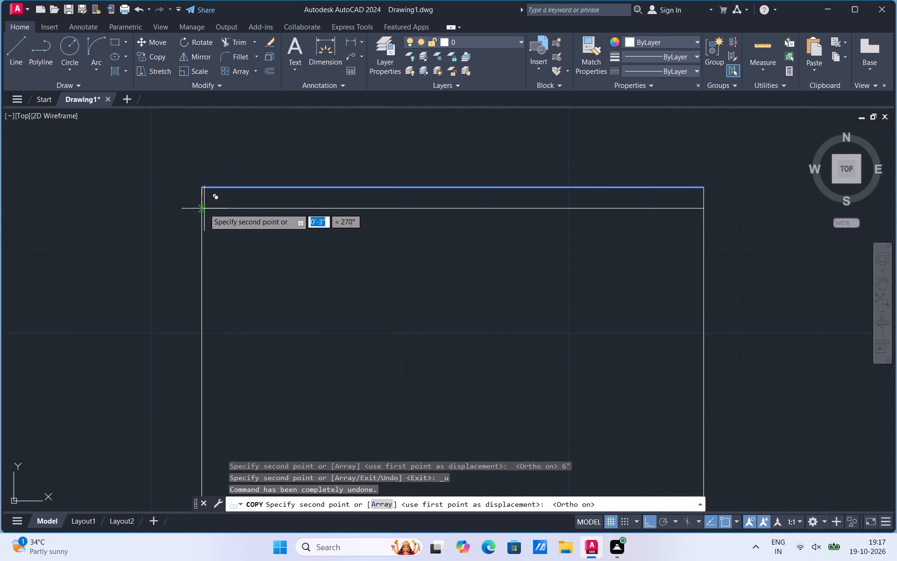
{"action": "type", "text": "2\""}
{"action": "key", "text": "Return"}
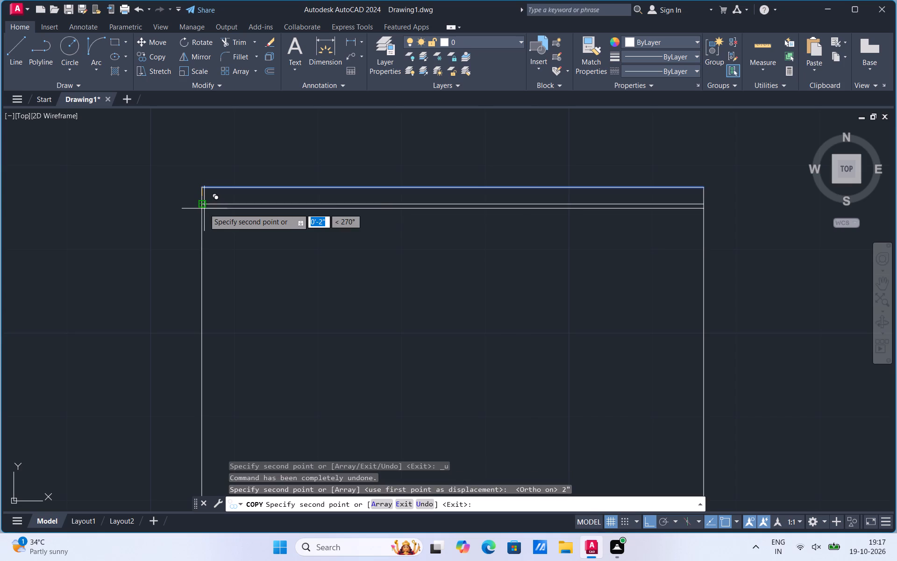
{"action": "key", "text": "Escape"}
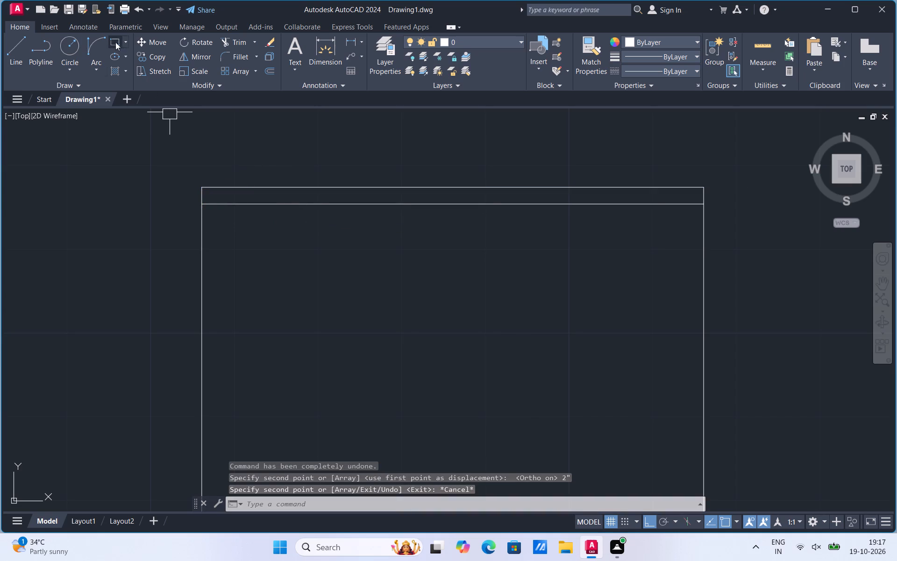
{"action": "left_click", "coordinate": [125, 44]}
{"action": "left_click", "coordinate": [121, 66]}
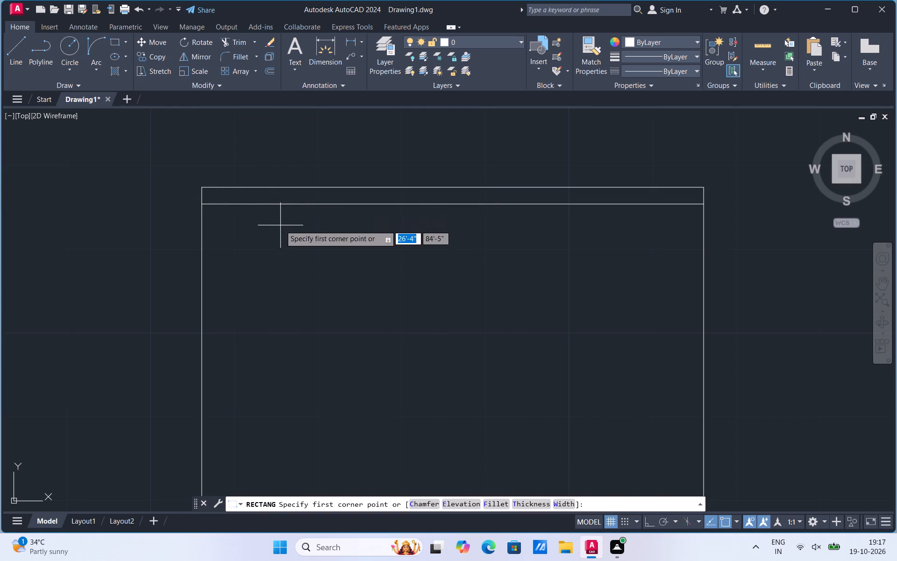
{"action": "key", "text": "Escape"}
Copy the rectangle's inner line 1'6" downward from its left endpoint.
{"action": "left_click", "coordinate": [276, 203]}
{"action": "right_click", "coordinate": [276, 203]}
{"action": "left_click", "coordinate": [302, 302]}
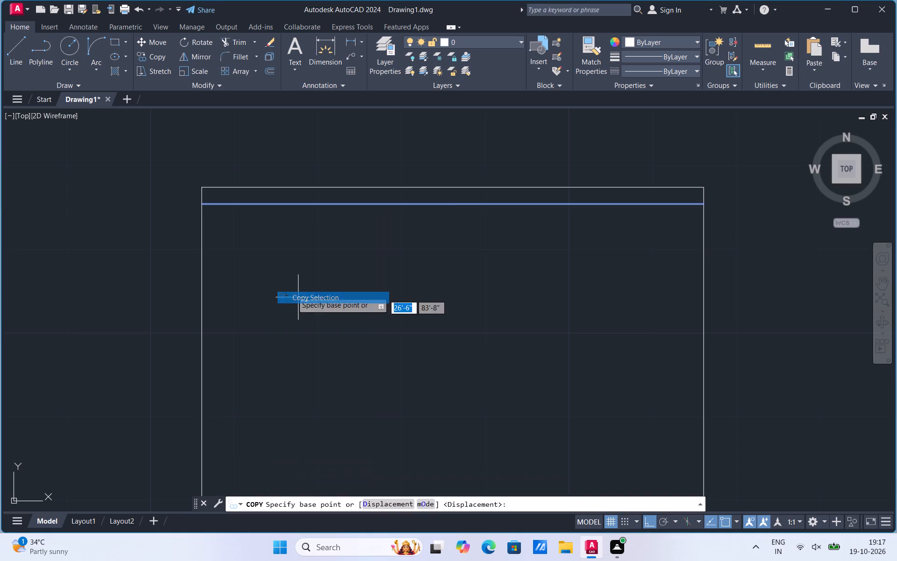
{"action": "left_click", "coordinate": [199, 205]}
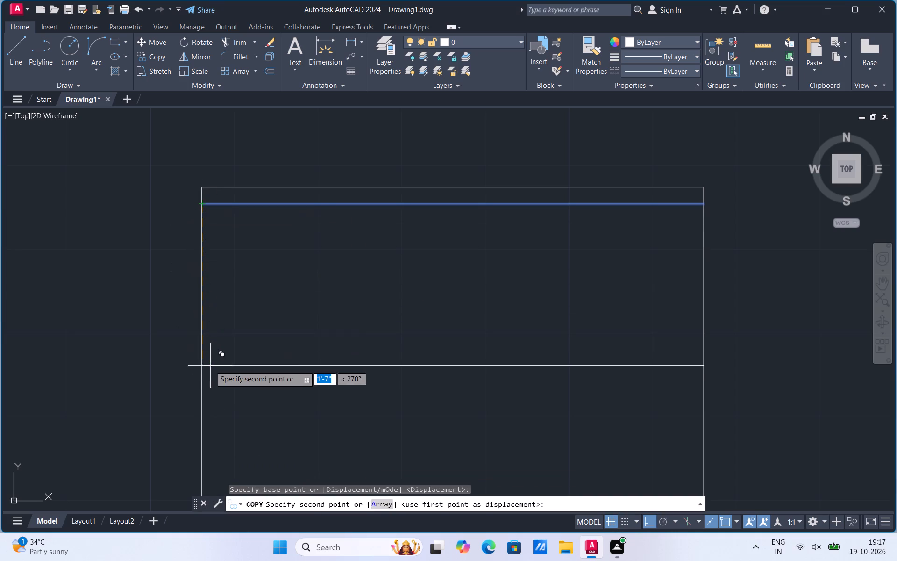
{"action": "scroll", "coordinate": [206, 302], "scroll_direction": "down", "scroll_amount": 4}
{"action": "scroll", "coordinate": [204, 327], "scroll_direction": "up", "scroll_amount": 1}
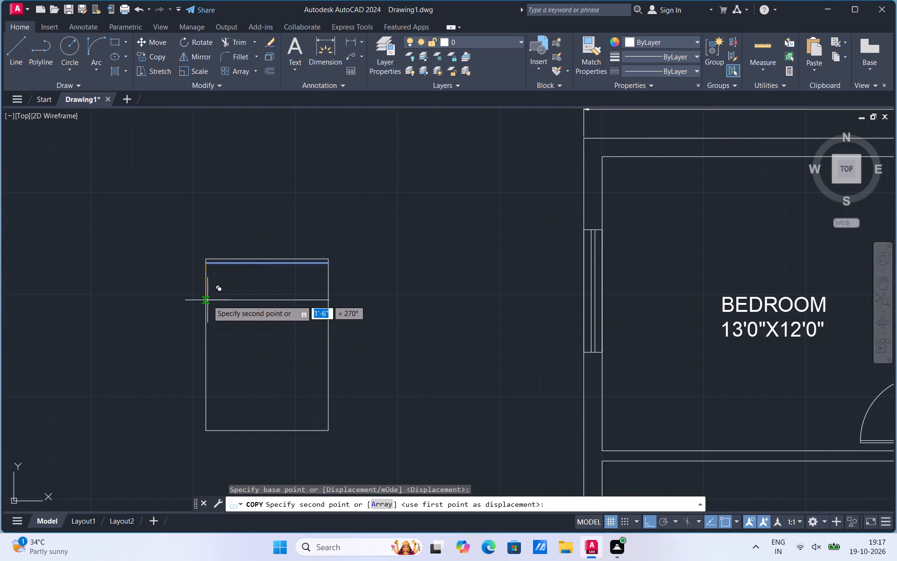
{"action": "type", "text": "1'6\""}
{"action": "key", "text": "Return"}
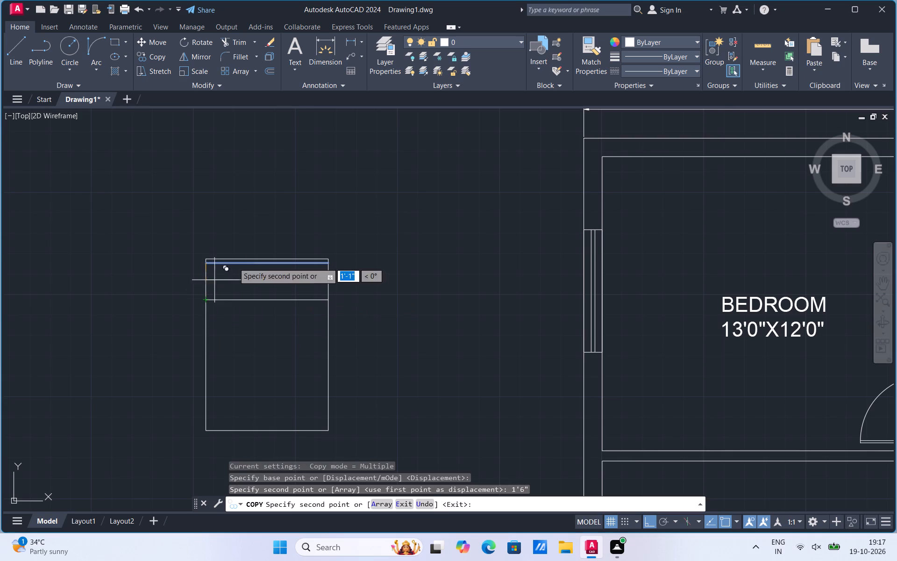
{"action": "key", "text": "Escape"}
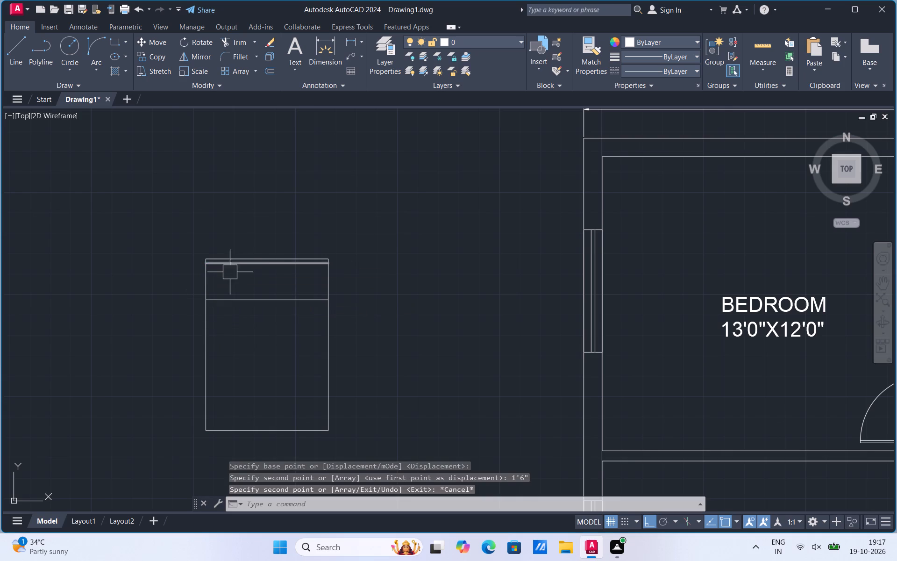
Draw a vertical line from the midpoint of the bed's upper inner line down to the lower inner line.
{"action": "scroll", "coordinate": [229, 272], "scroll_direction": "up", "scroll_amount": 2}
{"action": "scroll", "coordinate": [258, 318], "scroll_direction": "down", "scroll_amount": 1}
{"action": "scroll", "coordinate": [252, 289], "scroll_direction": "up", "scroll_amount": 2}
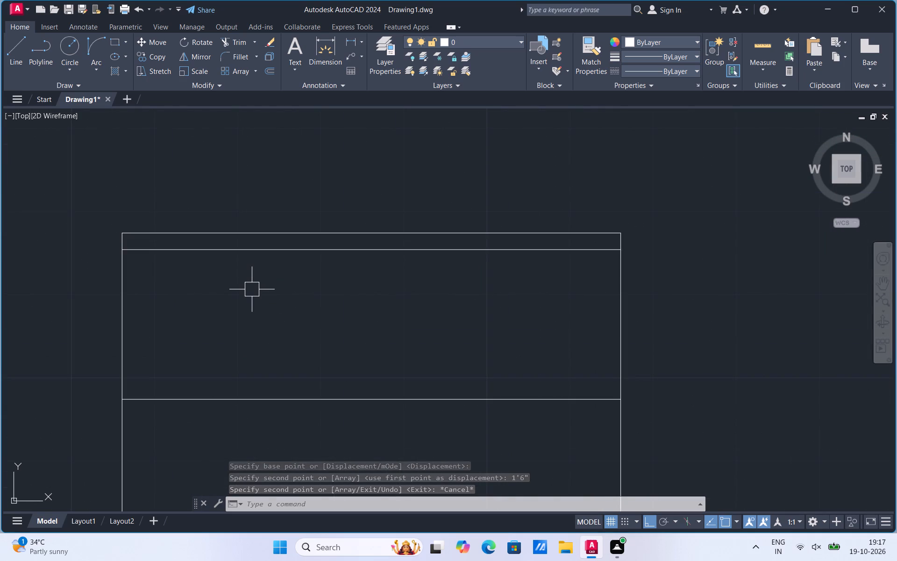
{"action": "left_click", "coordinate": [19, 62]}
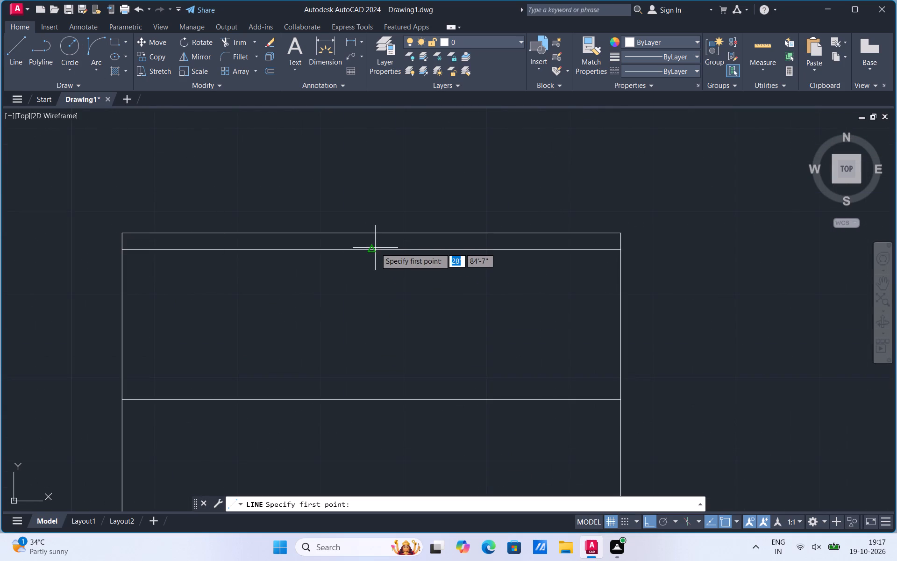
{"action": "left_click", "coordinate": [374, 250]}
{"action": "left_click", "coordinate": [372, 401]}
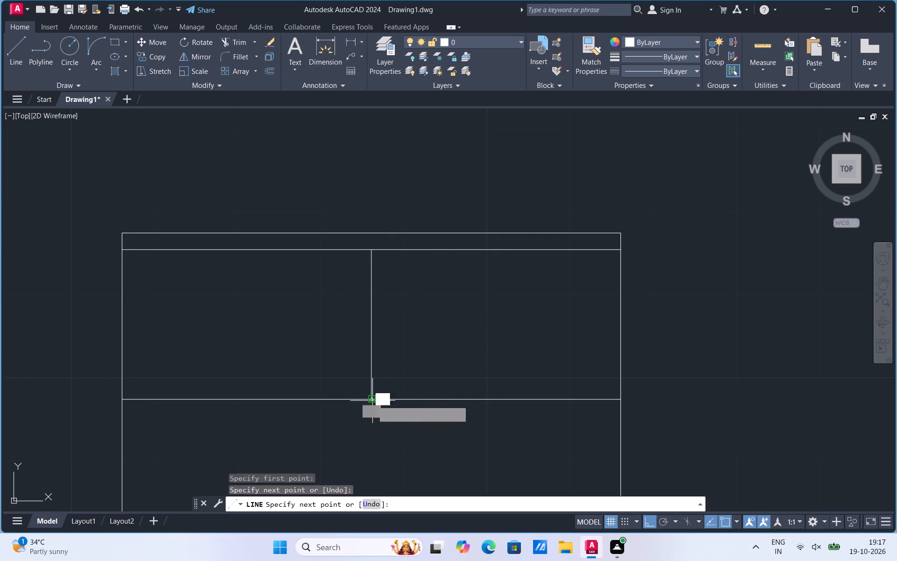
{"action": "key", "text": "Escape"}
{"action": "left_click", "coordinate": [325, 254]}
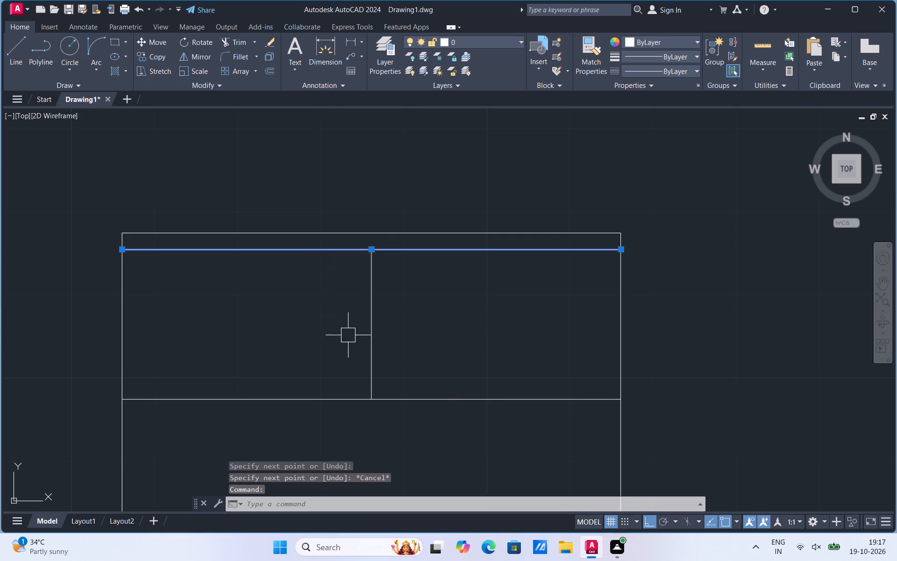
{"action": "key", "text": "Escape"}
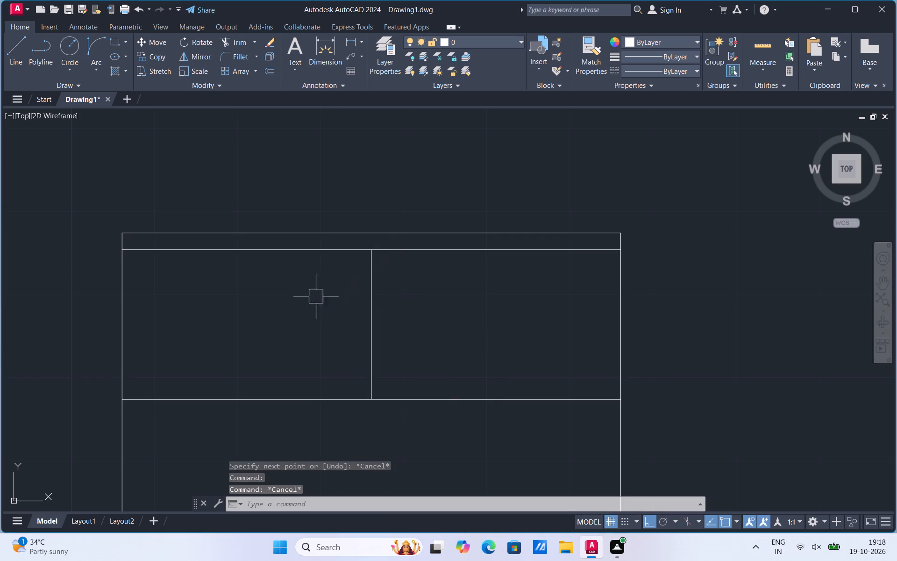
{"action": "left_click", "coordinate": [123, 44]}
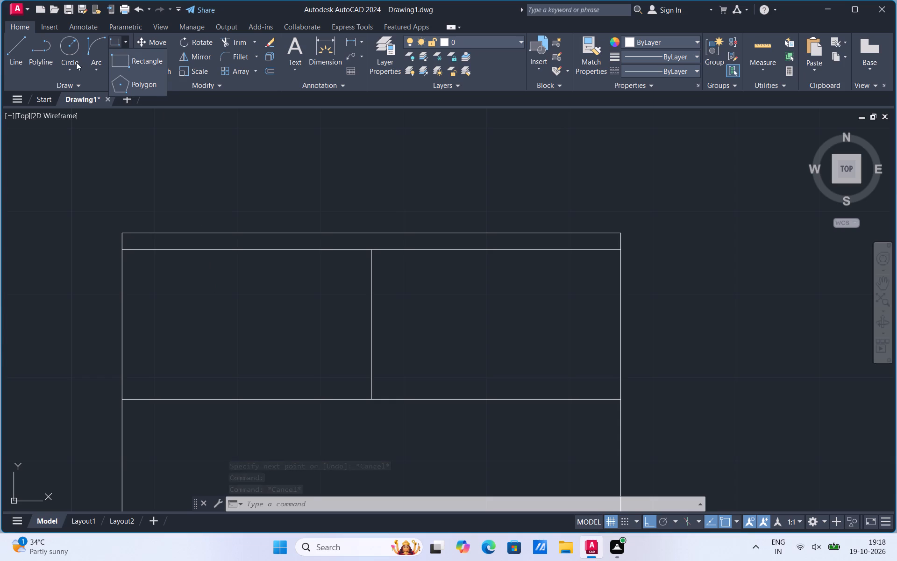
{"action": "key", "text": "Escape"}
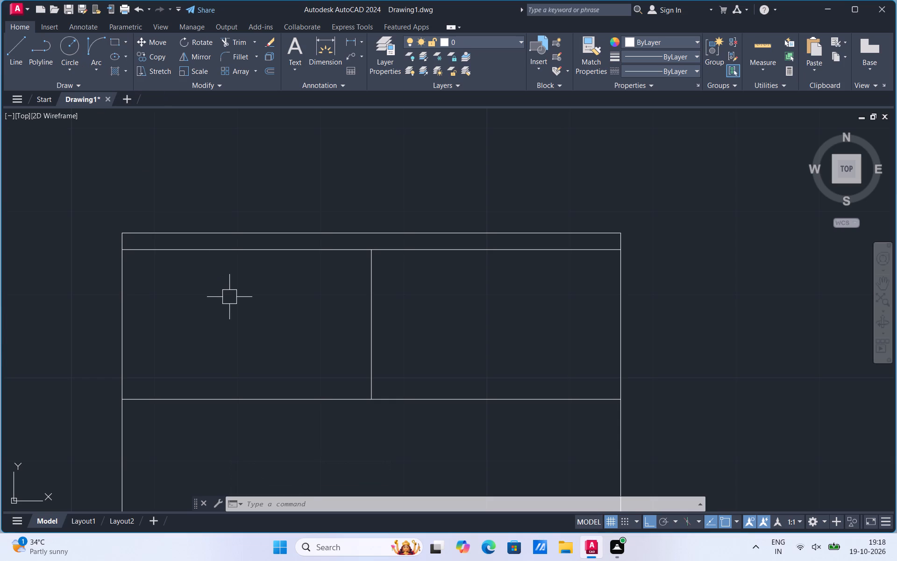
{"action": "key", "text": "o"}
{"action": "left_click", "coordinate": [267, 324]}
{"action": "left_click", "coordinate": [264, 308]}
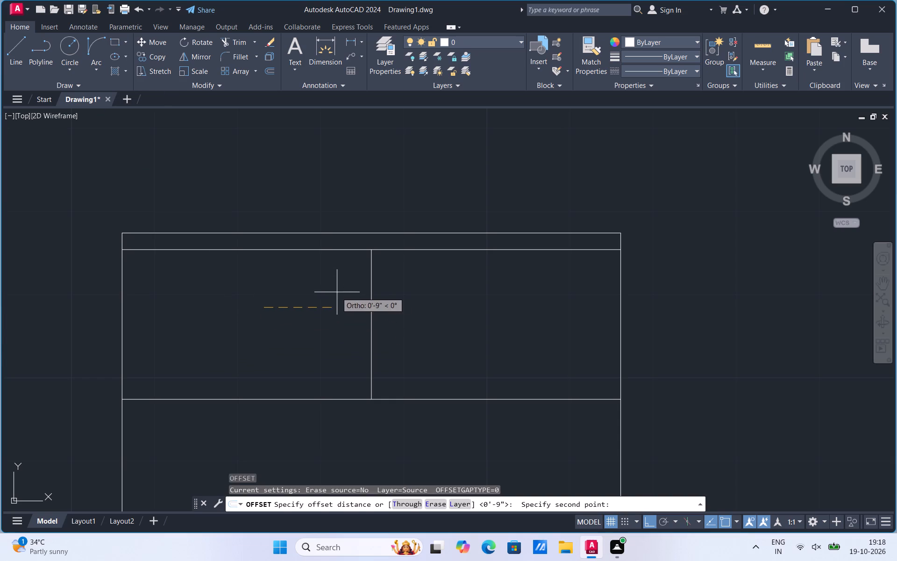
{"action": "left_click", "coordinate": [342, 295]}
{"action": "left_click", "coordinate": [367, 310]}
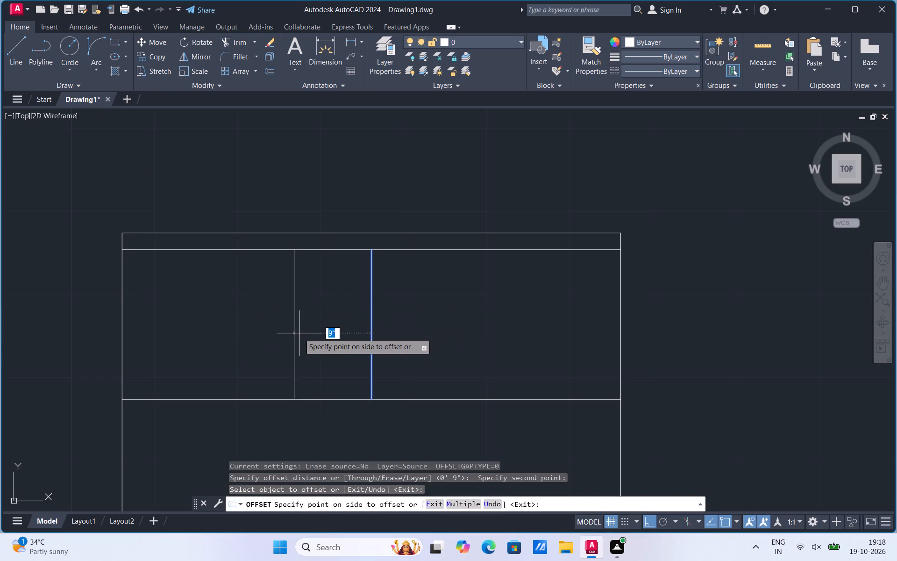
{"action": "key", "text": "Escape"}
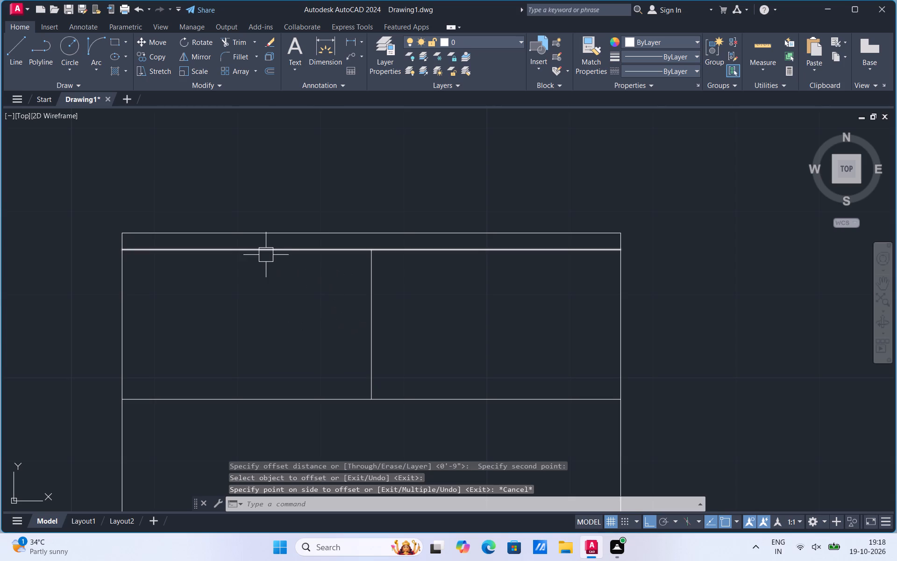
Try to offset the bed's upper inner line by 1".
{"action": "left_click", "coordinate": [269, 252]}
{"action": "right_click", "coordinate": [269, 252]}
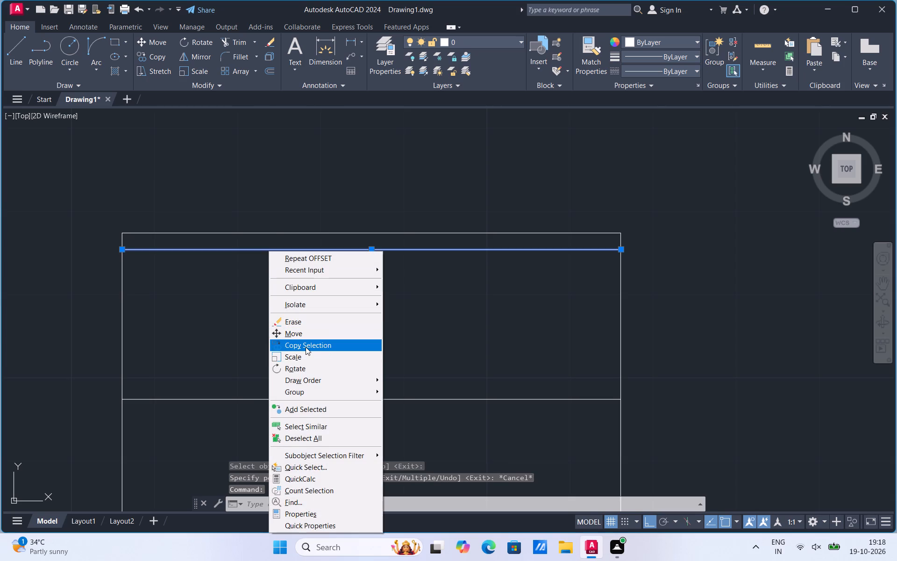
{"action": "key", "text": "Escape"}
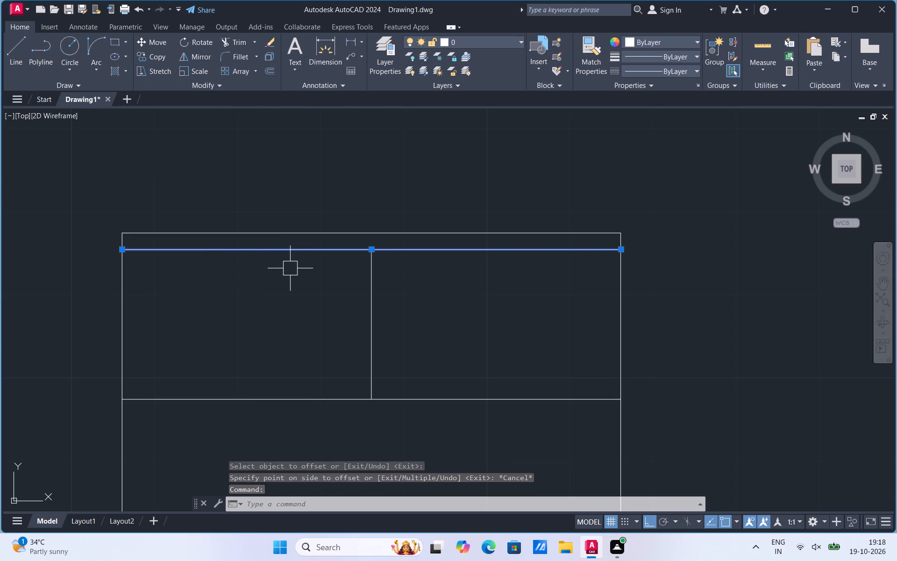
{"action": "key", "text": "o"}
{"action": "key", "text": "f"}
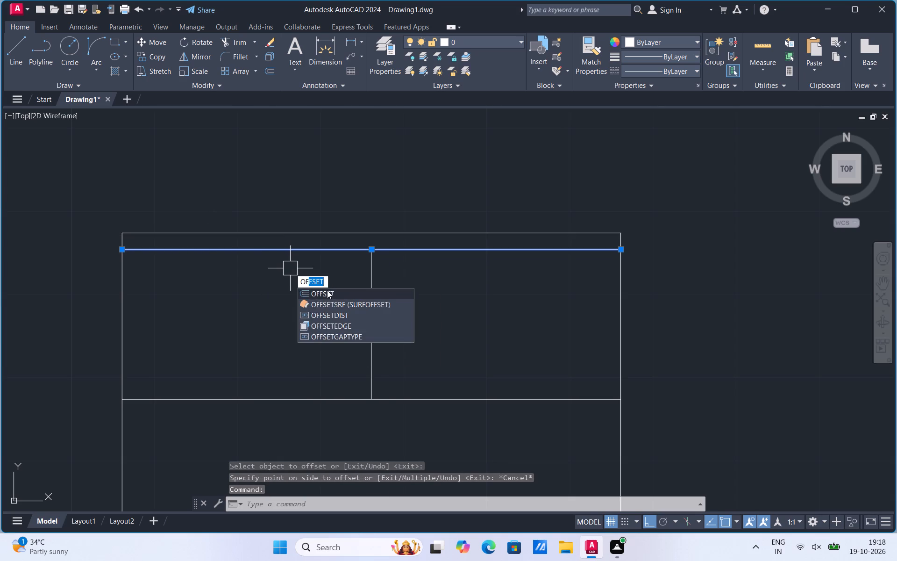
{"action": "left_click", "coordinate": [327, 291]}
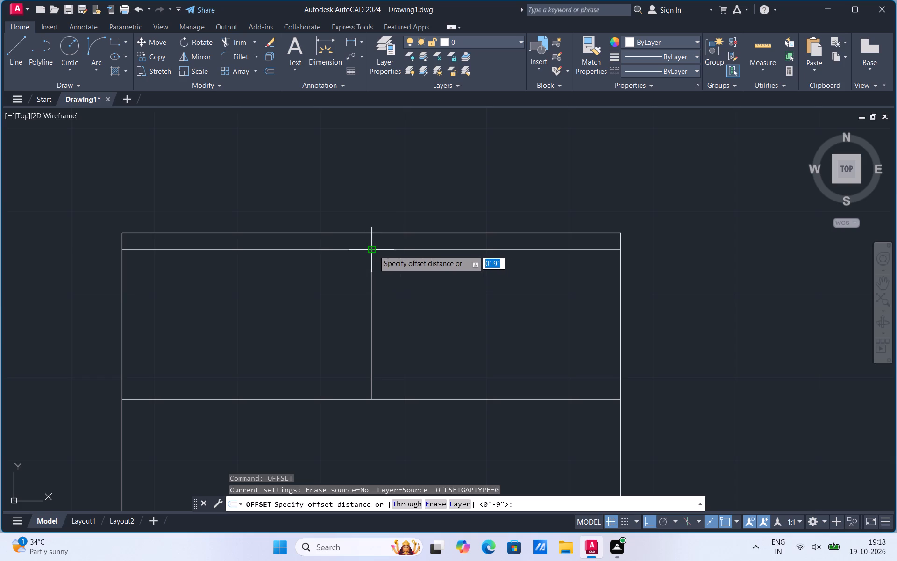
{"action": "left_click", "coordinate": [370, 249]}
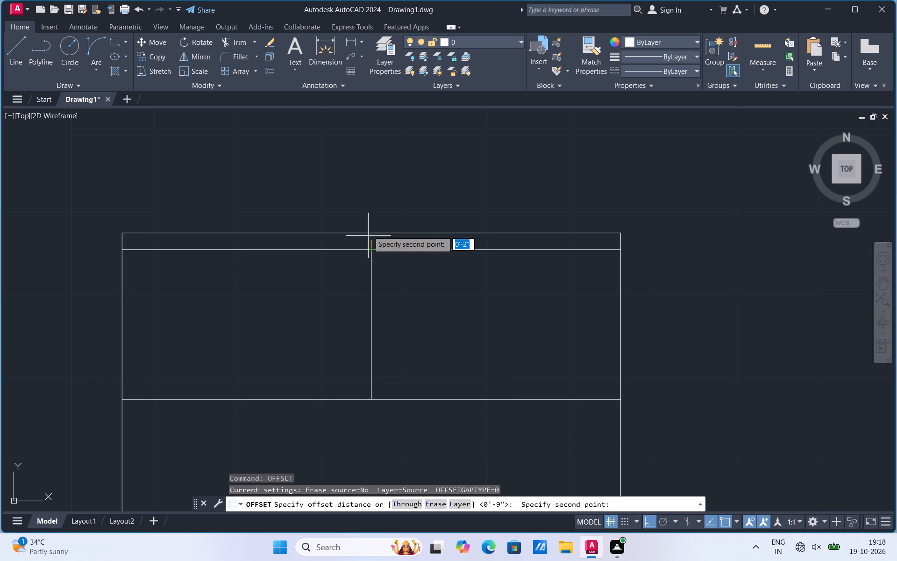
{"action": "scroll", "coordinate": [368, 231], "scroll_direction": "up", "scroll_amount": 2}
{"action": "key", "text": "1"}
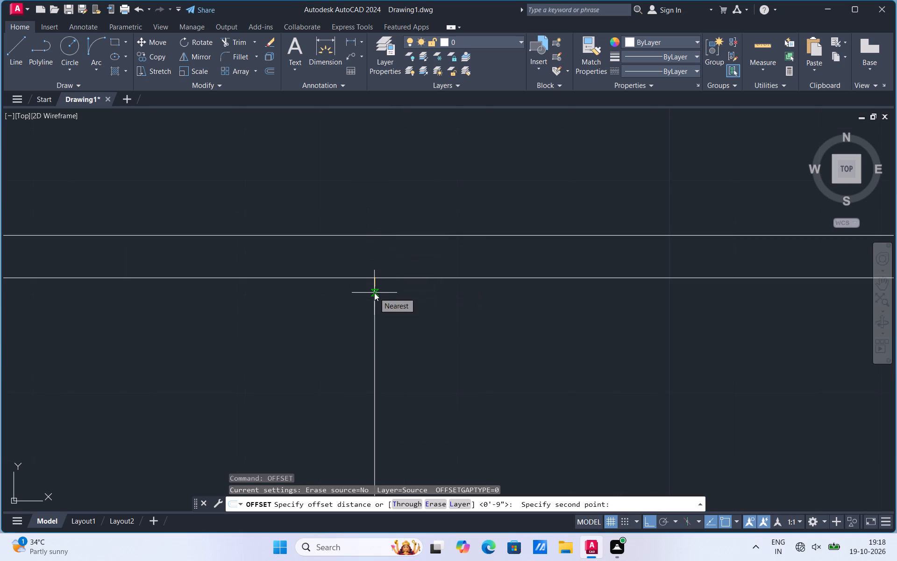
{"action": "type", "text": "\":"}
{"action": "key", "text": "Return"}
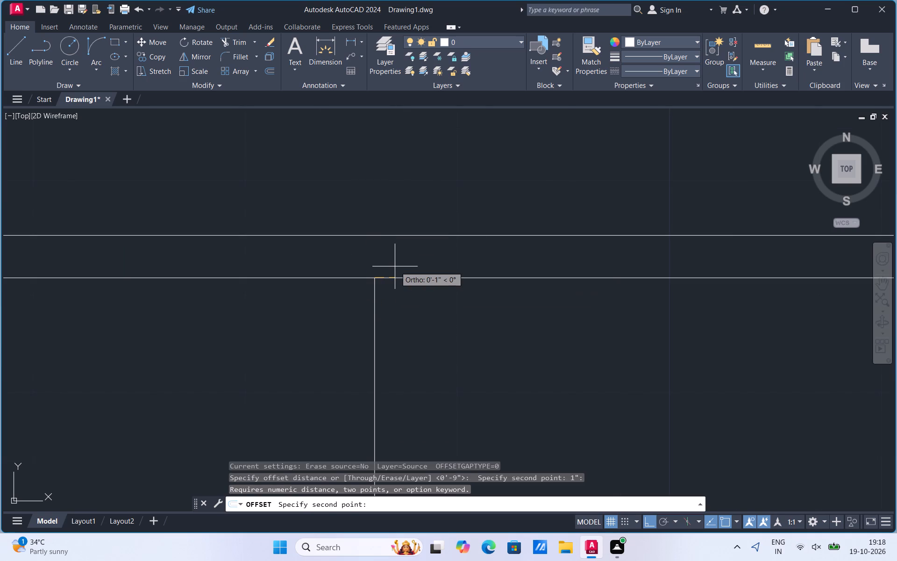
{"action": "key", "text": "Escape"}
Copy the bed's upper inner line downward from its midpoint, trying 2" and undoing it, and place the copy 1" below.
{"action": "left_click", "coordinate": [402, 278]}
{"action": "right_click", "coordinate": [402, 278]}
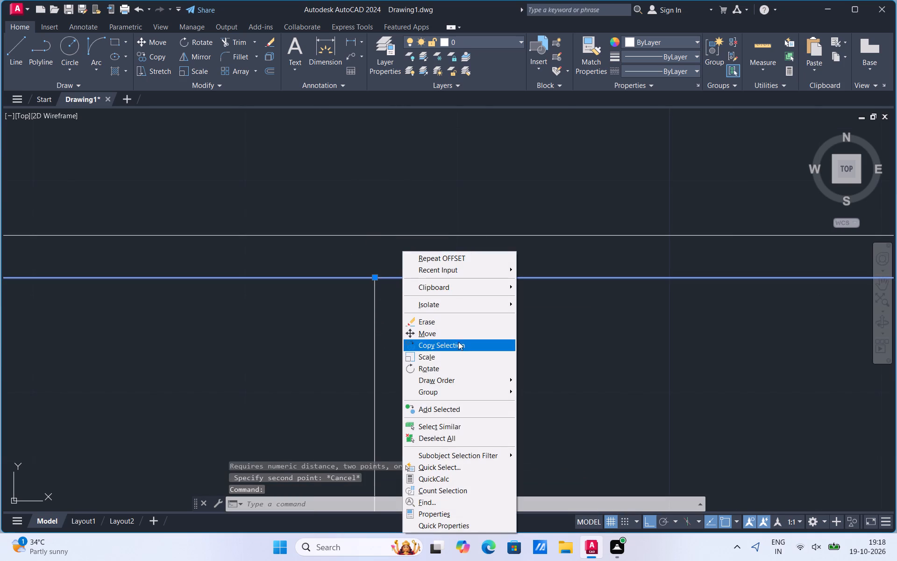
{"action": "left_click", "coordinate": [458, 346]}
{"action": "left_click", "coordinate": [376, 277]}
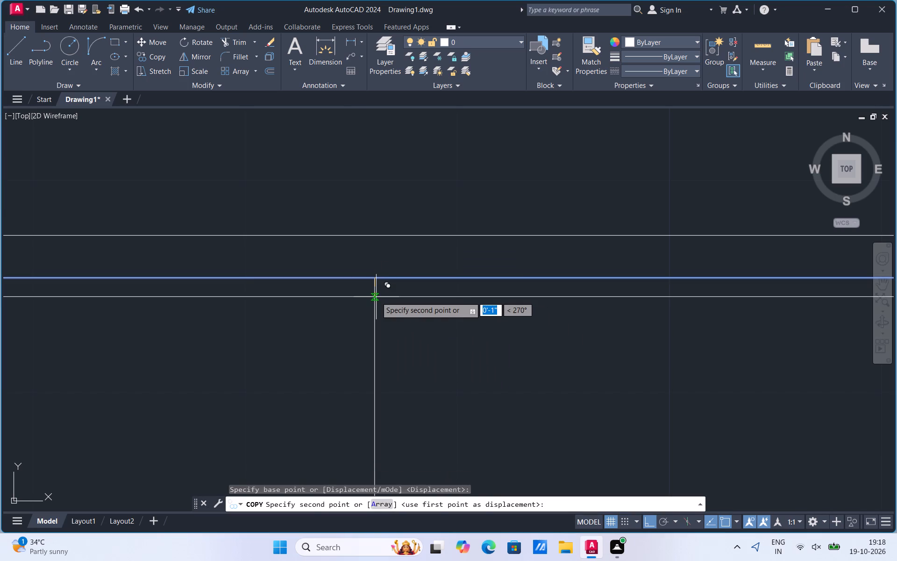
{"action": "type", "text": "2\""}
{"action": "key", "text": "Return"}
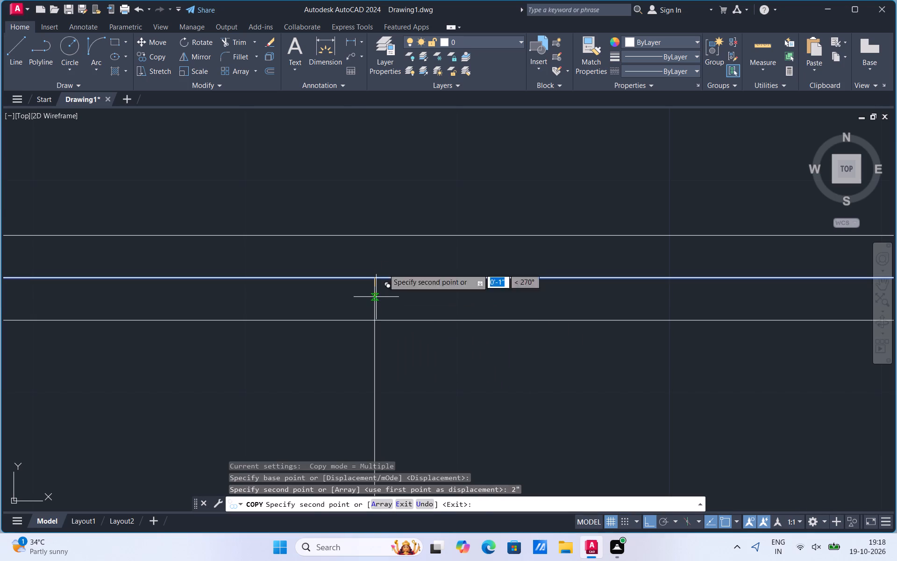
{"action": "key", "text": "ctrl+z"}
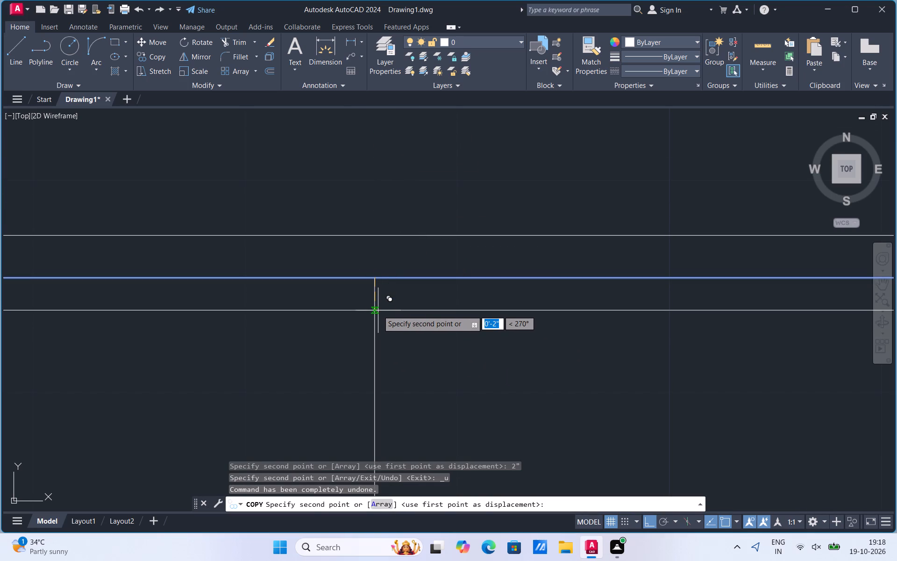
{"action": "type", "text": "1\""}
{"action": "key", "text": "Return"}
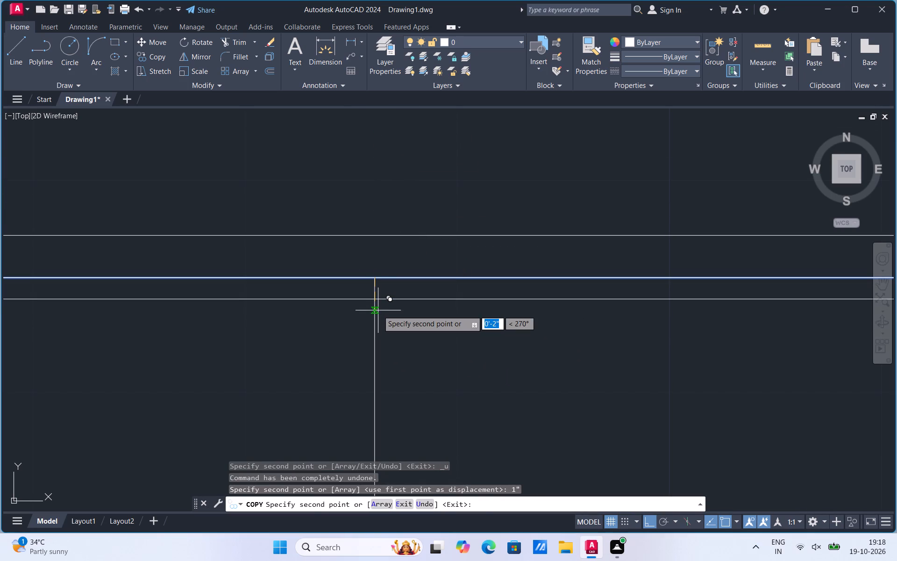
{"action": "scroll", "coordinate": [423, 251], "scroll_direction": "down", "scroll_amount": 2}
{"action": "key", "text": "Escape"}
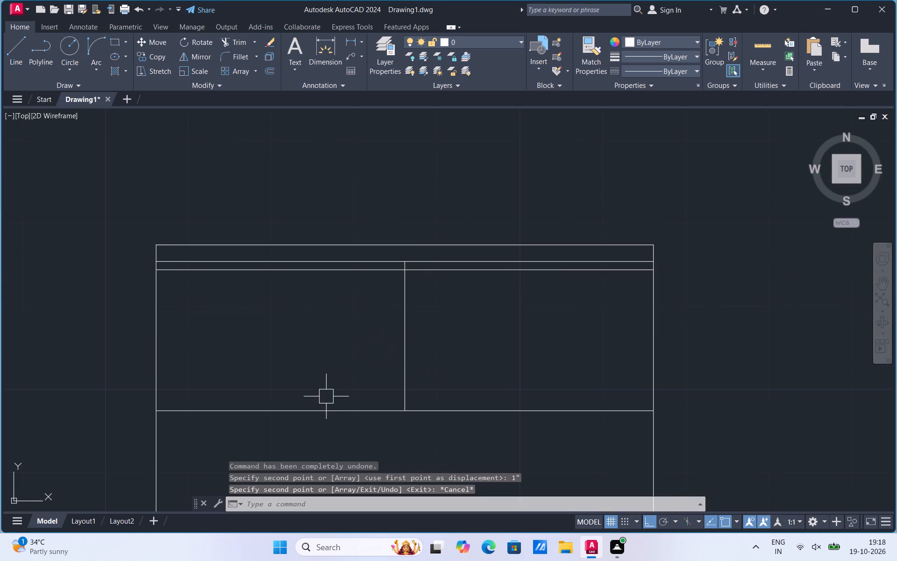
Copy the horizontal line at the base of the upper compartment 1" upward.
{"action": "left_click", "coordinate": [323, 408]}
{"action": "right_click", "coordinate": [323, 408]}
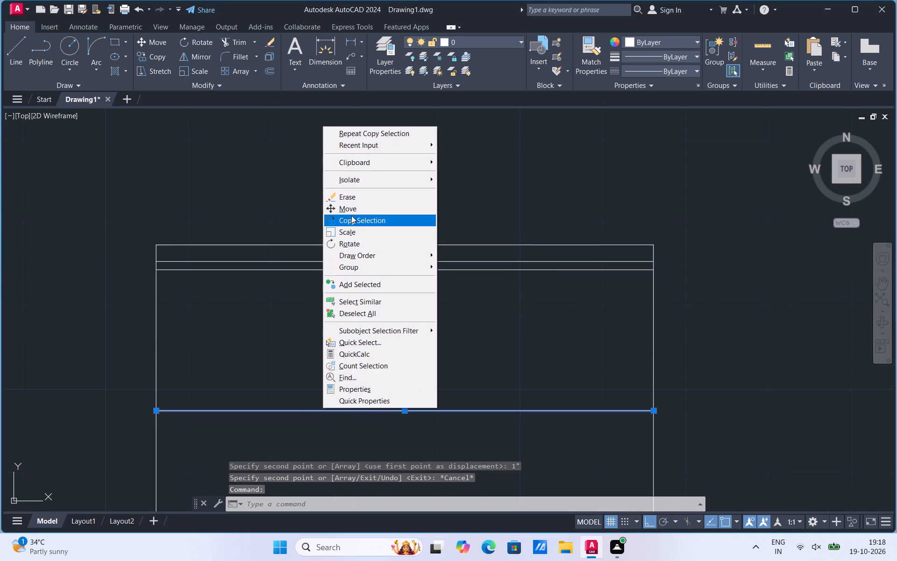
{"action": "left_click", "coordinate": [351, 222]}
{"action": "left_click", "coordinate": [407, 413]}
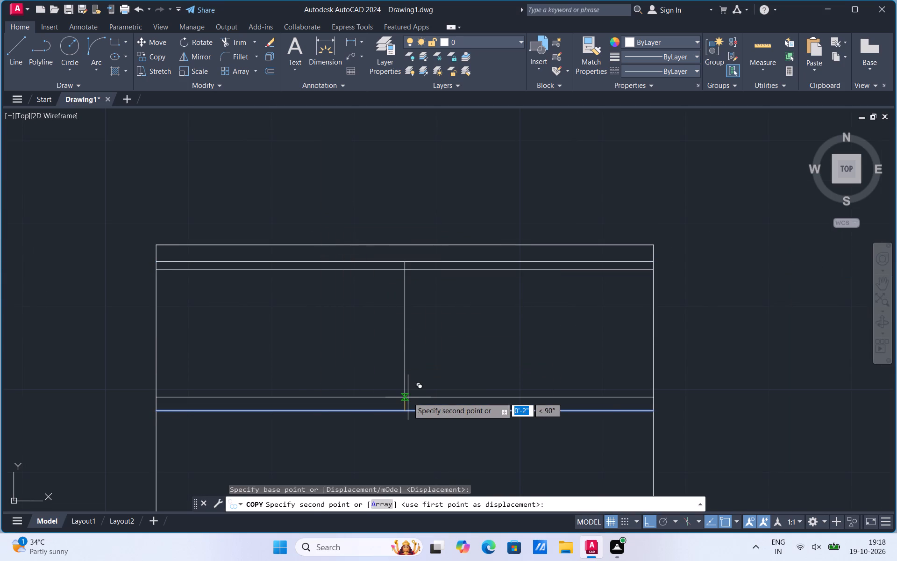
{"action": "key", "text": "1"}
{"action": "key", "text": "Return"}
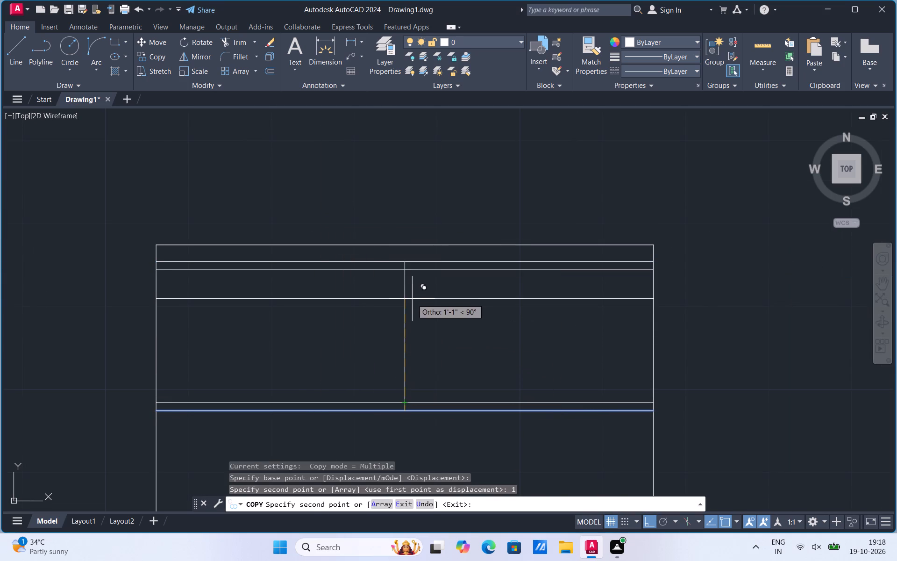
{"action": "key", "text": "Escape"}
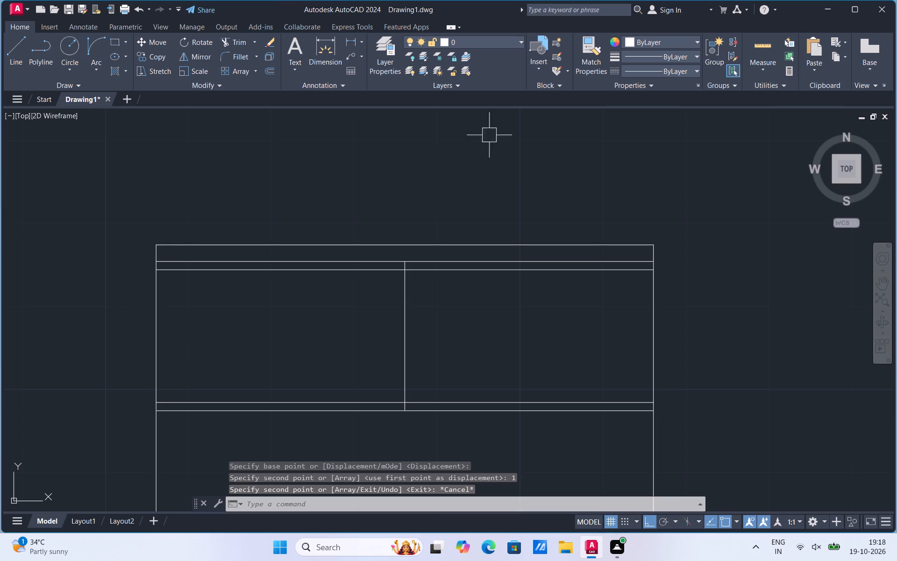
Copy the central vertical divider line 1" to its left, using its crossing with the lower rail line as base point.
{"action": "left_click", "coordinate": [406, 314]}
{"action": "right_click", "coordinate": [406, 314]}
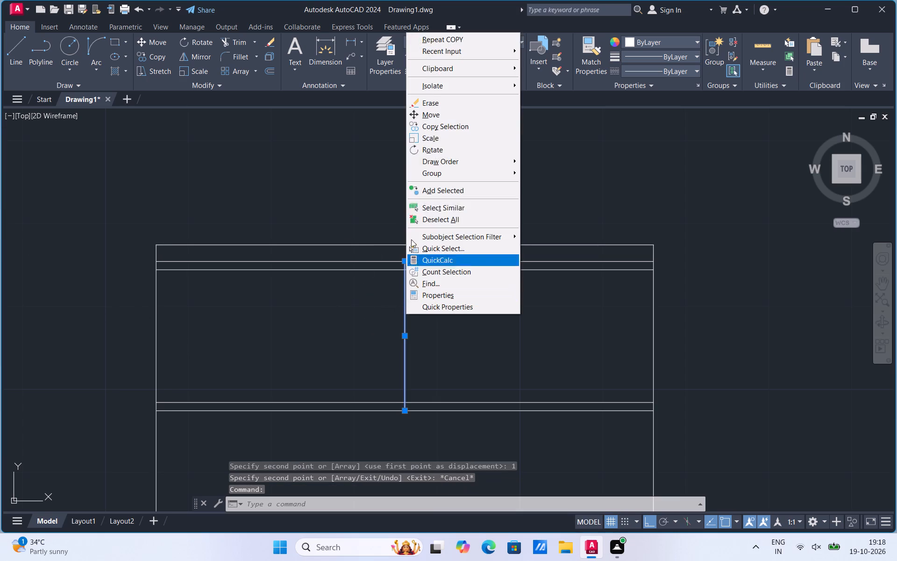
{"action": "left_click", "coordinate": [430, 129]}
{"action": "scroll", "coordinate": [412, 277], "scroll_direction": "up", "scroll_amount": 1}
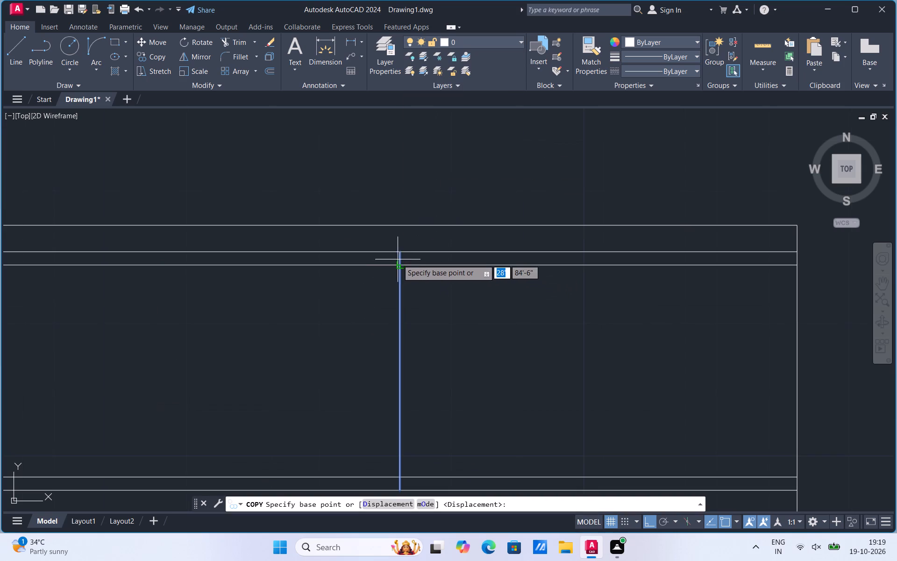
{"action": "scroll", "coordinate": [398, 265], "scroll_direction": "up", "scroll_amount": 3}
{"action": "left_click", "coordinate": [402, 266]}
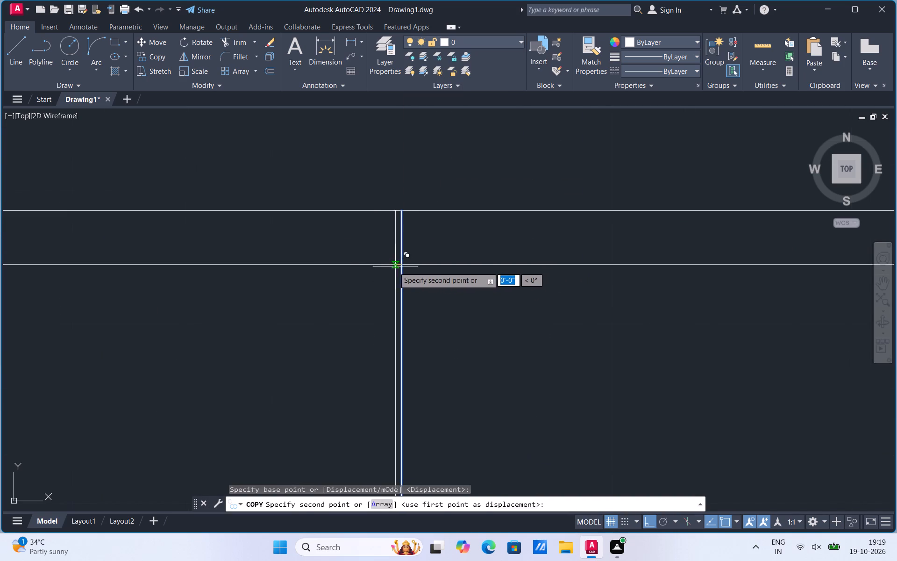
{"action": "key", "text": "1"}
{"action": "key", "text": "Return"}
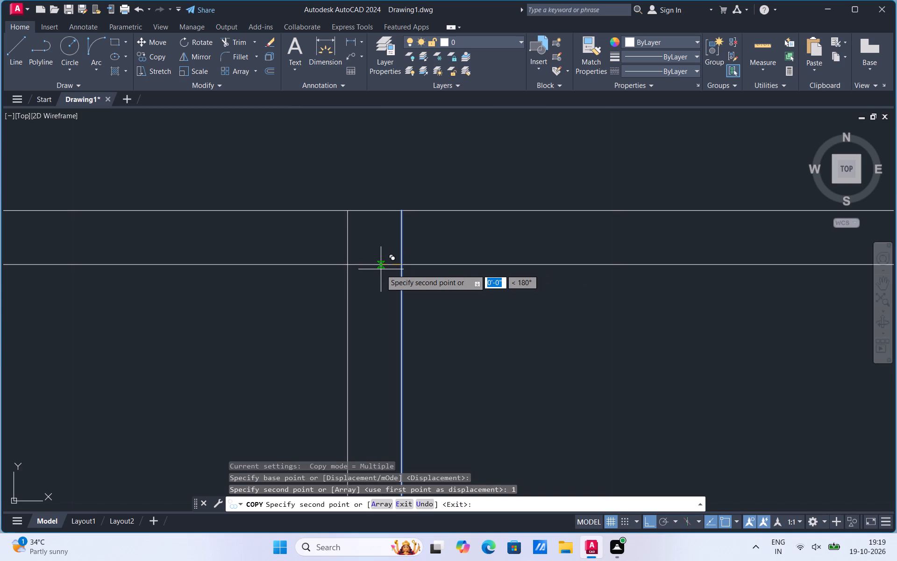
{"action": "key", "text": "Escape"}
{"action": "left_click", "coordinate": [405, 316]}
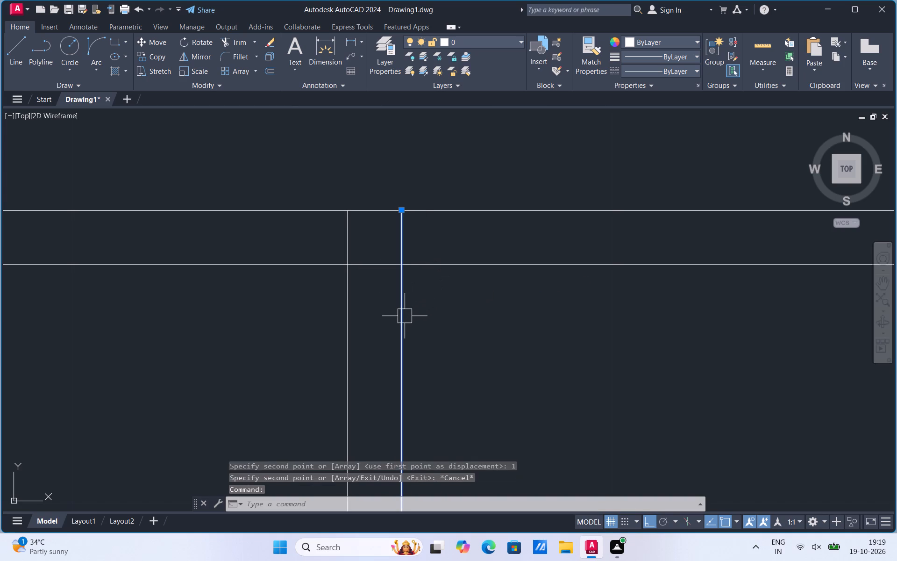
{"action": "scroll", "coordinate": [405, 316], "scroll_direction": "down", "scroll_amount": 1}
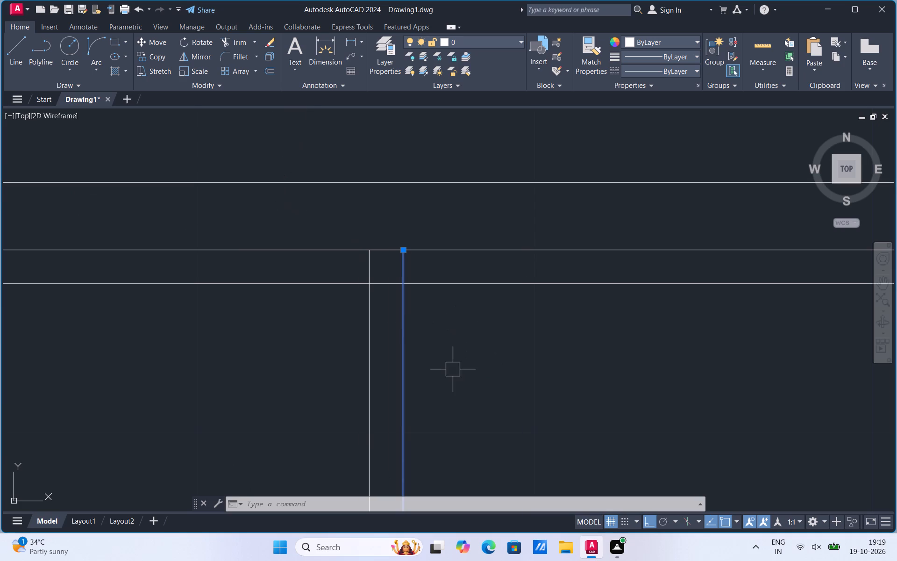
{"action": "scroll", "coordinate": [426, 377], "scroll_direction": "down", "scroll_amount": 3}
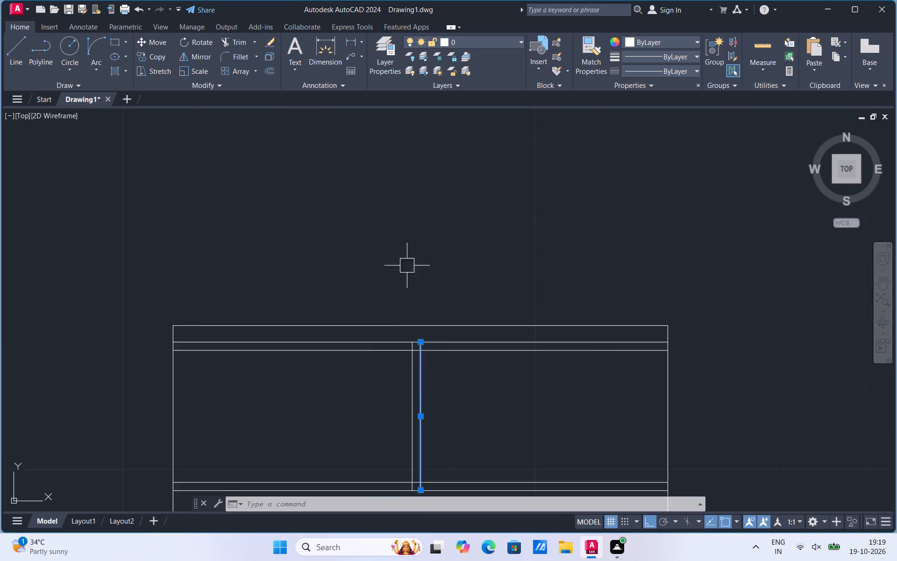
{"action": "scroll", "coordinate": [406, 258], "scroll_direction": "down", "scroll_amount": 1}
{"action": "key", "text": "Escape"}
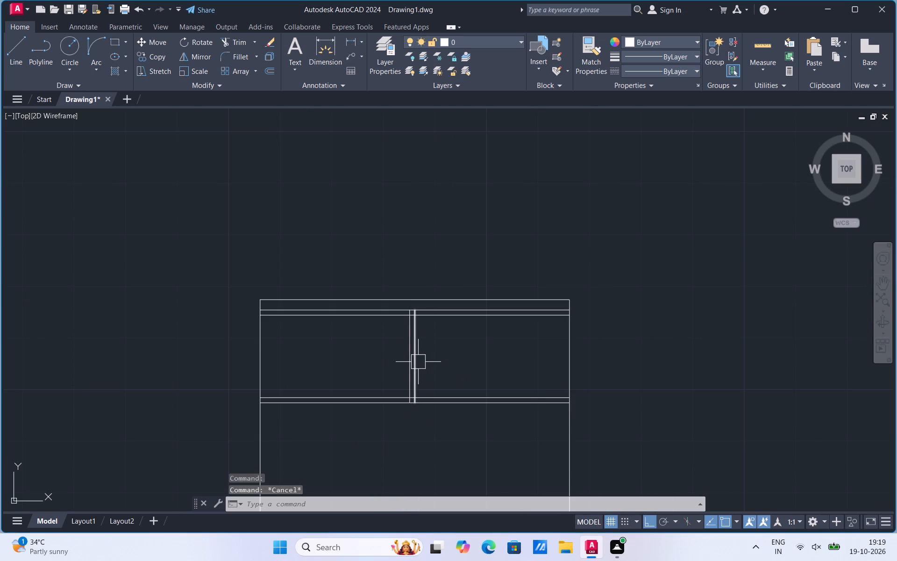
Move the copied vertical divider line rightward to roughly halfway between its position and the centre line.
{"action": "scroll", "coordinate": [420, 360], "scroll_direction": "up", "scroll_amount": 2}
{"action": "left_click", "coordinate": [394, 356]}
{"action": "right_click", "coordinate": [394, 356]}
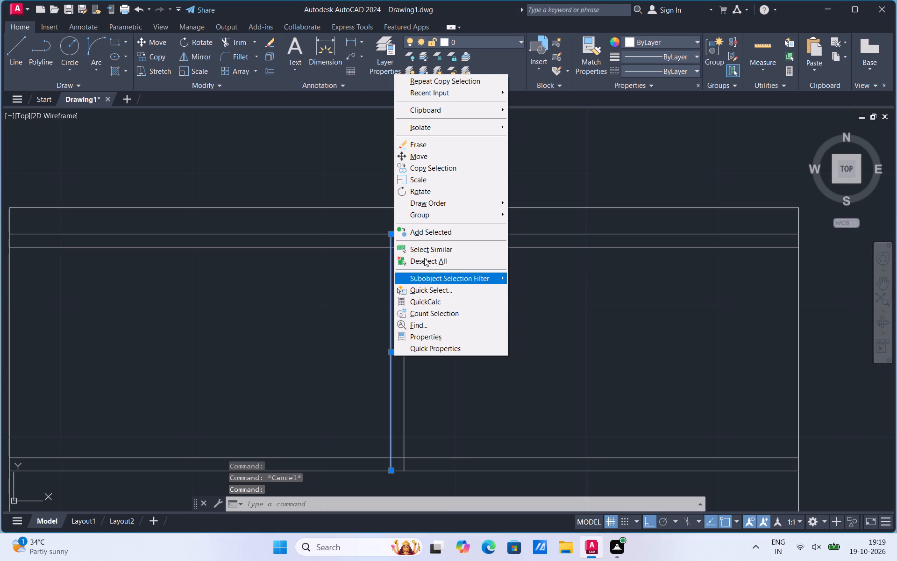
{"action": "left_click", "coordinate": [438, 158]}
{"action": "scroll", "coordinate": [392, 201], "scroll_direction": "up", "scroll_amount": 3}
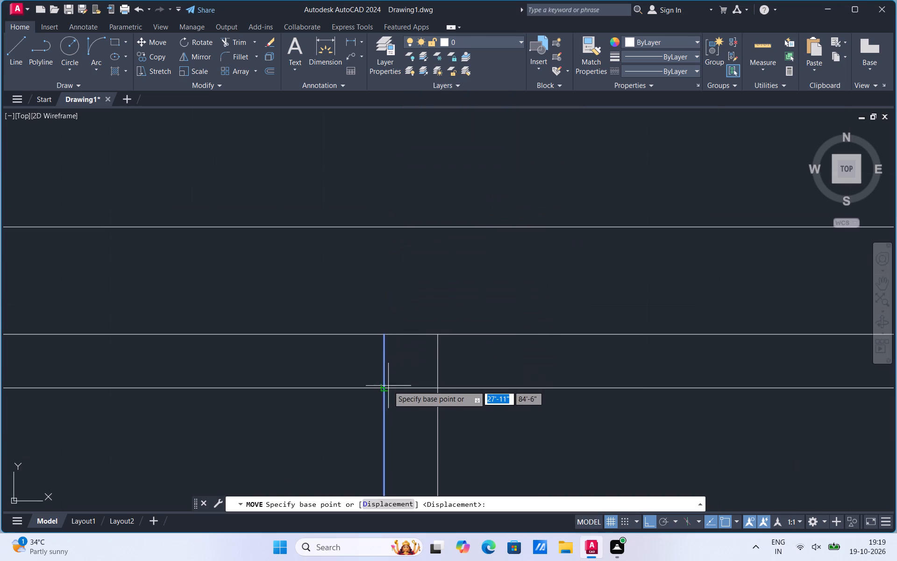
{"action": "left_click", "coordinate": [385, 388]}
{"action": "left_click", "coordinate": [408, 388]}
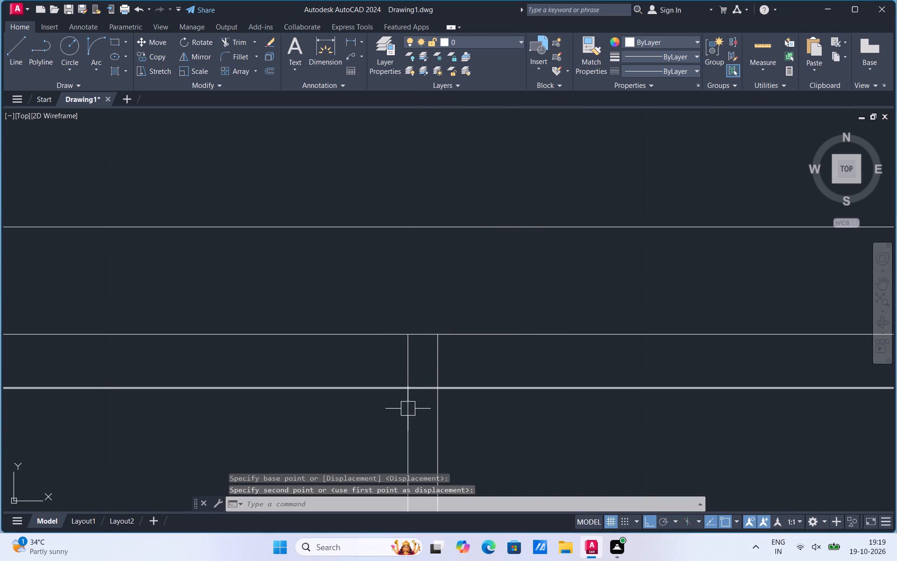
Copy the offset divider line to the other side of the centre line at a matching distance.
{"action": "left_click", "coordinate": [408, 409]}
{"action": "right_click", "coordinate": [407, 409]}
{"action": "left_click", "coordinate": [451, 223]}
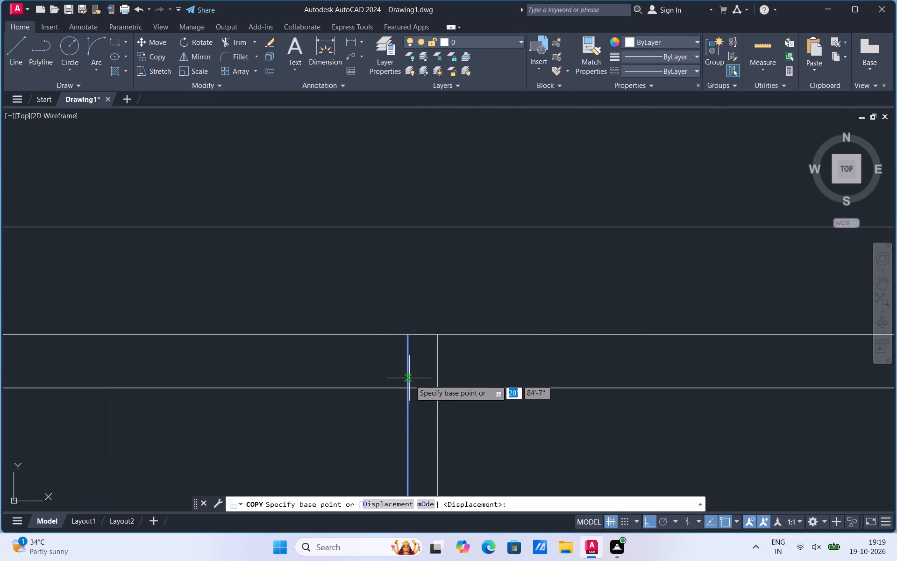
{"action": "left_click", "coordinate": [410, 387]}
{"action": "left_click", "coordinate": [466, 388]}
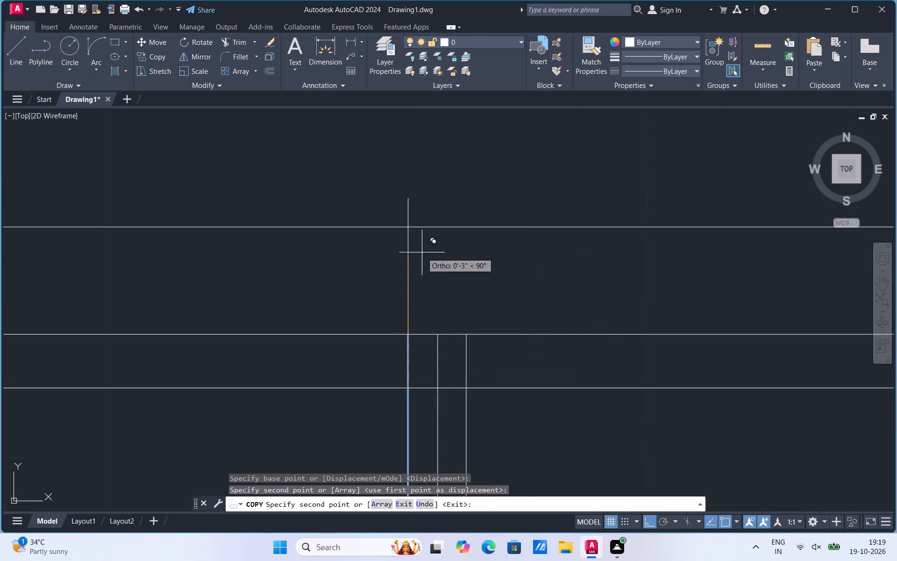
Trim the divider's top junction, removing the line stubs above the rail, the rail segments between the divider lines, and the centre line.
{"action": "scroll", "coordinate": [388, 217], "scroll_direction": "down", "scroll_amount": 1}
{"action": "left_click", "coordinate": [243, 43]}
{"action": "scroll", "coordinate": [399, 232], "scroll_direction": "down", "scroll_amount": 3}
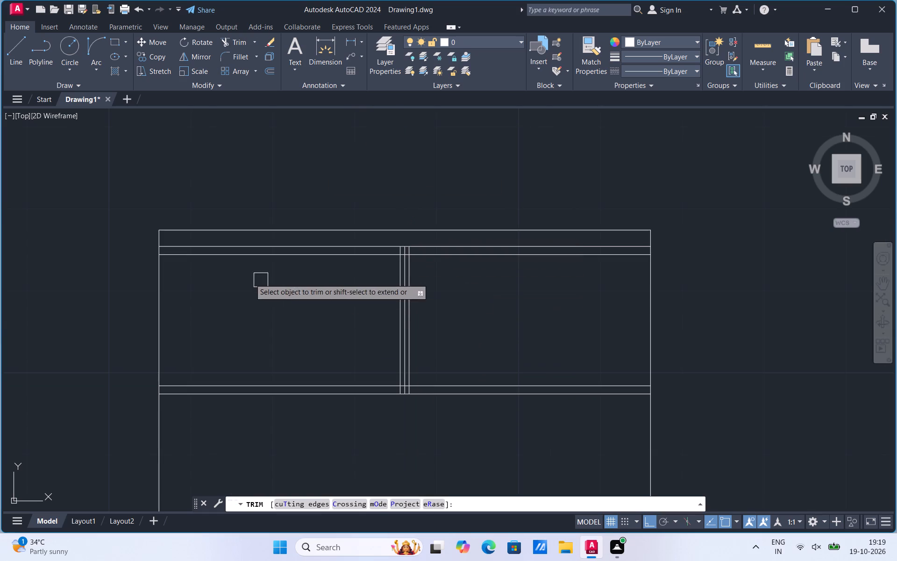
{"action": "scroll", "coordinate": [398, 255], "scroll_direction": "up", "scroll_amount": 3}
{"action": "left_click", "coordinate": [403, 239]}
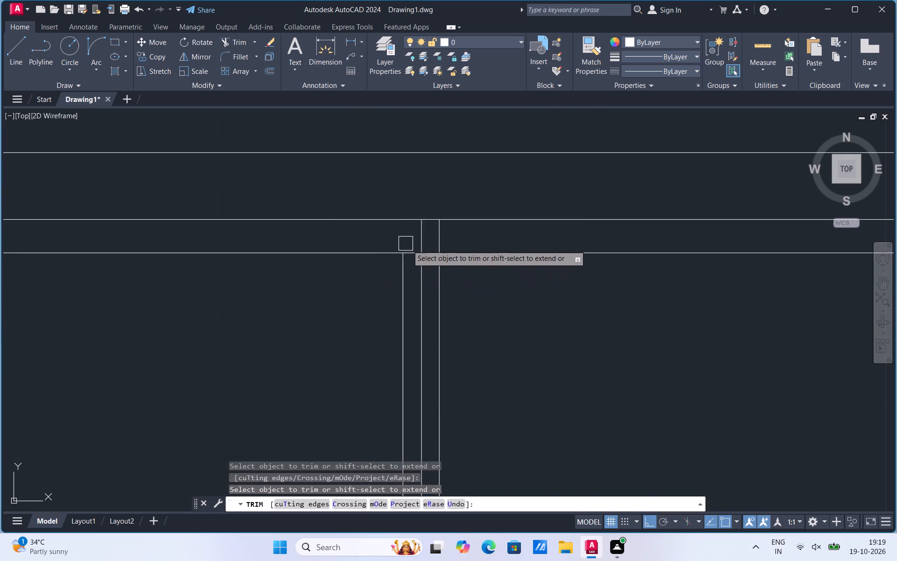
{"action": "scroll", "coordinate": [411, 250], "scroll_direction": "up", "scroll_amount": 2}
{"action": "left_click", "coordinate": [410, 256]}
{"action": "left_click", "coordinate": [434, 235]}
{"action": "left_click", "coordinate": [431, 308]}
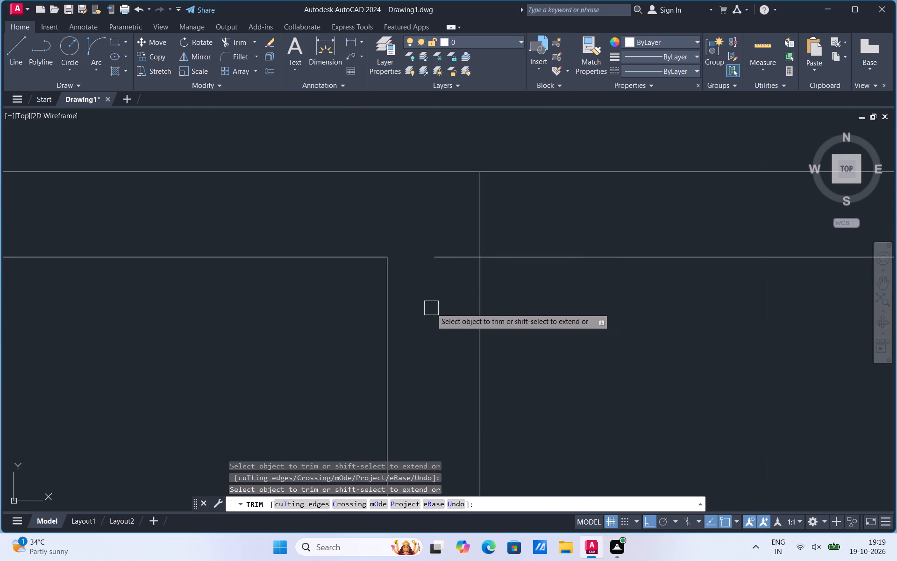
{"action": "left_click", "coordinate": [450, 261]}
{"action": "left_click", "coordinate": [486, 217]}
Trim the divider's bottom junction, removing the horizontal segment between the two divider lines and their stubs below it.
{"action": "scroll", "coordinate": [432, 238], "scroll_direction": "down", "scroll_amount": 3}
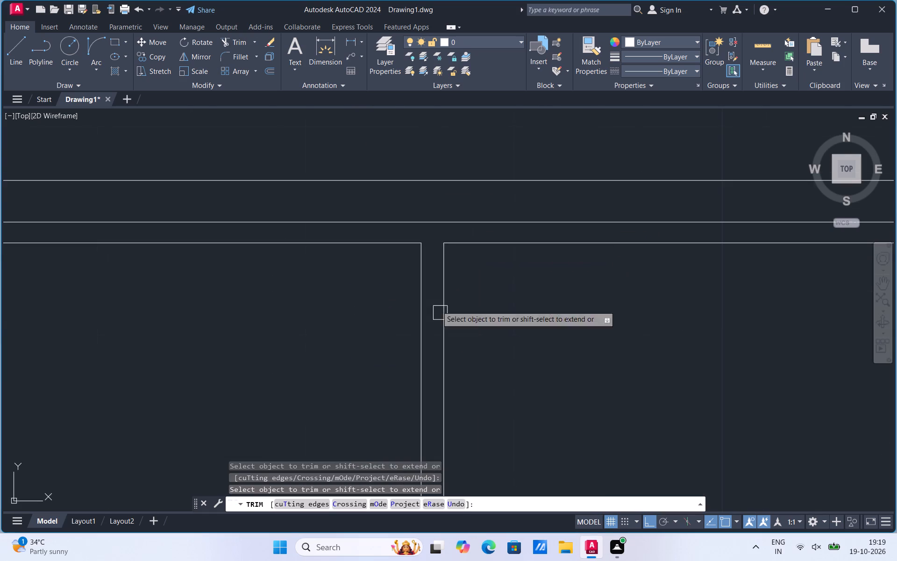
{"action": "scroll", "coordinate": [405, 229], "scroll_direction": "down", "scroll_amount": 3}
{"action": "scroll", "coordinate": [411, 328], "scroll_direction": "up", "scroll_amount": 3}
{"action": "scroll", "coordinate": [412, 288], "scroll_direction": "up", "scroll_amount": 1}
{"action": "left_click", "coordinate": [411, 274]}
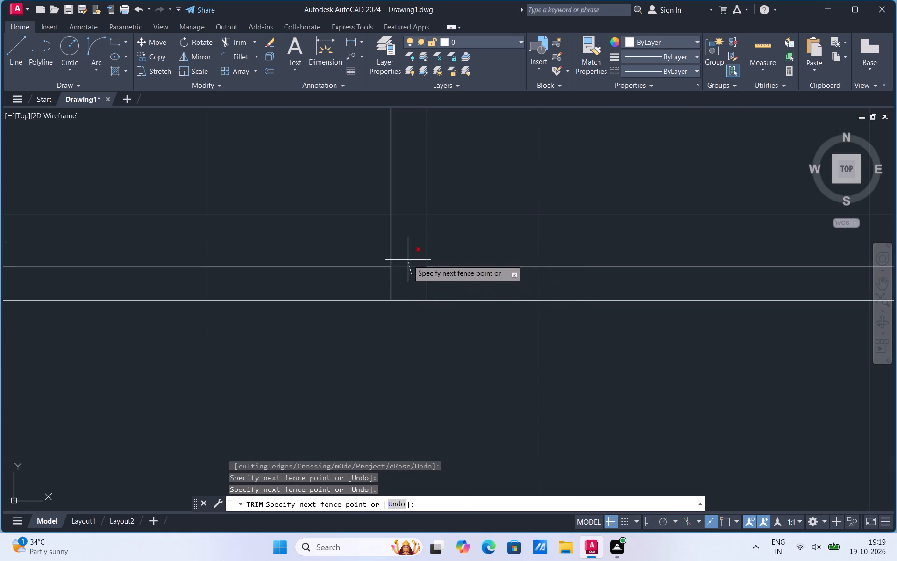
{"action": "left_click", "coordinate": [408, 260]}
{"action": "left_click", "coordinate": [390, 290]}
{"action": "left_click", "coordinate": [426, 287]}
{"action": "scroll", "coordinate": [448, 402], "scroll_direction": "down", "scroll_amount": 3}
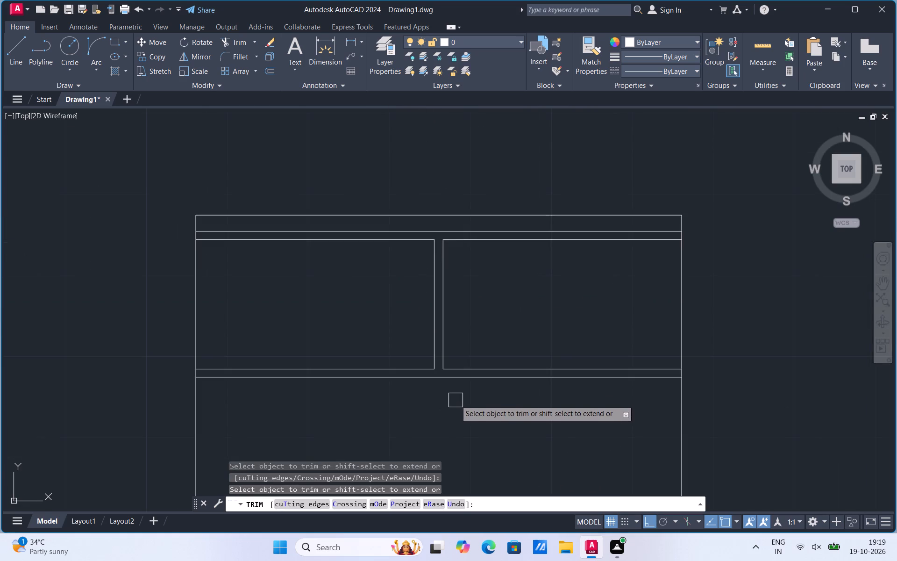
{"action": "key", "text": "Escape"}
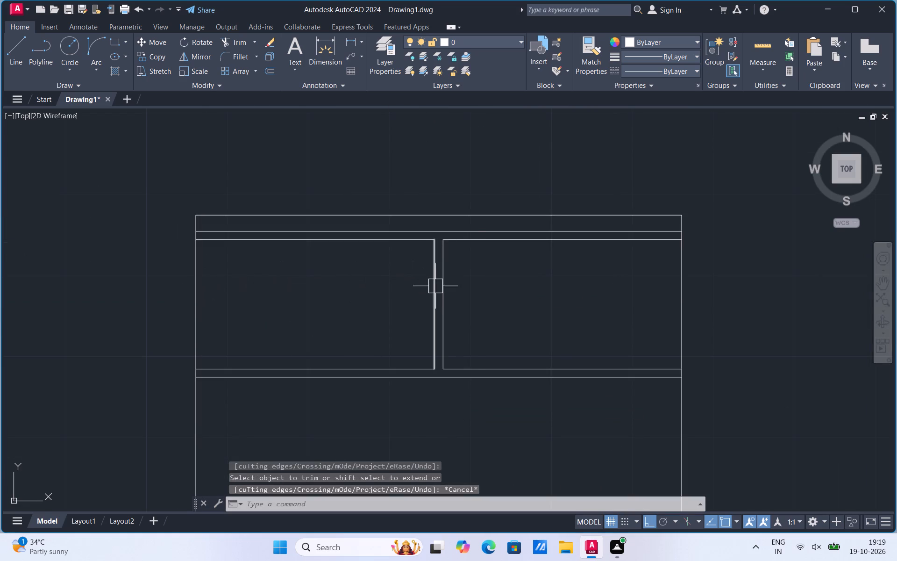
Copy the left divider line to just inside the left and right outer edges of the compartment.
{"action": "left_click", "coordinate": [434, 288]}
{"action": "right_click", "coordinate": [434, 288]}
{"action": "left_click", "coordinate": [471, 97]}
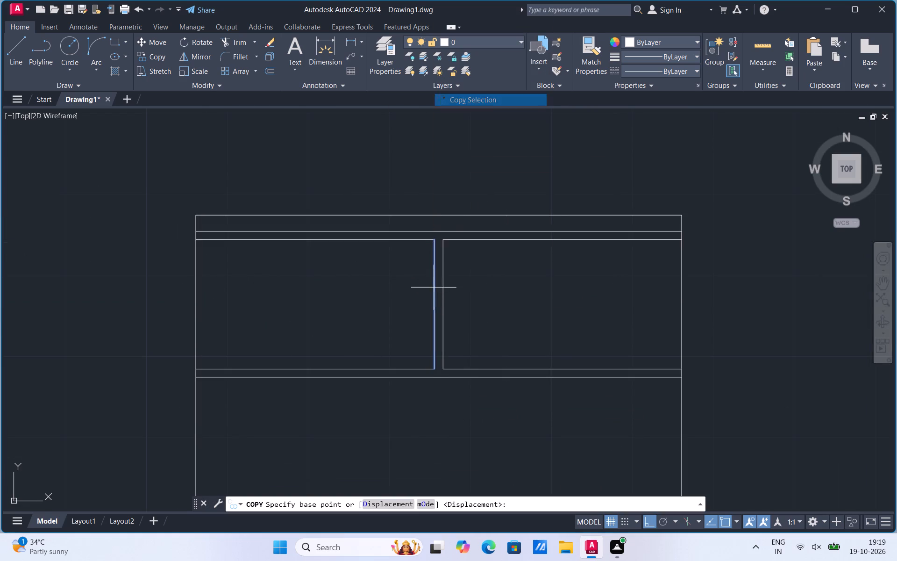
{"action": "left_click", "coordinate": [438, 240]}
{"action": "scroll", "coordinate": [203, 241], "scroll_direction": "up", "scroll_amount": 1}
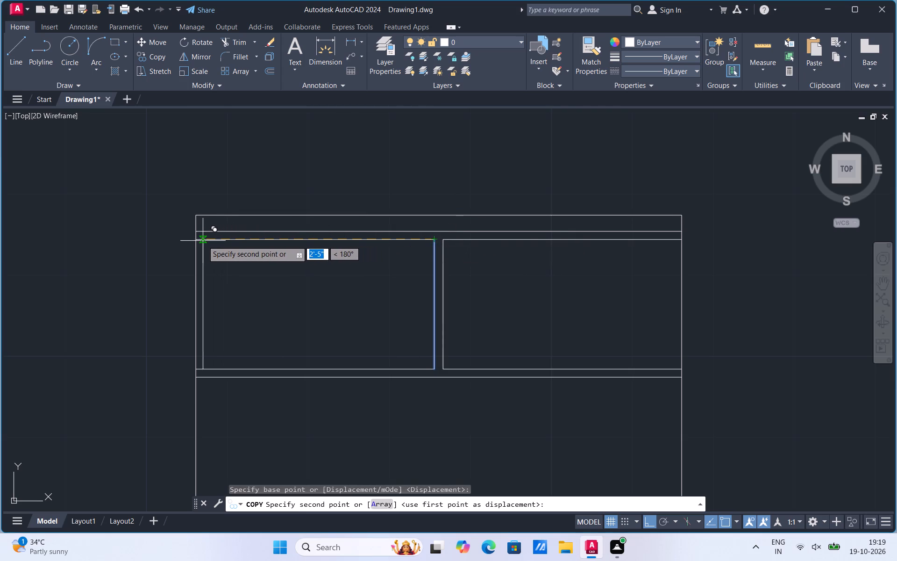
{"action": "left_click", "coordinate": [199, 241]}
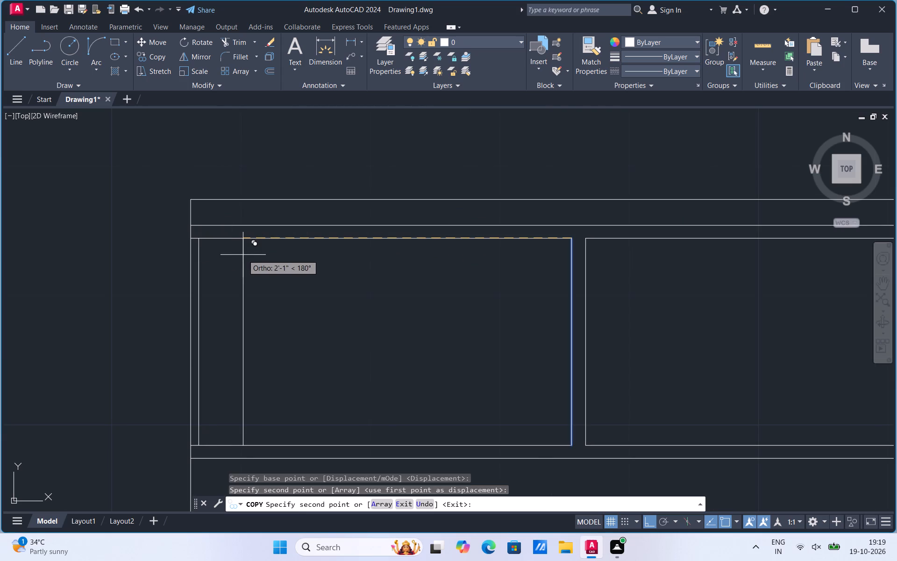
{"action": "scroll", "coordinate": [243, 255], "scroll_direction": "down", "scroll_amount": 1}
{"action": "scroll", "coordinate": [679, 247], "scroll_direction": "up", "scroll_amount": 1}
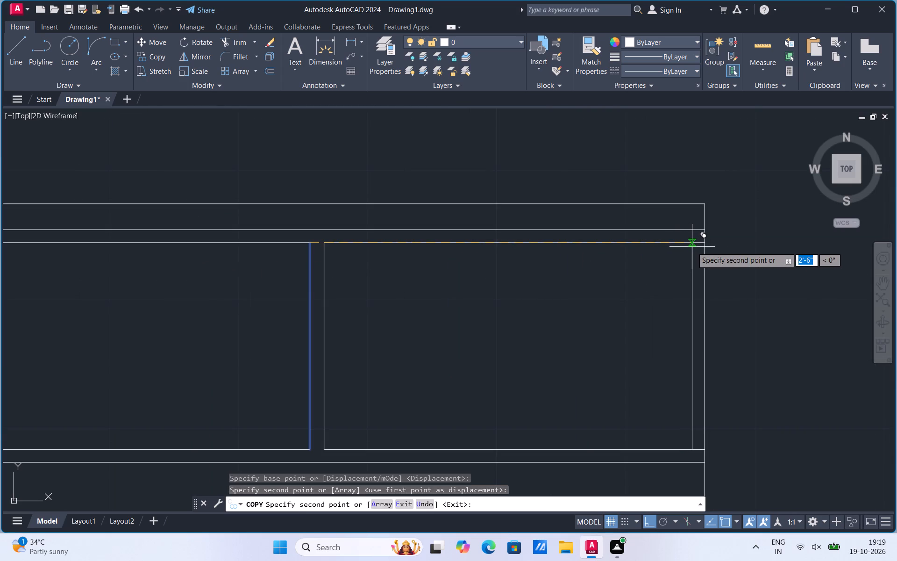
{"action": "left_click", "coordinate": [692, 247]}
Trim the upper and lower inner horizontal lines where they extend past the right panel's new vertical line.
{"action": "left_click", "coordinate": [243, 40]}
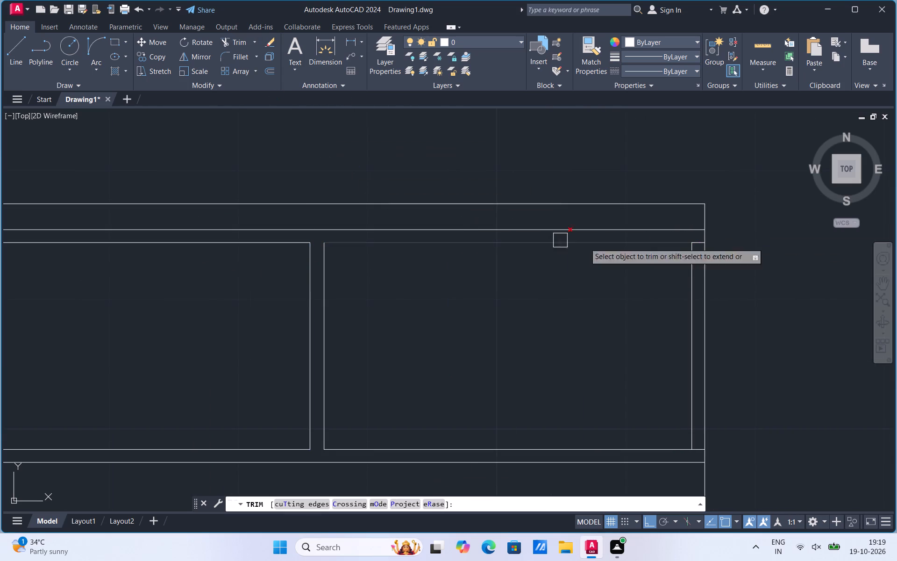
{"action": "scroll", "coordinate": [703, 239], "scroll_direction": "up", "scroll_amount": 3}
{"action": "left_click", "coordinate": [683, 251]}
{"action": "scroll", "coordinate": [669, 213], "scroll_direction": "down", "scroll_amount": 3}
{"action": "scroll", "coordinate": [669, 447], "scroll_direction": "up", "scroll_amount": 2}
{"action": "left_click", "coordinate": [666, 403]}
{"action": "scroll", "coordinate": [730, 340], "scroll_direction": "down", "scroll_amount": 4}
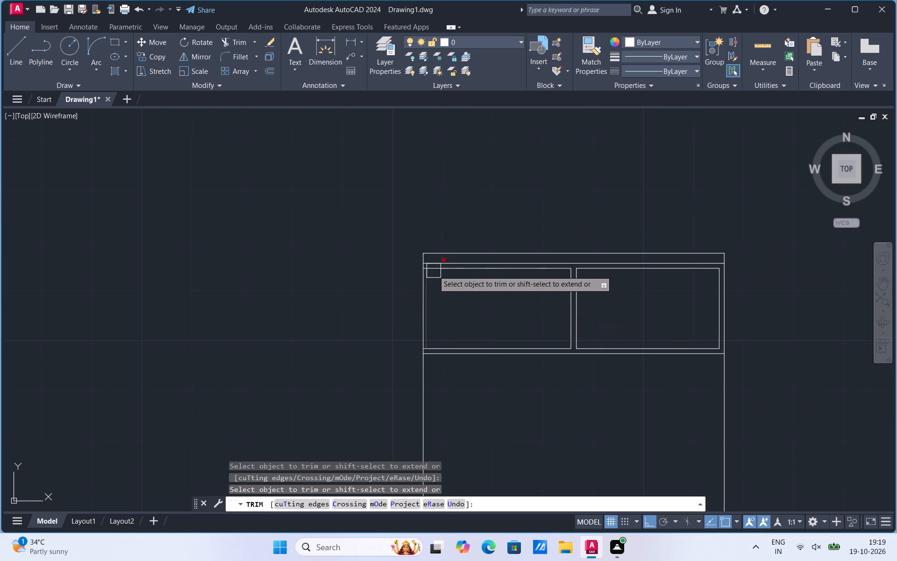
Trim the upper and lower inner horizontal lines where they extend past the left panel's new vertical line.
{"action": "scroll", "coordinate": [440, 272], "scroll_direction": "up", "scroll_amount": 3}
{"action": "scroll", "coordinate": [374, 261], "scroll_direction": "up", "scroll_amount": 3}
{"action": "left_click", "coordinate": [365, 252]}
{"action": "scroll", "coordinate": [368, 242], "scroll_direction": "down", "scroll_amount": 3}
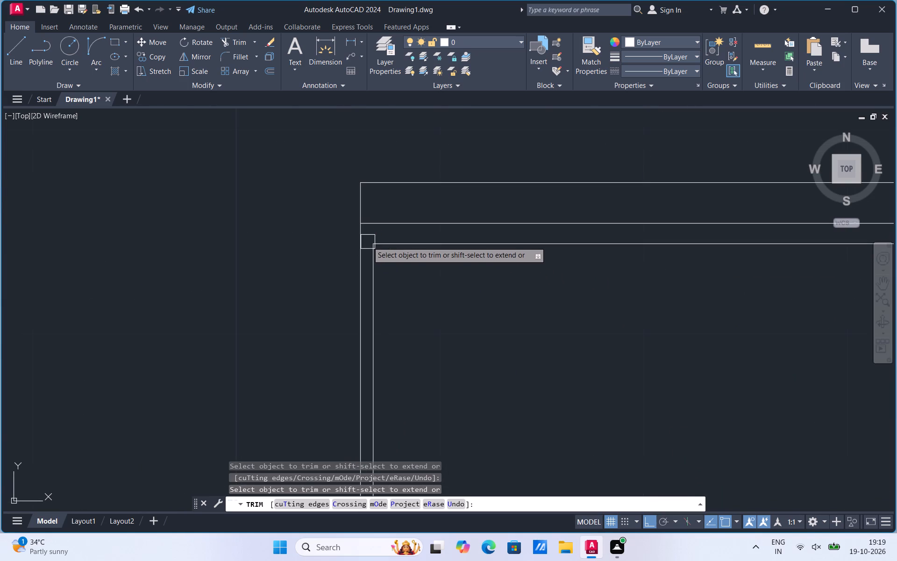
{"action": "scroll", "coordinate": [383, 340], "scroll_direction": "down", "scroll_amount": 3}
{"action": "scroll", "coordinate": [383, 396], "scroll_direction": "up", "scroll_amount": 6}
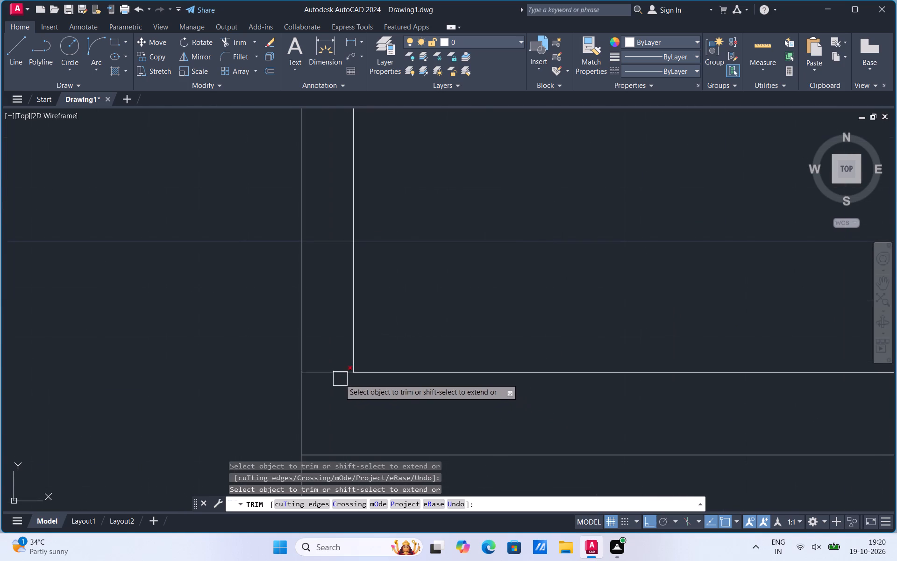
{"action": "left_click", "coordinate": [339, 376]}
{"action": "key", "text": "Escape"}
Move the left panel's outer vertical line slightly inward, away from the outer edge, along the lower inner line.
{"action": "left_click", "coordinate": [353, 327]}
{"action": "right_click", "coordinate": [353, 327]}
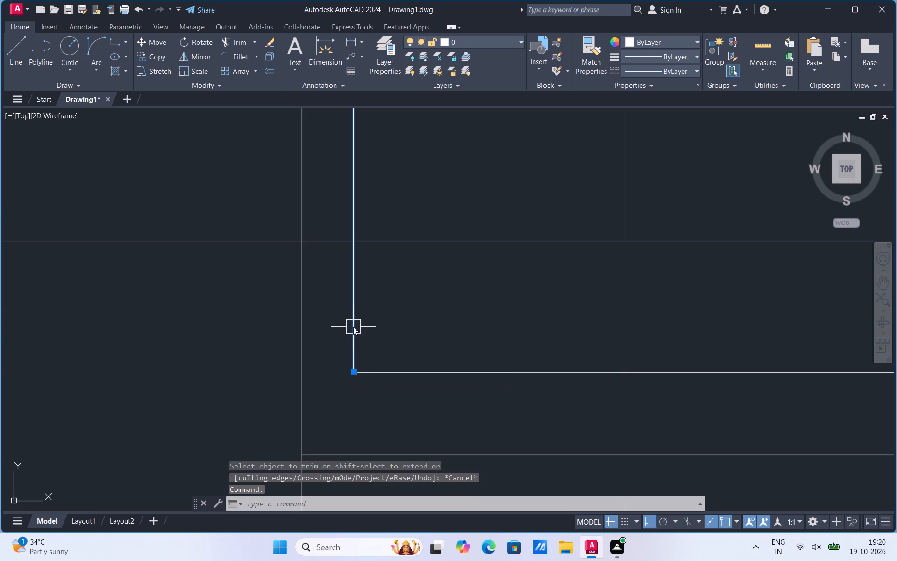
{"action": "left_click", "coordinate": [378, 130]}
{"action": "left_click", "coordinate": [354, 373]}
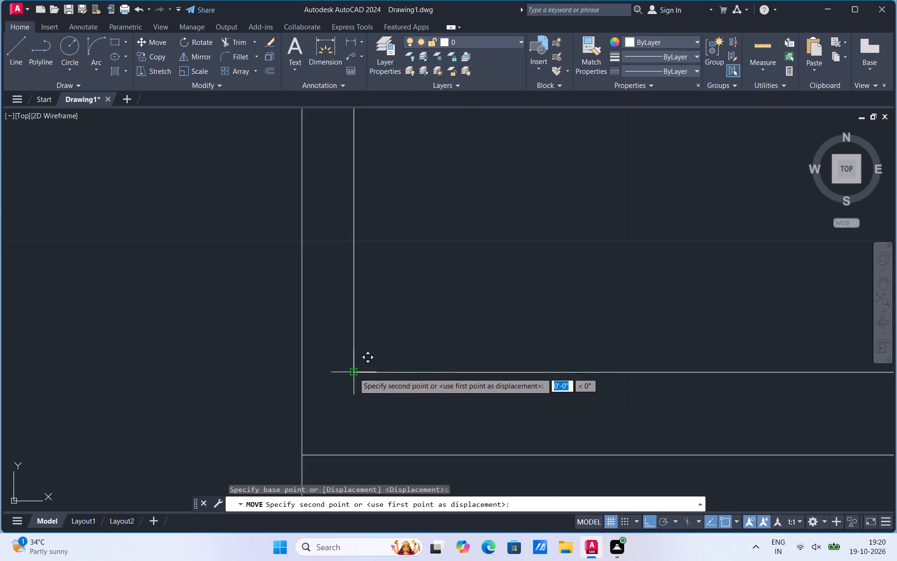
{"action": "left_click", "coordinate": [380, 372]}
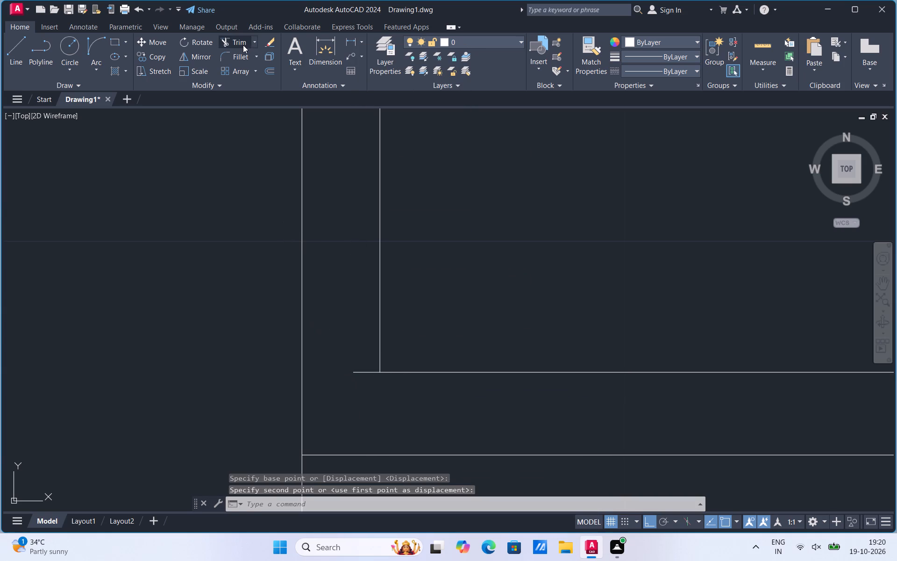
Trim the overhanging ends of the left panel's lower and upper inner lines at its moved outer vertical line.
{"action": "left_click", "coordinate": [243, 45]}
{"action": "left_click", "coordinate": [350, 373]}
{"action": "scroll", "coordinate": [341, 431], "scroll_direction": "down", "scroll_amount": 4}
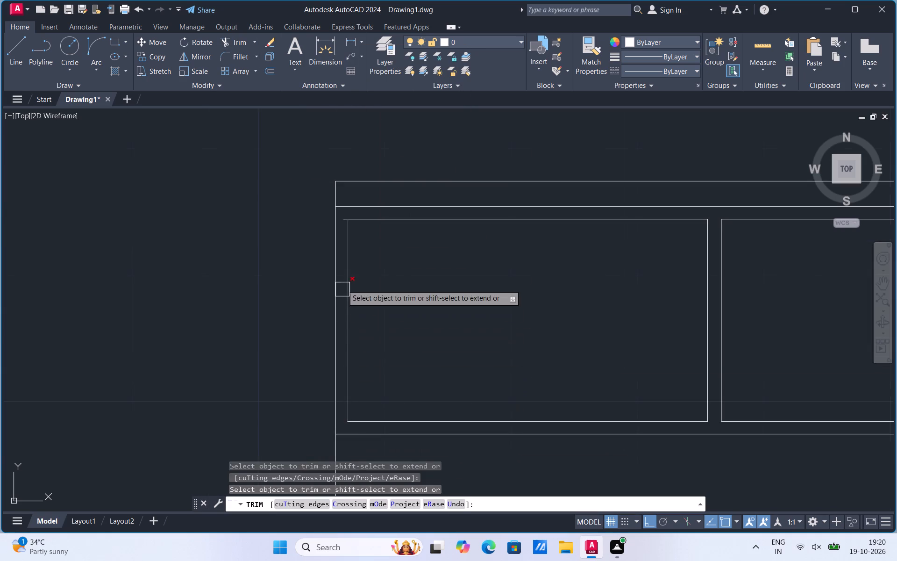
{"action": "scroll", "coordinate": [339, 212], "scroll_direction": "up", "scroll_amount": 2}
{"action": "left_click", "coordinate": [343, 230]}
{"action": "scroll", "coordinate": [343, 218], "scroll_direction": "down", "scroll_amount": 3}
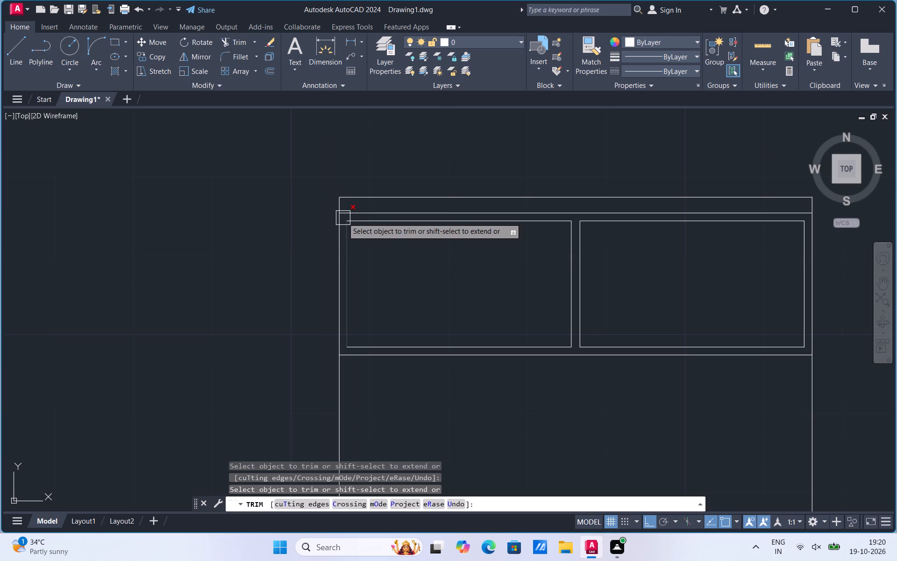
{"action": "key", "text": "Escape"}
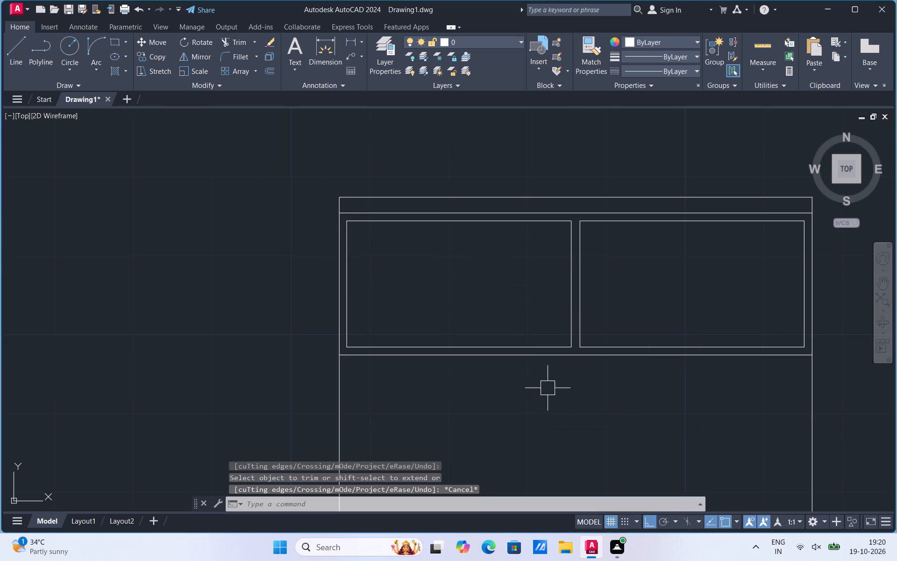
With Ortho off, draw a triangle from the compartment's lower line midpoint to both side edges, with a 5' horizontal base and a vertical centre line.
{"action": "scroll", "coordinate": [335, 226], "scroll_direction": "down", "scroll_amount": 3}
{"action": "scroll", "coordinate": [365, 288], "scroll_direction": "up", "scroll_amount": 1}
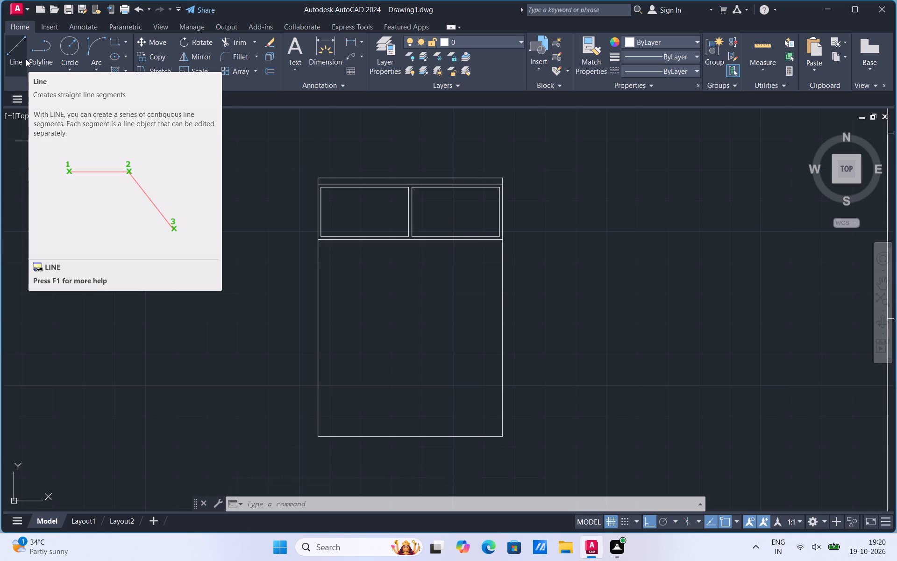
{"action": "left_click", "coordinate": [12, 60]}
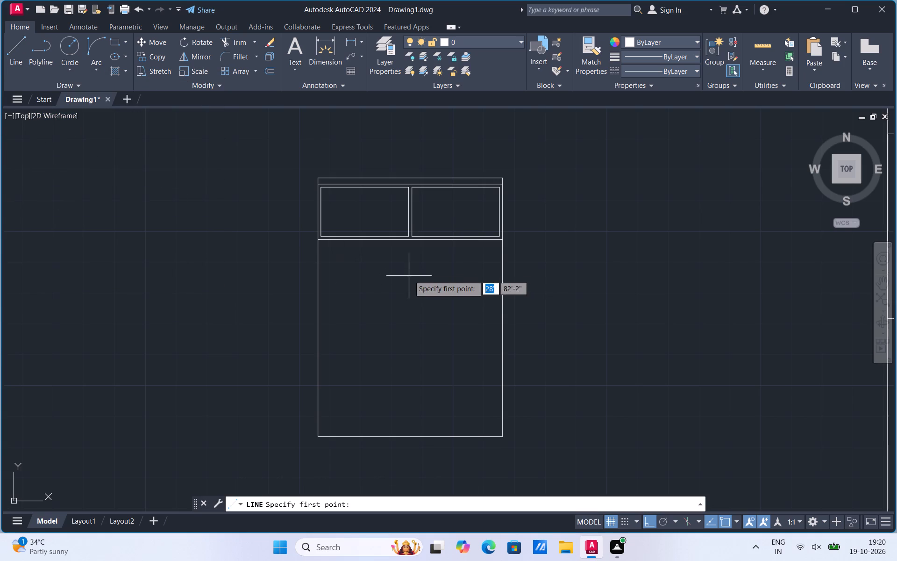
{"action": "left_click", "coordinate": [412, 240]}
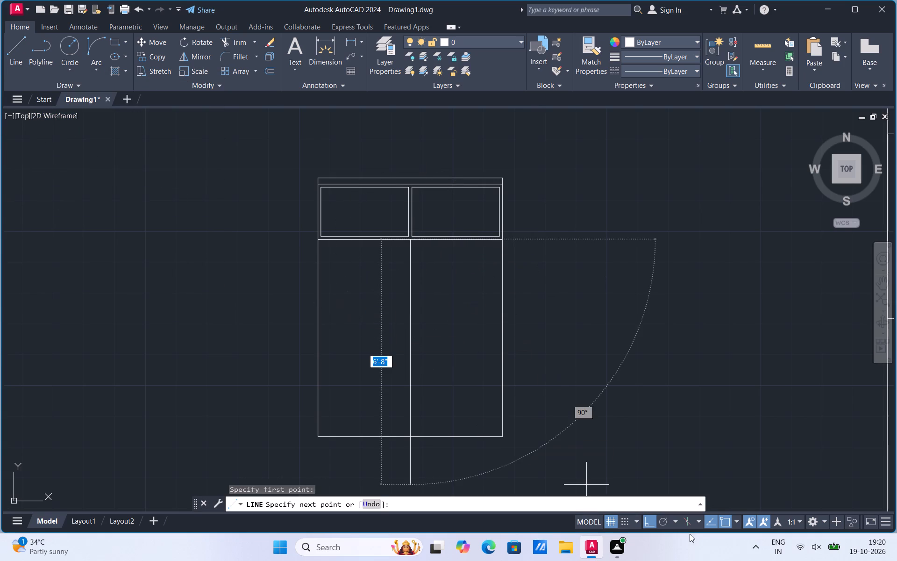
{"action": "left_click", "coordinate": [643, 525]}
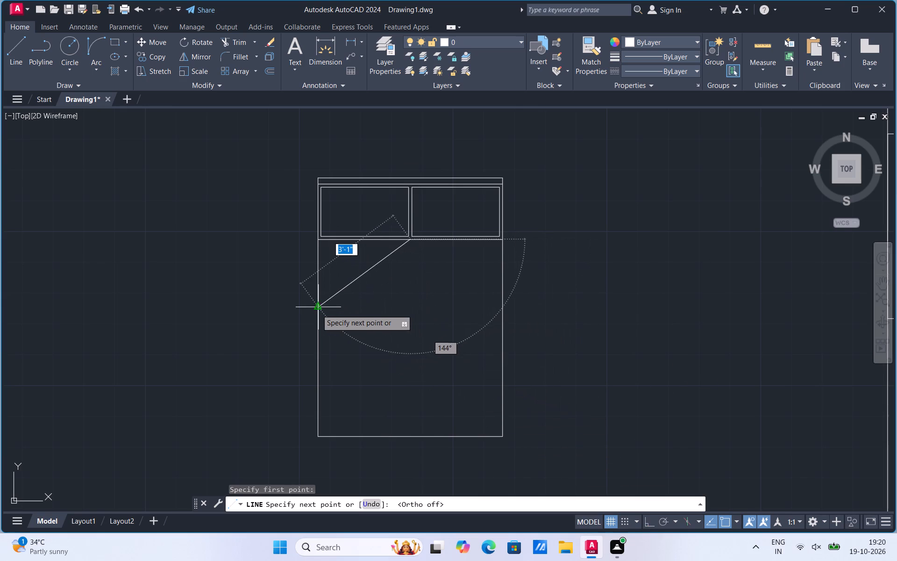
{"action": "left_click", "coordinate": [319, 308]}
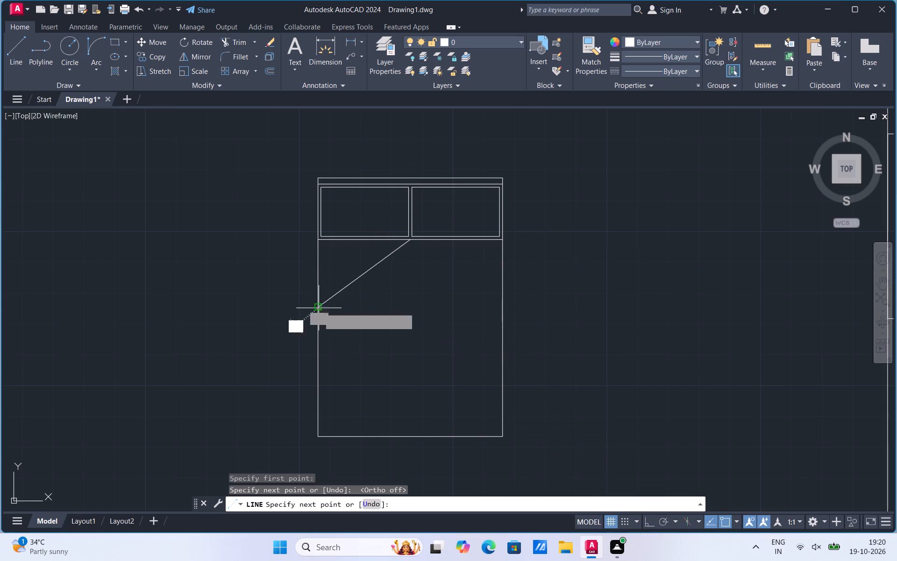
{"action": "left_click", "coordinate": [499, 309]}
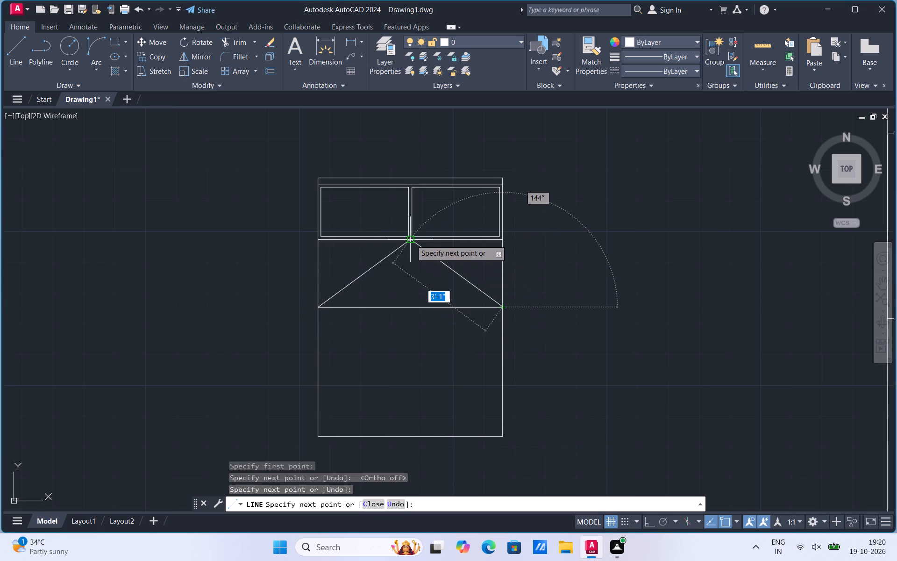
{"action": "left_click", "coordinate": [410, 240]}
{"action": "left_click", "coordinate": [413, 306]}
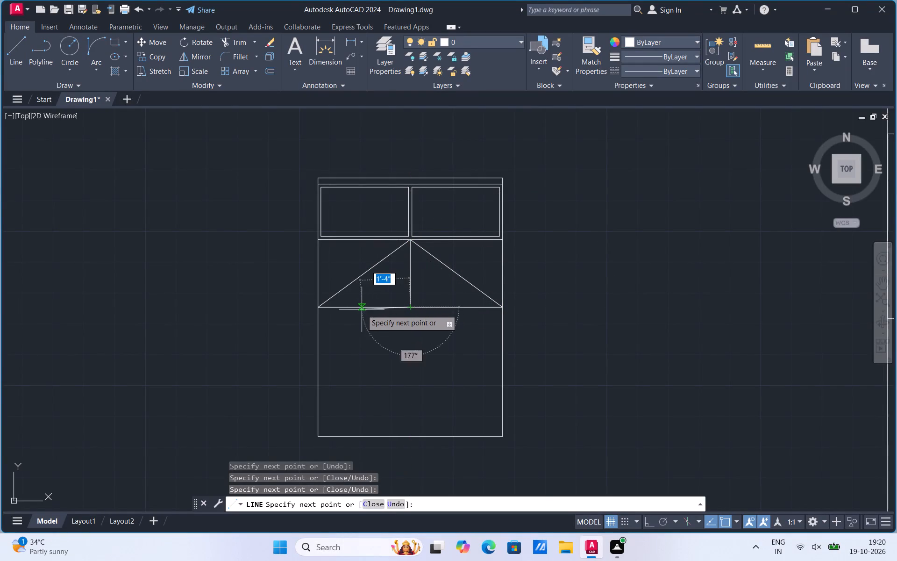
Draw two slanted lines from the triangle's apex to its base, one on each side of the centre line, the right one about 2'-1" long.
{"action": "left_click", "coordinate": [15, 50]}
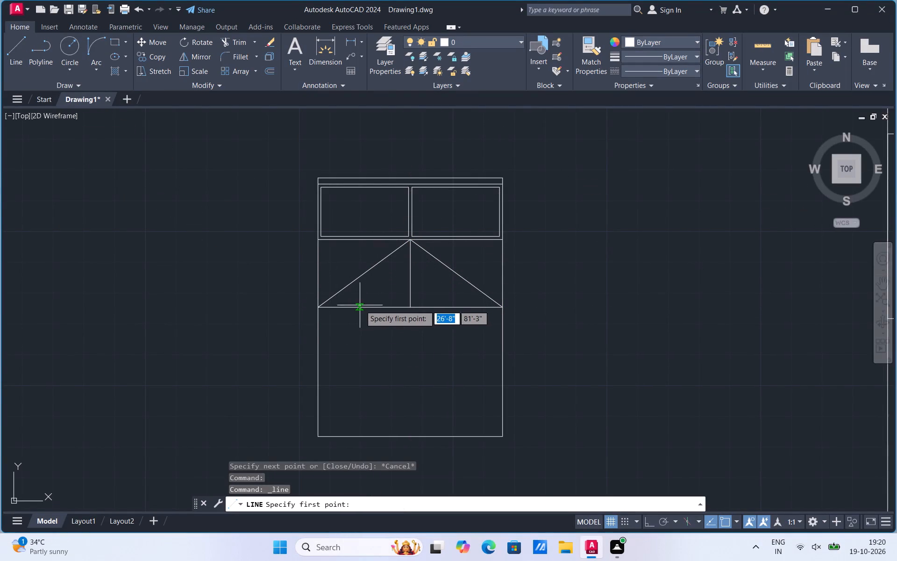
{"action": "left_click", "coordinate": [409, 241]}
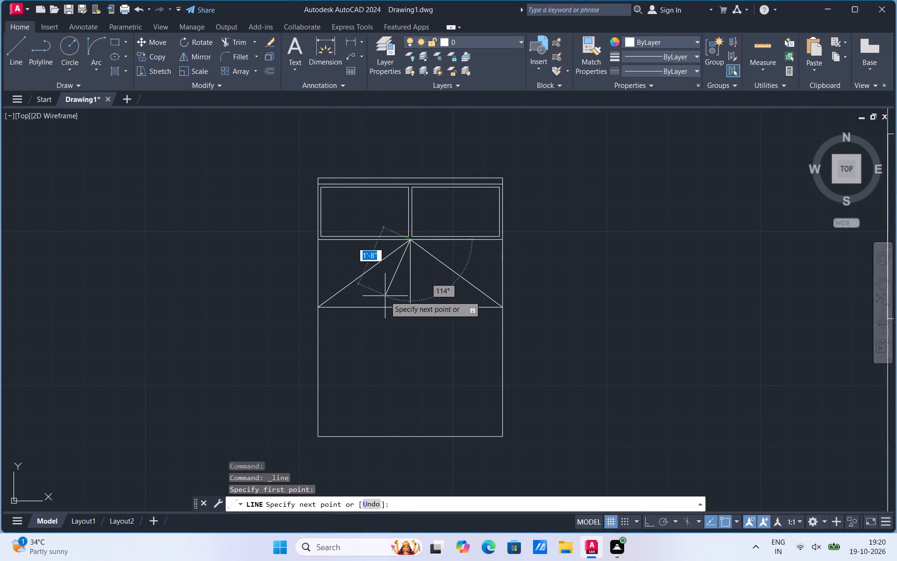
{"action": "left_click", "coordinate": [368, 308]}
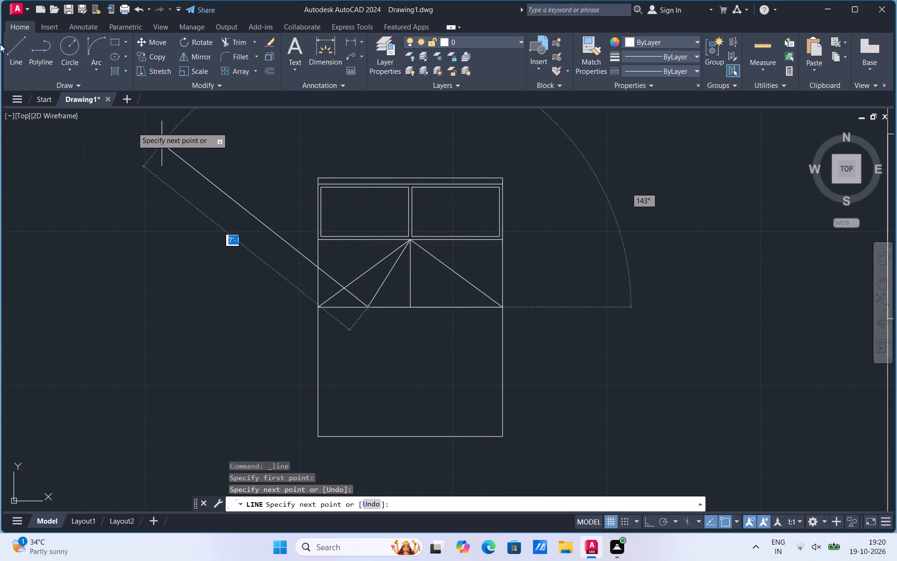
{"action": "left_click", "coordinate": [19, 51]}
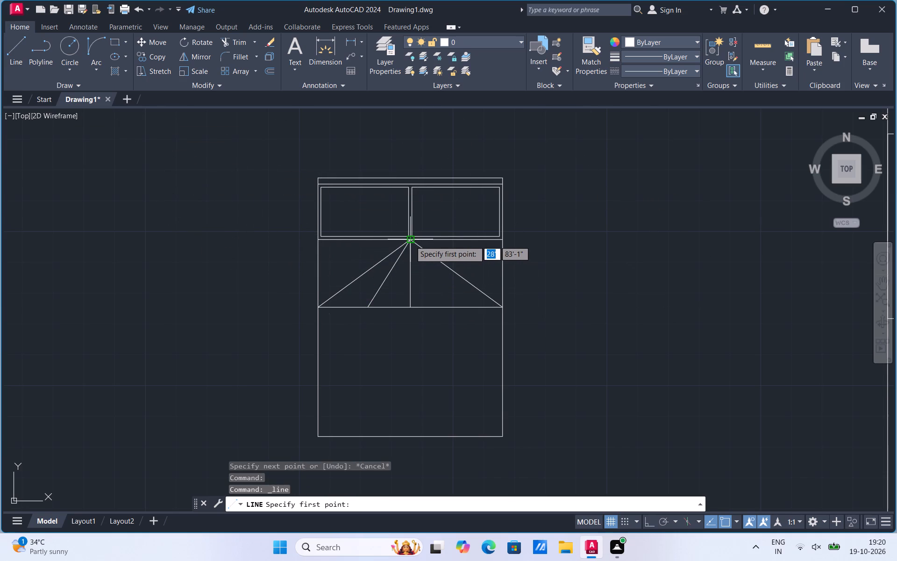
{"action": "left_click", "coordinate": [410, 242]}
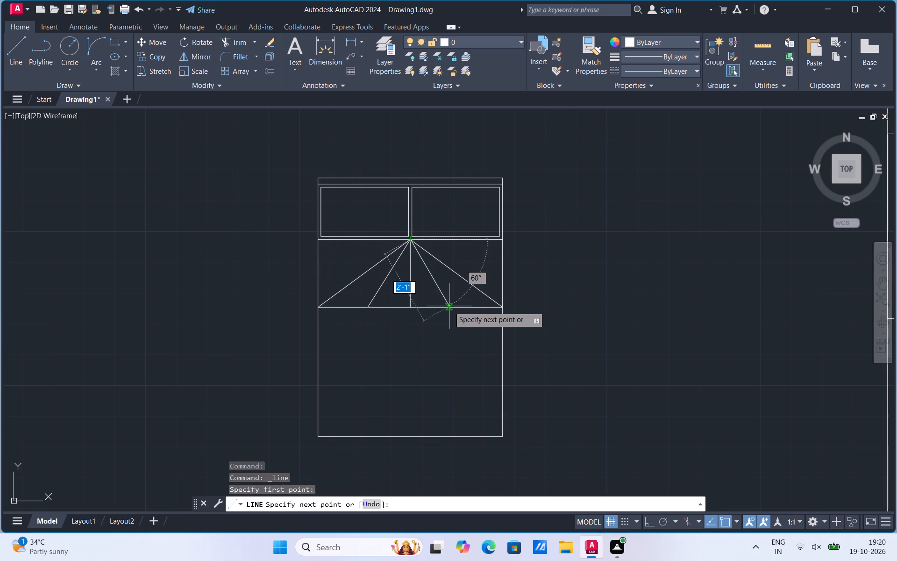
{"action": "left_click", "coordinate": [449, 307]}
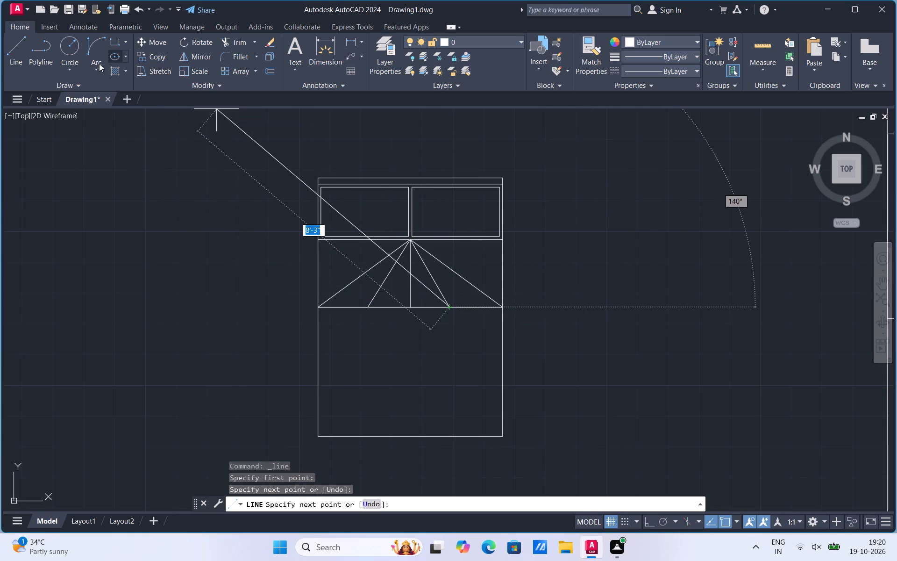
Draw a shallow upward Start, End, Direction arc from the base's left end to the foot of the left slanted line.
{"action": "left_click", "coordinate": [92, 74]}
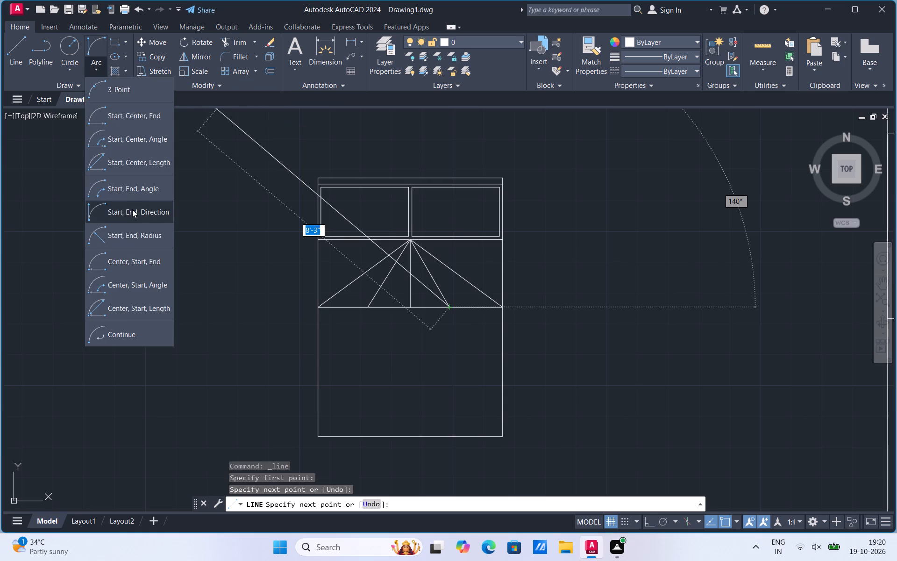
{"action": "left_click", "coordinate": [132, 209]}
{"action": "scroll", "coordinate": [365, 299], "scroll_direction": "up", "scroll_amount": 3}
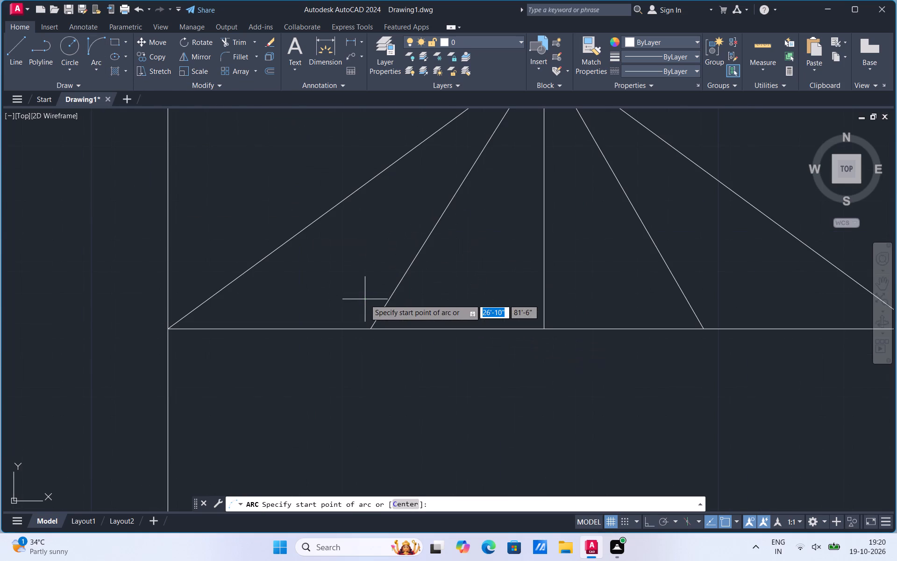
{"action": "left_click", "coordinate": [170, 329]}
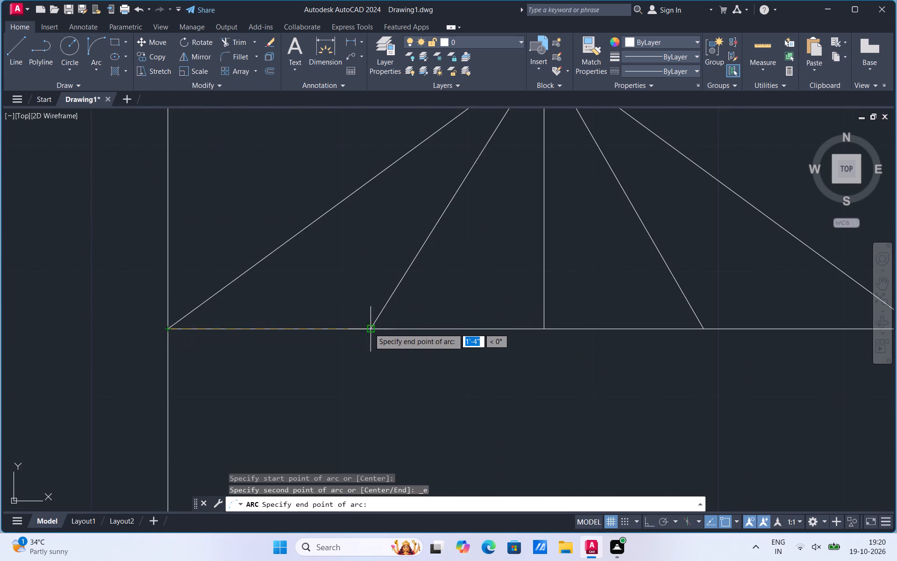
{"action": "left_click", "coordinate": [372, 330]}
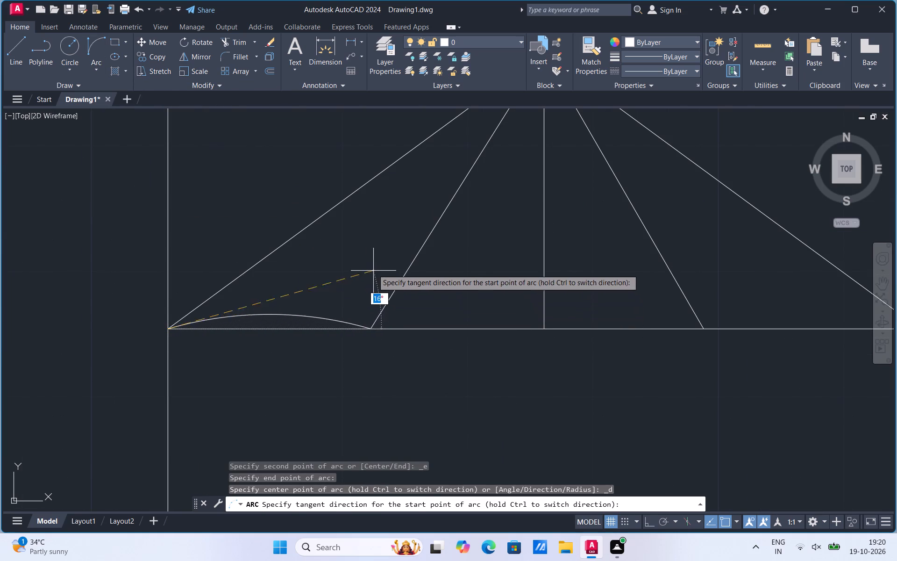
{"action": "left_click", "coordinate": [344, 211]}
{"action": "scroll", "coordinate": [265, 355], "scroll_direction": "down", "scroll_amount": 2}
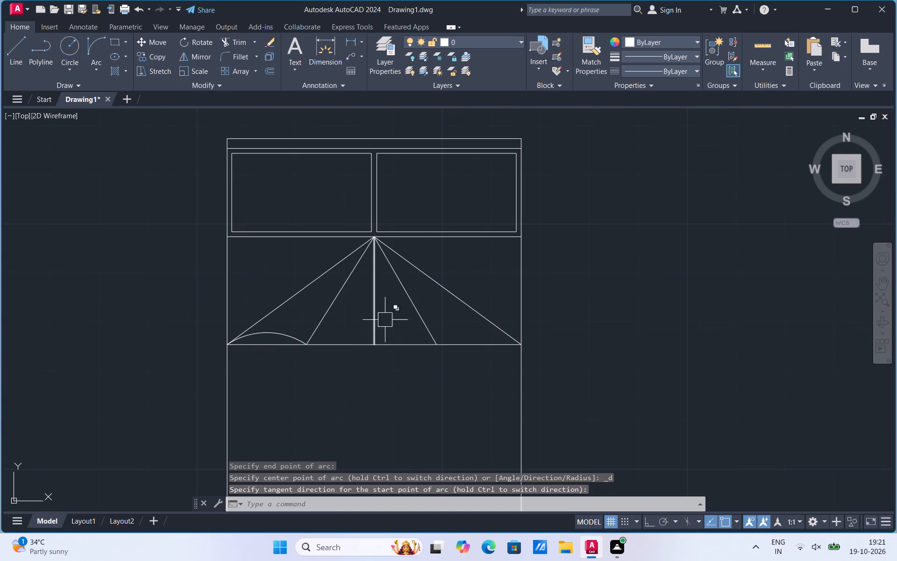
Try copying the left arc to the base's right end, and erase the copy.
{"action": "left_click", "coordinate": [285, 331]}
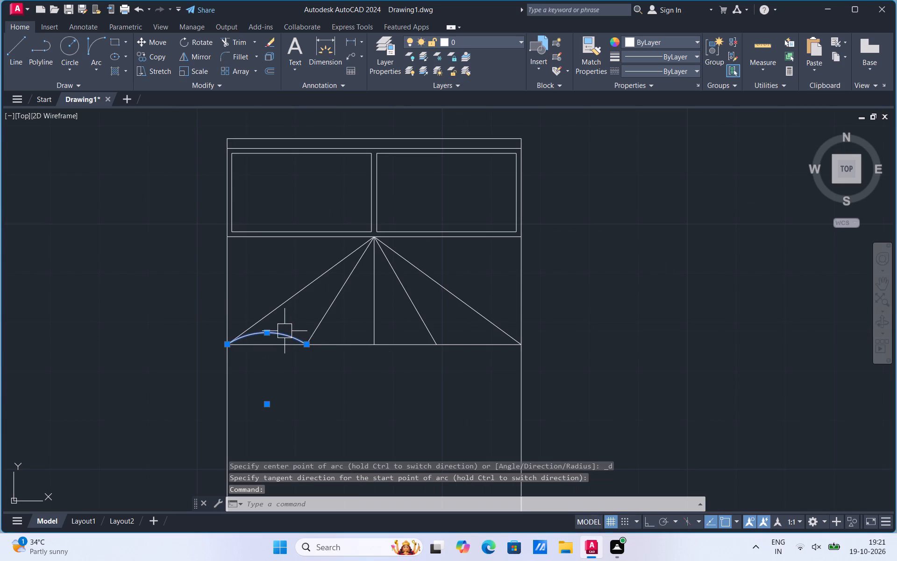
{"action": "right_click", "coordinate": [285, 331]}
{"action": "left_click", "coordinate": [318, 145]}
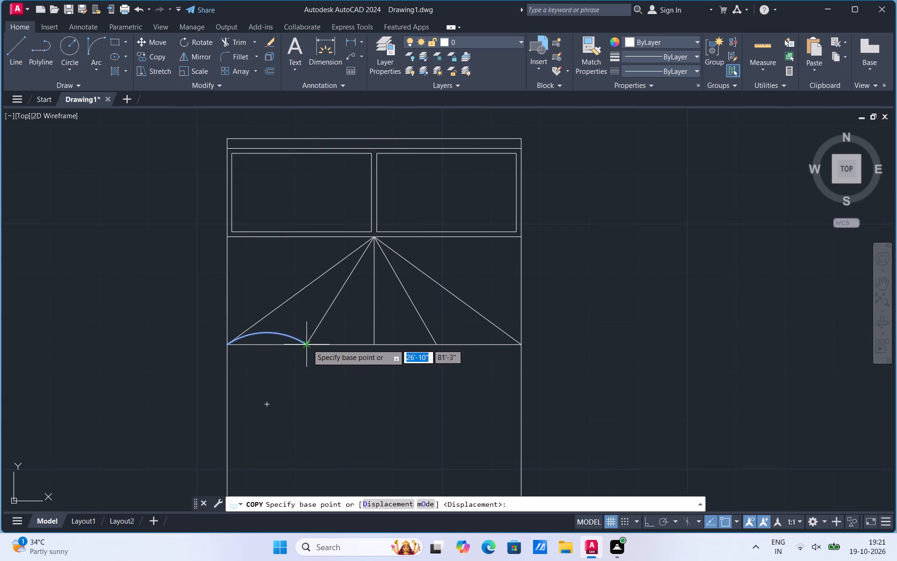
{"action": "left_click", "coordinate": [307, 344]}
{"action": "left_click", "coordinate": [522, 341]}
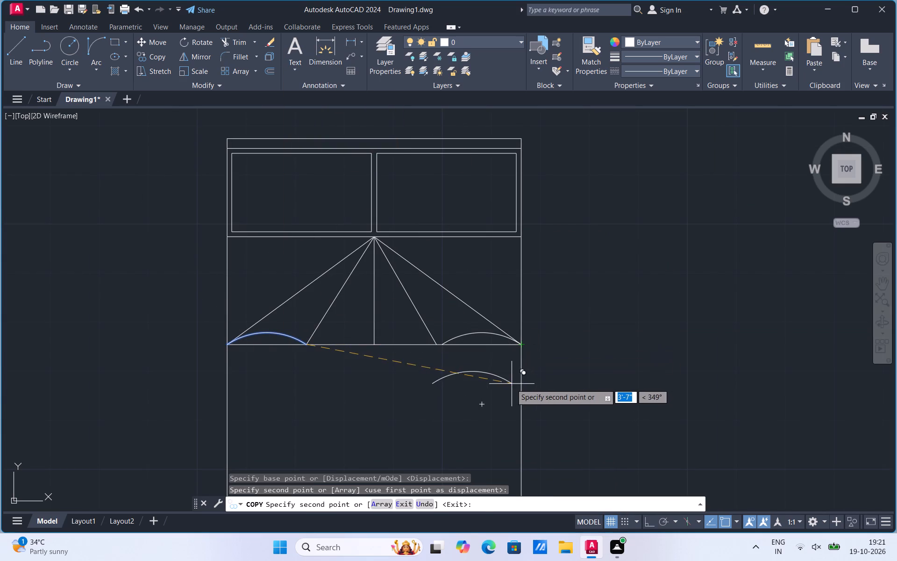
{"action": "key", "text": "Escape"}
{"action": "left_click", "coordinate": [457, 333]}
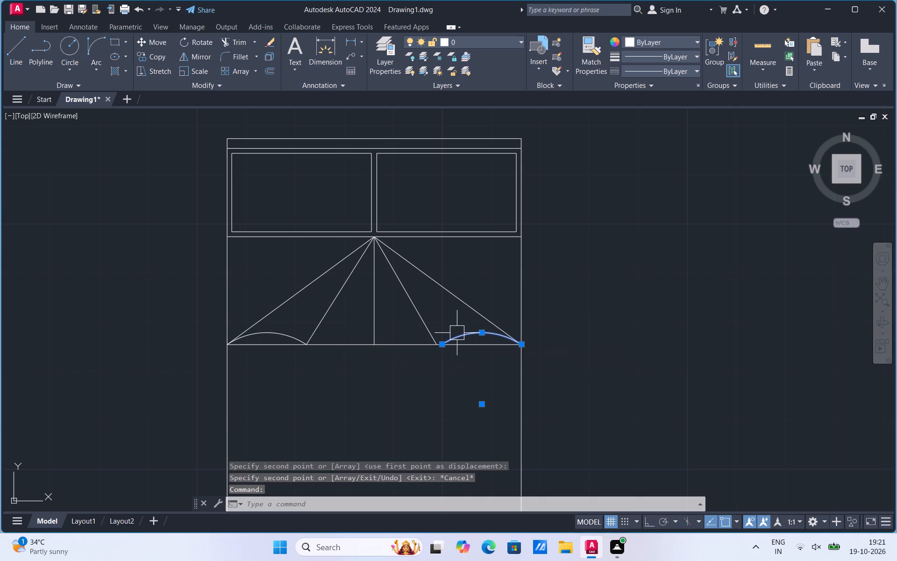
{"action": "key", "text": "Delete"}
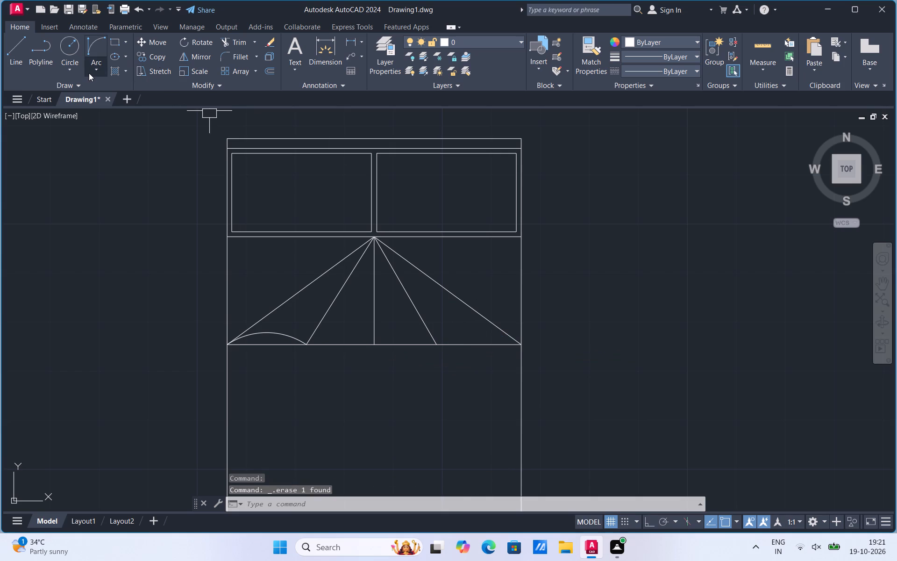
Draw a matching Start, End, Direction arc from the foot of the right slanted line to the base's right end.
{"action": "left_click", "coordinate": [91, 72]}
{"action": "left_click", "coordinate": [117, 217]}
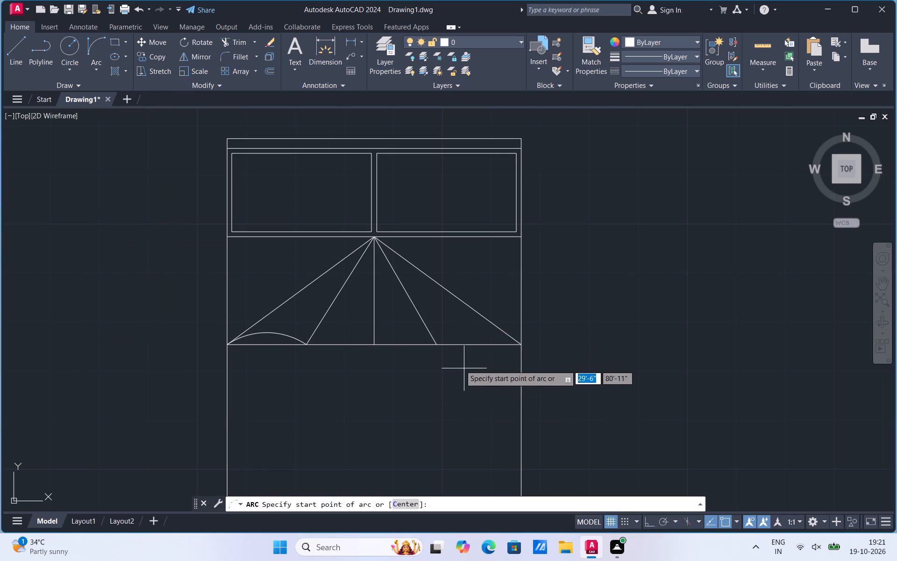
{"action": "left_click", "coordinate": [433, 343]}
{"action": "left_click", "coordinate": [522, 345]}
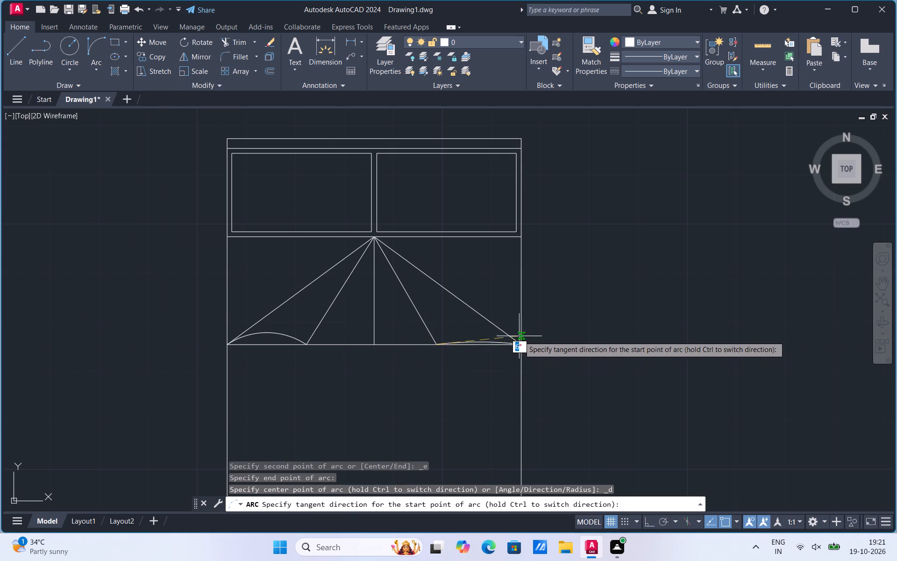
{"action": "left_click", "coordinate": [471, 322]}
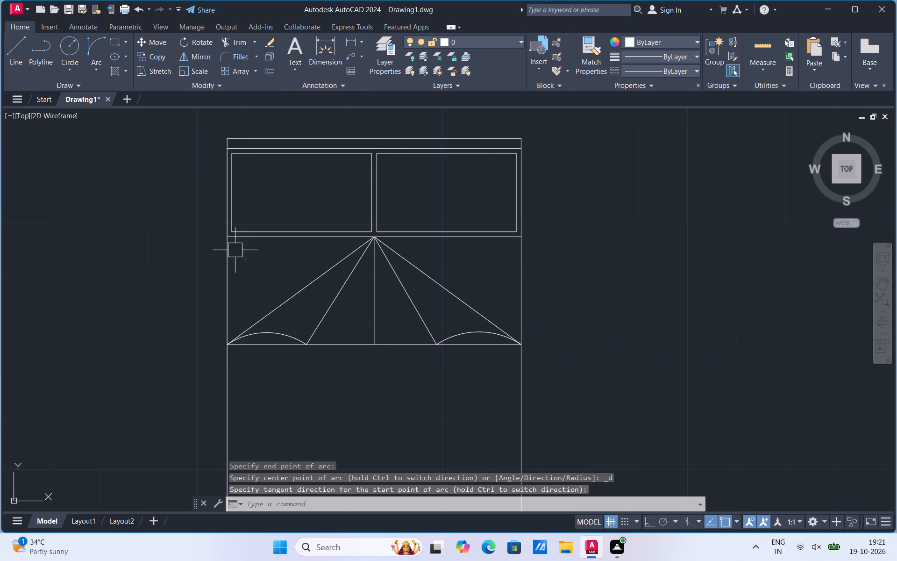
Trim away the vertical centre line and the whole horizontal base, leaving the slanted lines and the two arcs.
{"action": "left_click", "coordinate": [240, 41]}
{"action": "left_click_drag", "start_coordinate": [336, 340], "coordinate": [360, 368]}
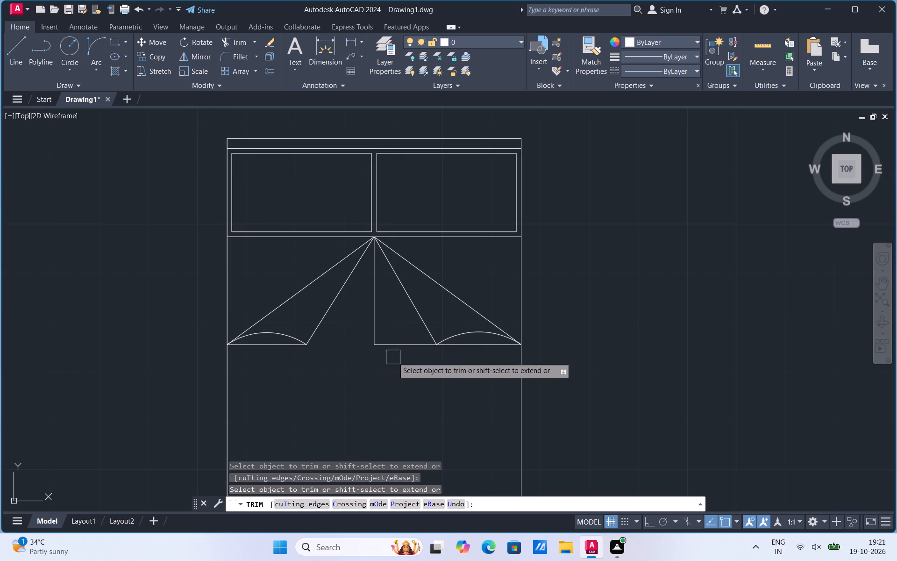
{"action": "left_click", "coordinate": [394, 353]}
{"action": "left_click", "coordinate": [388, 329]}
{"action": "left_click", "coordinate": [371, 322]}
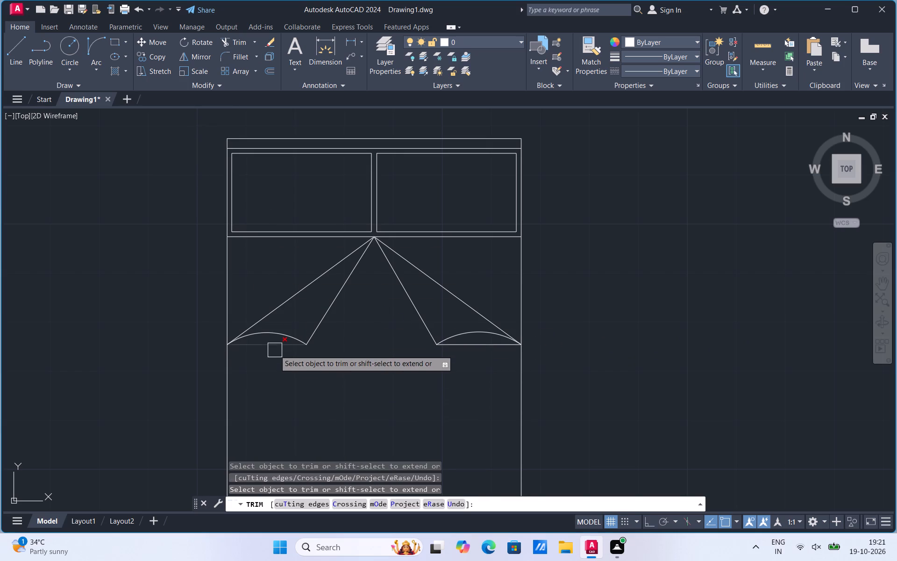
{"action": "left_click", "coordinate": [275, 350]}
{"action": "left_click", "coordinate": [483, 351]}
{"action": "scroll", "coordinate": [398, 352], "scroll_direction": "down", "scroll_amount": 1}
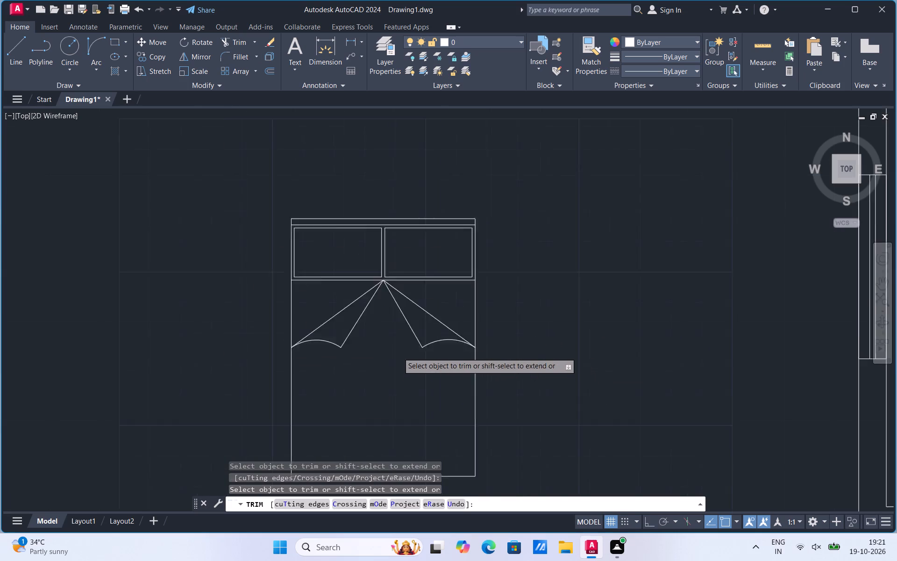
{"action": "scroll", "coordinate": [398, 352], "scroll_direction": "down", "scroll_amount": 1}
{"action": "scroll", "coordinate": [394, 387], "scroll_direction": "up", "scroll_amount": 1}
{"action": "key", "text": "Escape"}
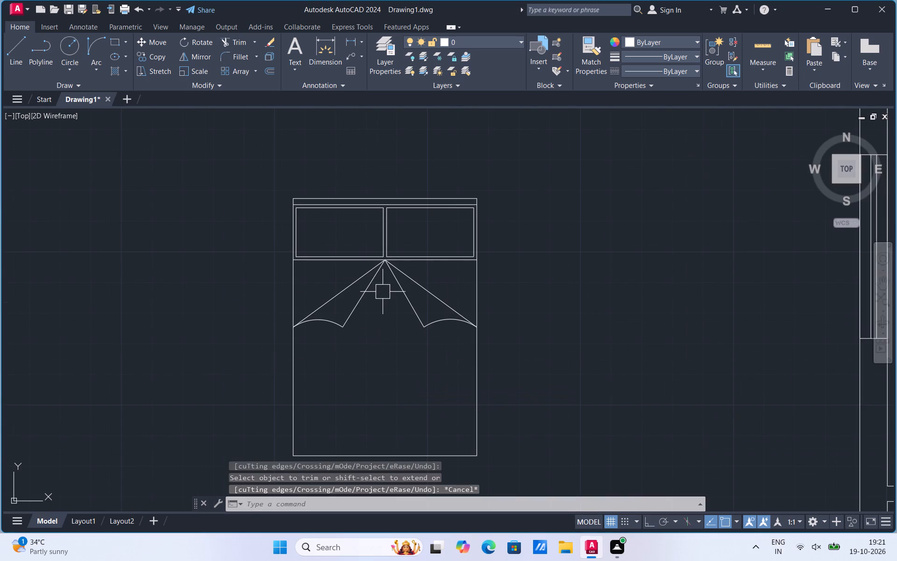
Move the bed outline's bottom edge straight up about 7 inches with Ortho on.
{"action": "scroll", "coordinate": [383, 265], "scroll_direction": "down", "scroll_amount": 1}
{"action": "left_click", "coordinate": [390, 387]}
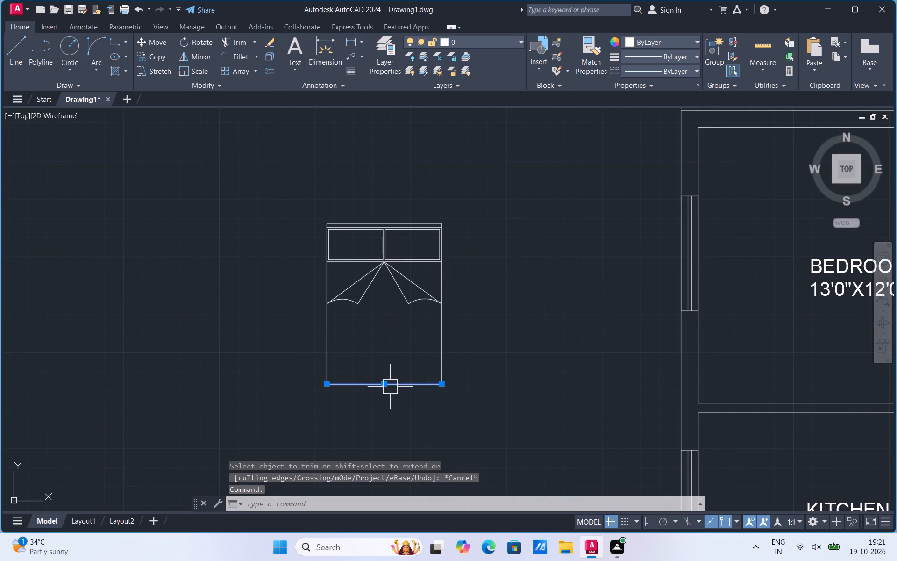
{"action": "right_click", "coordinate": [390, 387]}
{"action": "left_click", "coordinate": [410, 188]}
{"action": "scroll", "coordinate": [439, 360], "scroll_direction": "up", "scroll_amount": 1}
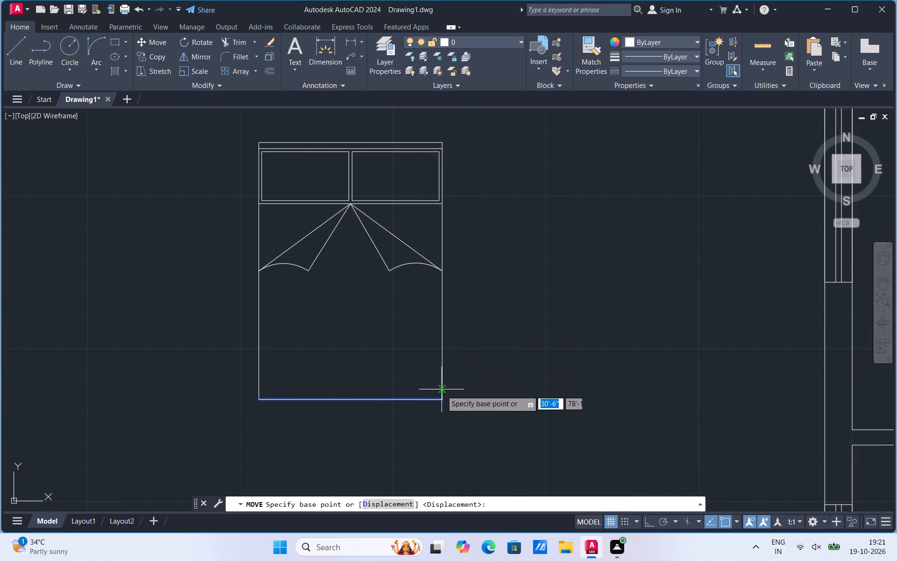
{"action": "left_click", "coordinate": [443, 399]}
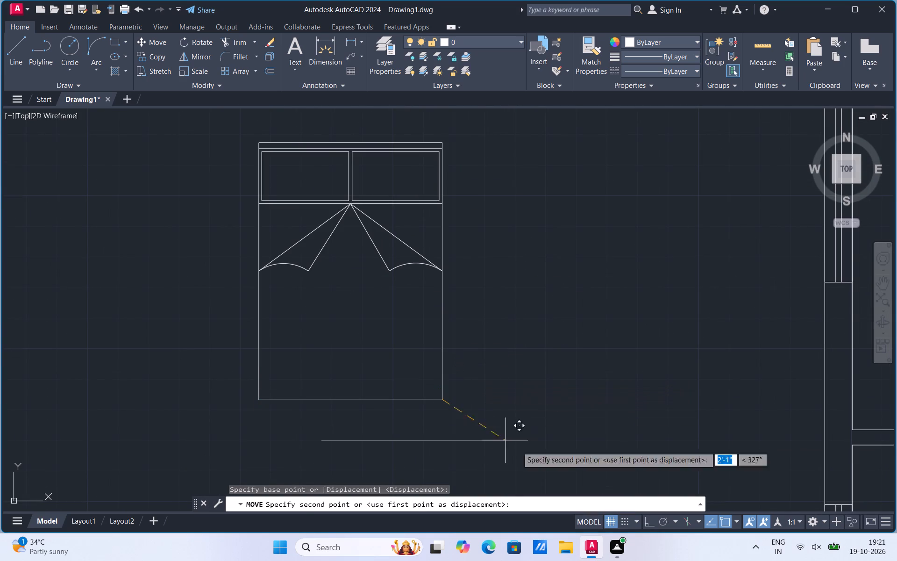
{"action": "left_click", "coordinate": [648, 520]}
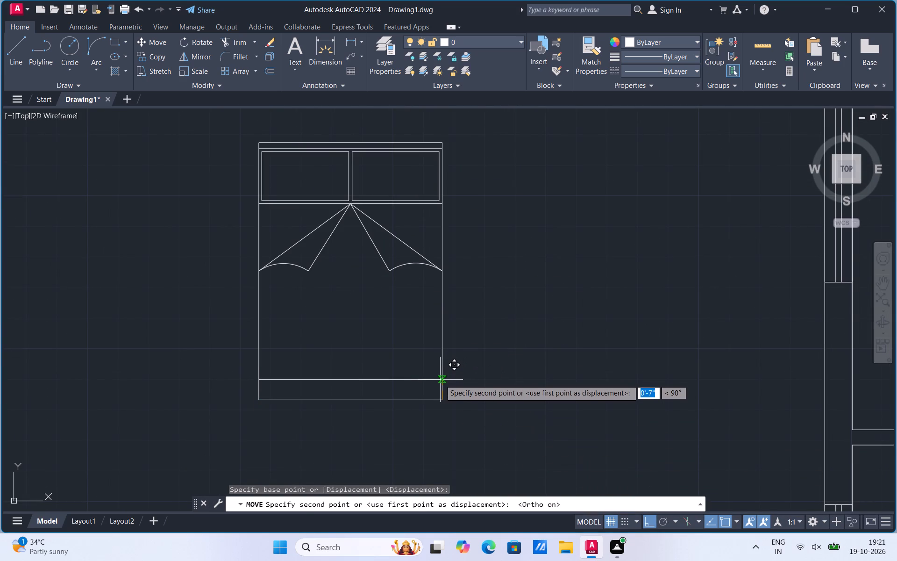
{"action": "left_click", "coordinate": [440, 380]}
Trim the two side-line ends that extend below the bed's bottom edge.
{"action": "left_click", "coordinate": [235, 43]}
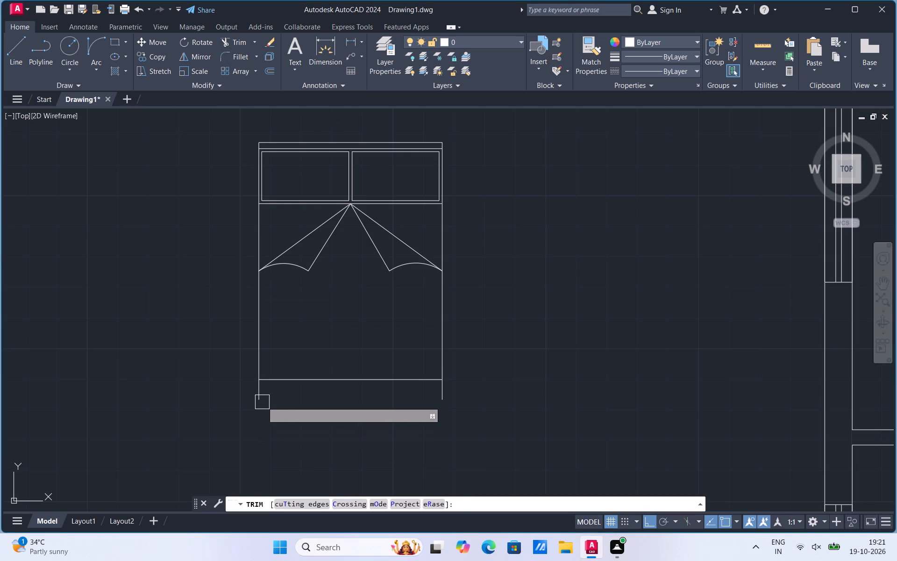
{"action": "left_click", "coordinate": [262, 401]}
{"action": "left_click", "coordinate": [440, 400]}
{"action": "scroll", "coordinate": [440, 400], "scroll_direction": "down", "scroll_amount": 2}
{"action": "scroll", "coordinate": [440, 400], "scroll_direction": "up", "scroll_amount": 1}
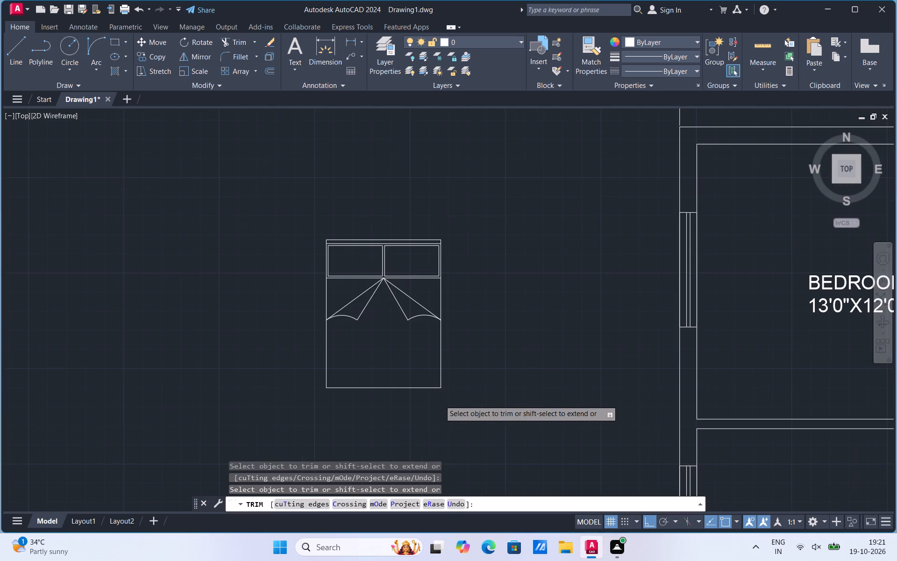
{"action": "key", "text": "Escape"}
Combine all the bed symbol's objects into one group.
{"action": "left_click", "coordinate": [301, 411]}
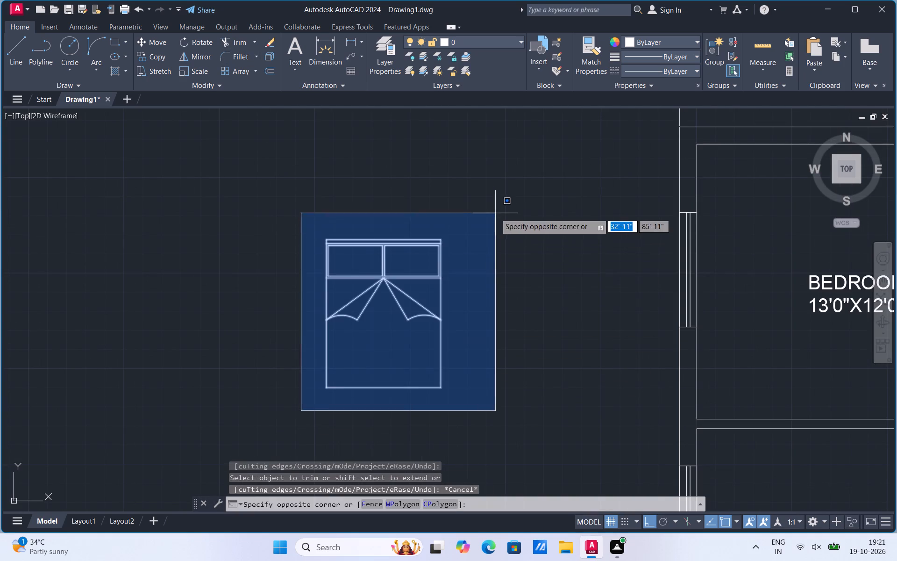
{"action": "left_click", "coordinate": [495, 213]}
{"action": "right_click", "coordinate": [478, 225]}
{"action": "left_click", "coordinate": [523, 370]}
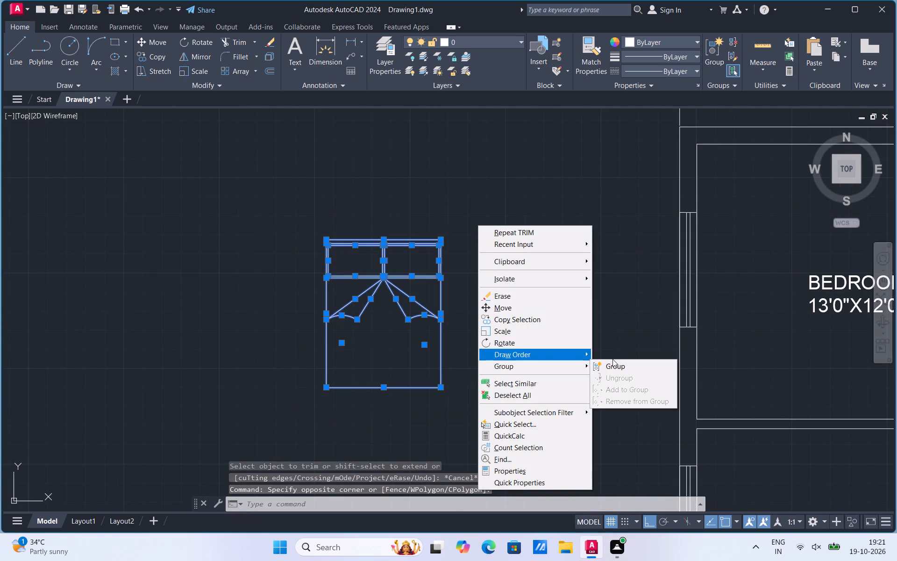
{"action": "left_click", "coordinate": [613, 367]}
Copy the bed by its headboard midpoint against the top walls of the 13'0"X12'0", 10'0"X12'0" and upper 13'0"X11'0" bedrooms, with Ortho off.
{"action": "left_click", "coordinate": [395, 303]}
{"action": "right_click", "coordinate": [395, 303]}
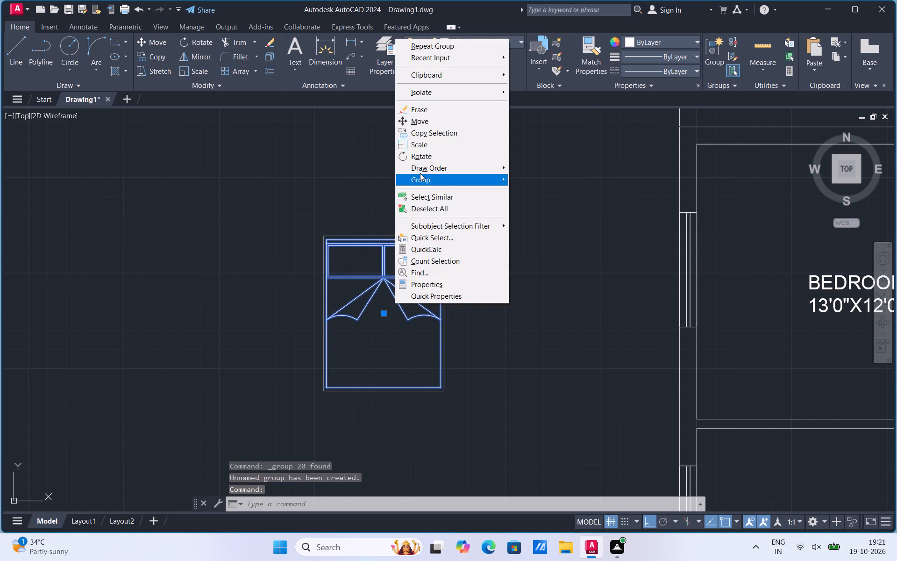
{"action": "left_click", "coordinate": [428, 133]}
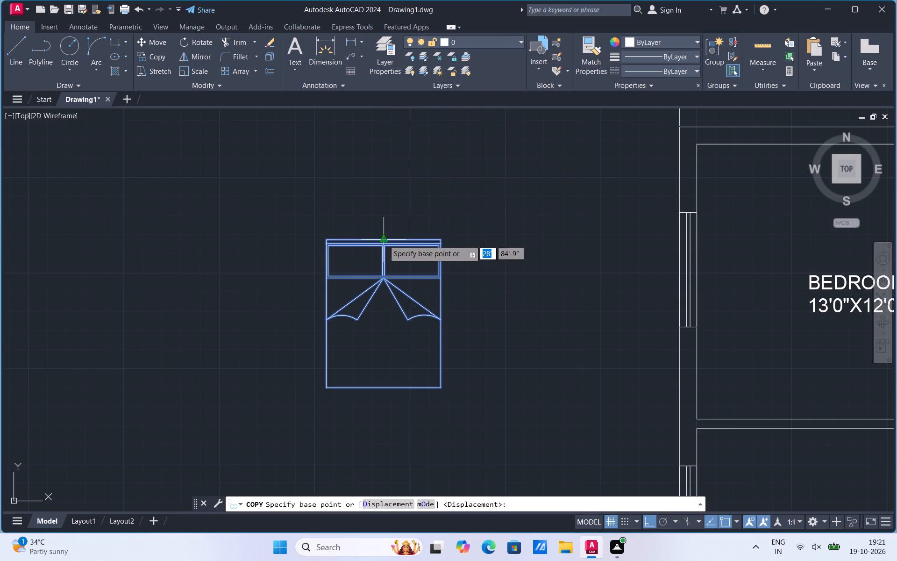
{"action": "left_click", "coordinate": [384, 240]}
{"action": "scroll", "coordinate": [192, 230], "scroll_direction": "down", "scroll_amount": 3}
{"action": "left_click", "coordinate": [654, 522]}
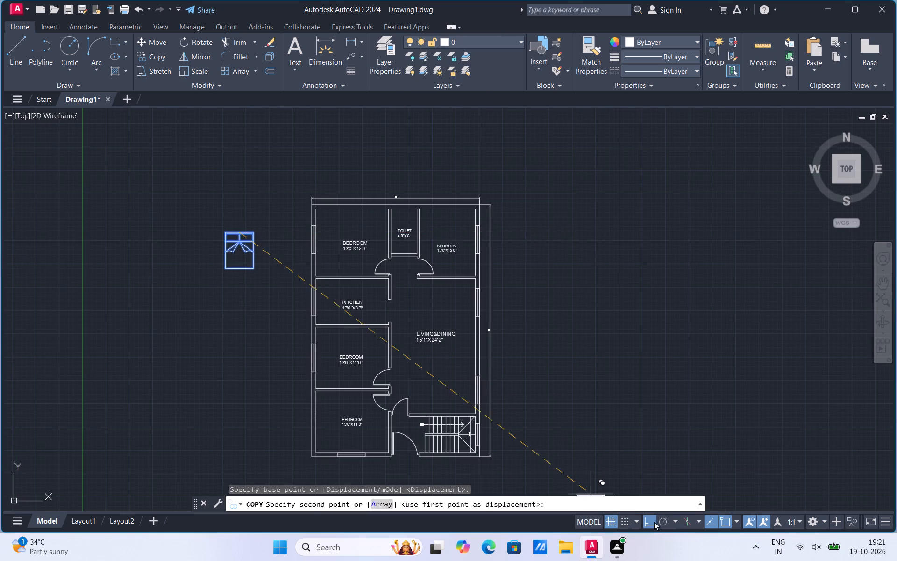
{"action": "scroll", "coordinate": [367, 226], "scroll_direction": "up", "scroll_amount": 4}
{"action": "scroll", "coordinate": [367, 226], "scroll_direction": "down", "scroll_amount": 2}
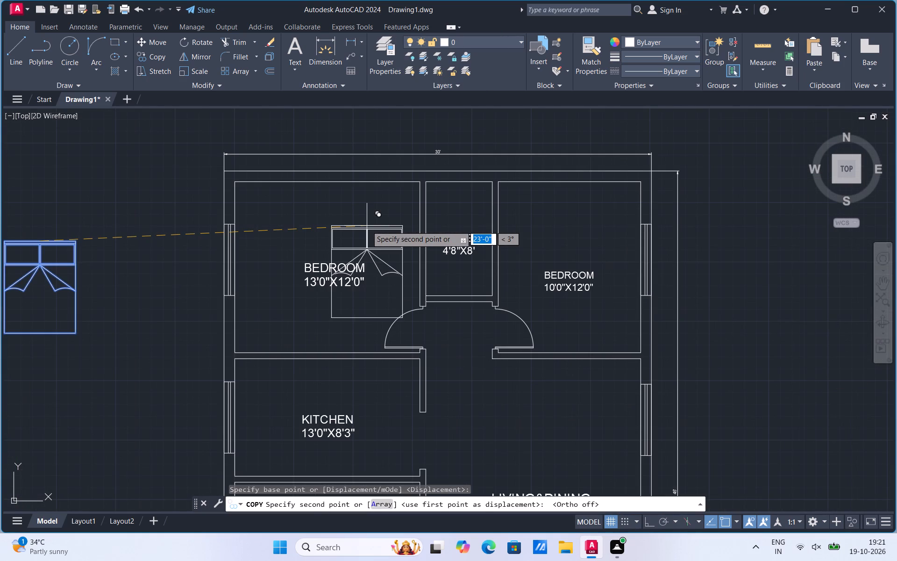
{"action": "left_click", "coordinate": [324, 180]}
{"action": "left_click", "coordinate": [568, 180]}
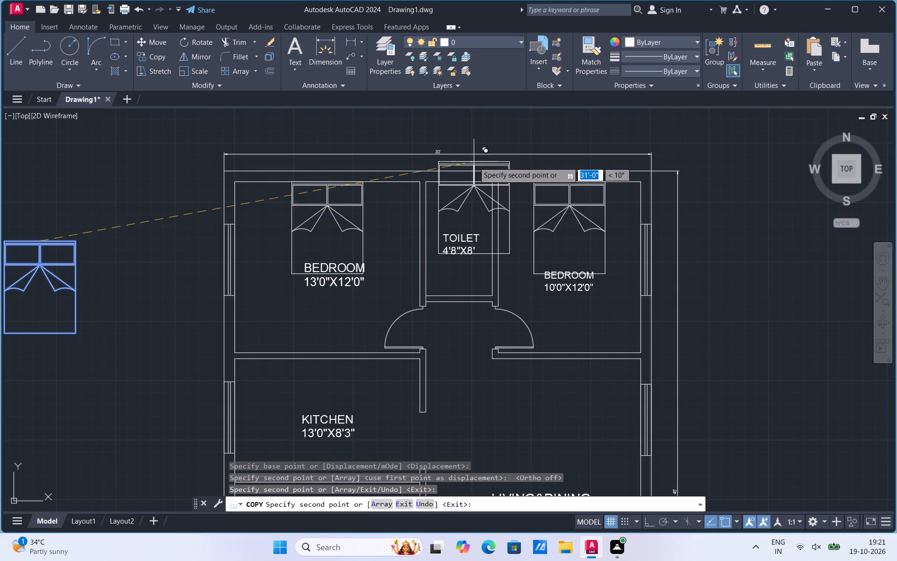
{"action": "scroll", "coordinate": [474, 162], "scroll_direction": "down", "scroll_amount": 3}
{"action": "scroll", "coordinate": [447, 241], "scroll_direction": "up", "scroll_amount": 3}
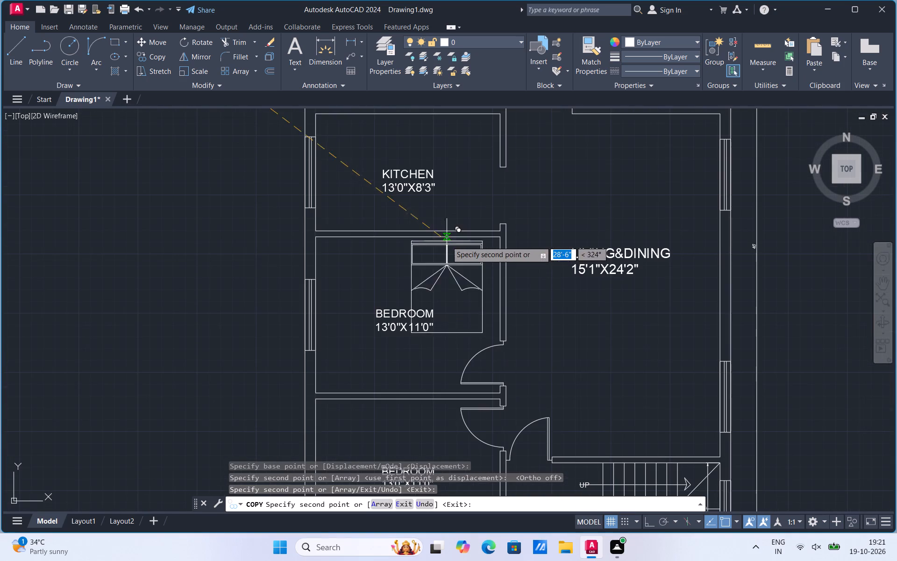
{"action": "left_click", "coordinate": [405, 236]}
Place one more bed copy in the empty space left of the bottom 13'0"X11'0" bedroom and end the copying.
{"action": "scroll", "coordinate": [427, 173], "scroll_direction": "down", "scroll_amount": 2}
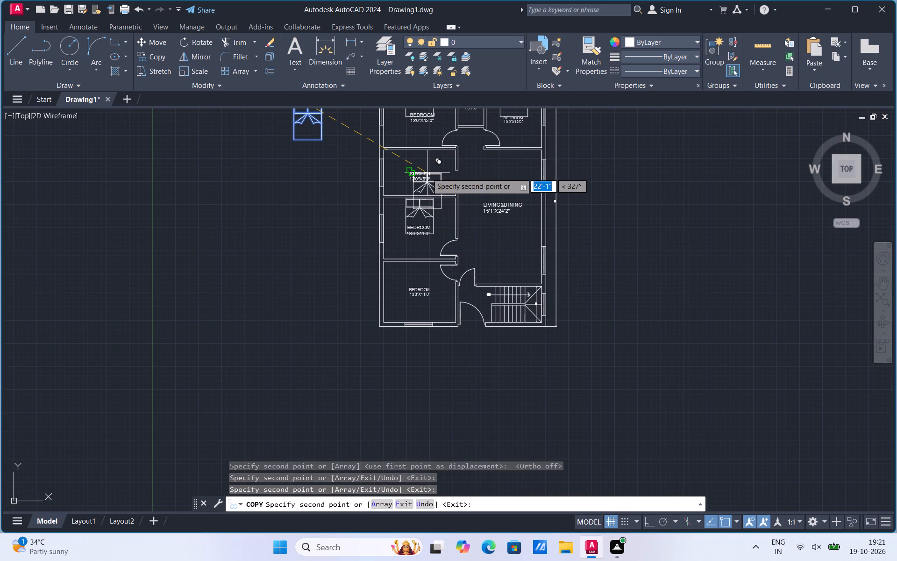
{"action": "scroll", "coordinate": [437, 182], "scroll_direction": "down", "scroll_amount": 2}
{"action": "scroll", "coordinate": [397, 227], "scroll_direction": "up", "scroll_amount": 3}
{"action": "left_click", "coordinate": [397, 227]}
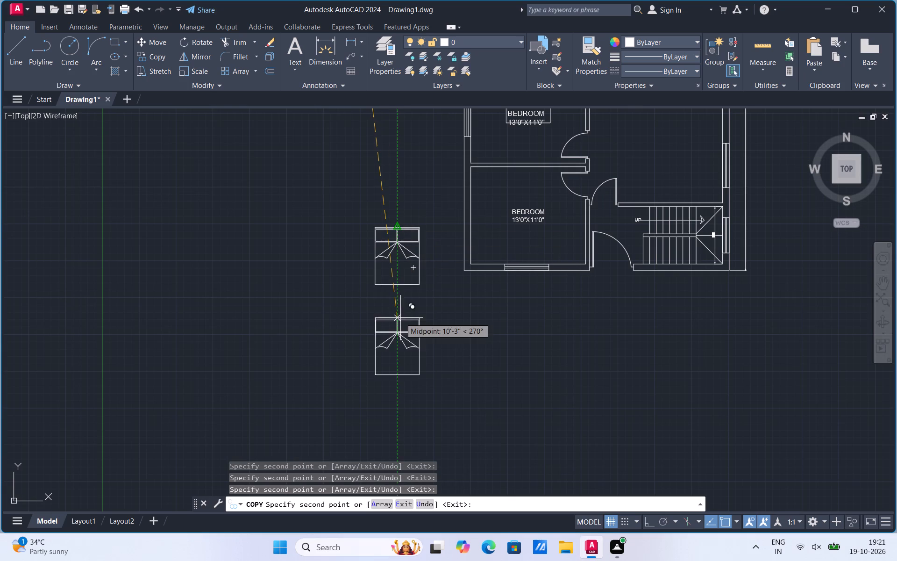
{"action": "key", "text": "Escape"}
Rotate the bed copy outside the plan 90° about its lower-left corner with Ortho on, so its headboard faces left.
{"action": "left_click", "coordinate": [390, 289]}
{"action": "right_click", "coordinate": [390, 289]}
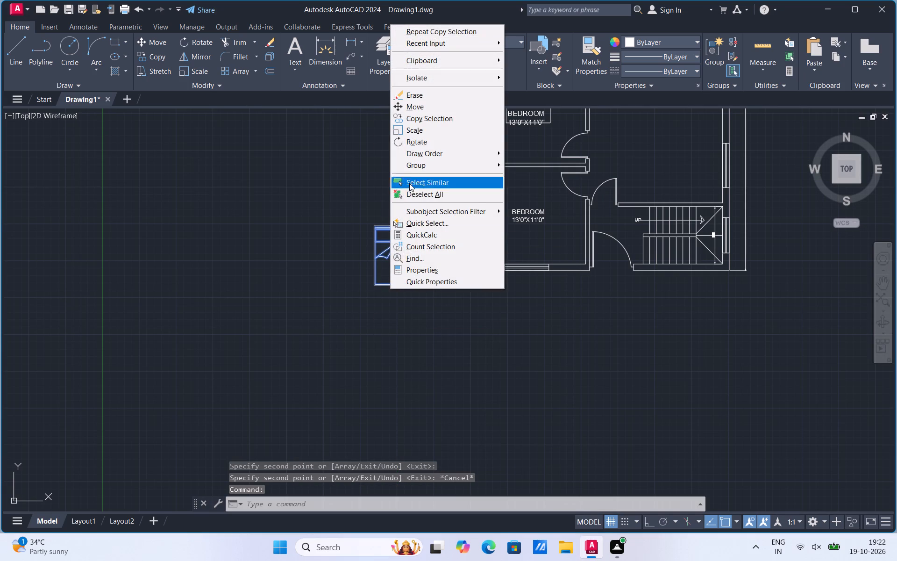
{"action": "left_click", "coordinate": [417, 144]}
{"action": "left_click", "coordinate": [375, 284]}
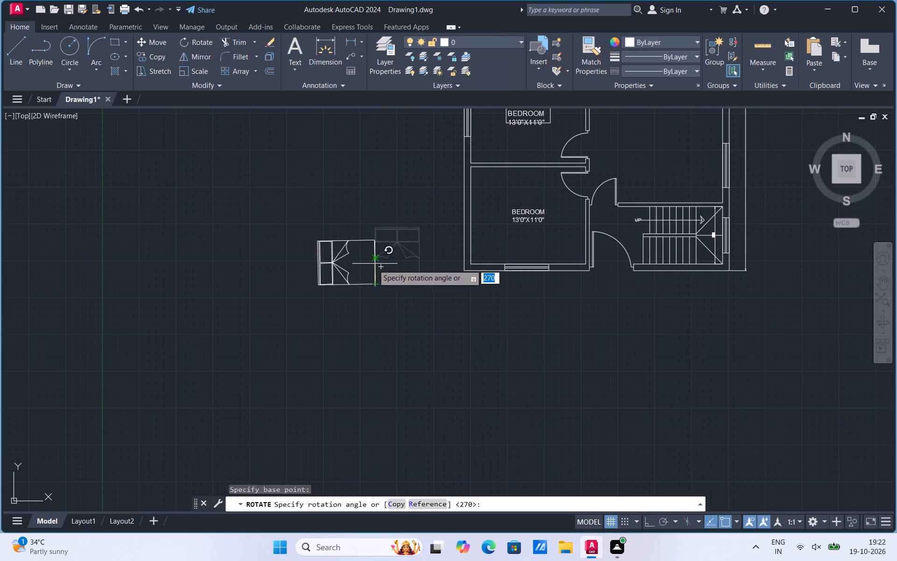
{"action": "left_click", "coordinate": [648, 518]}
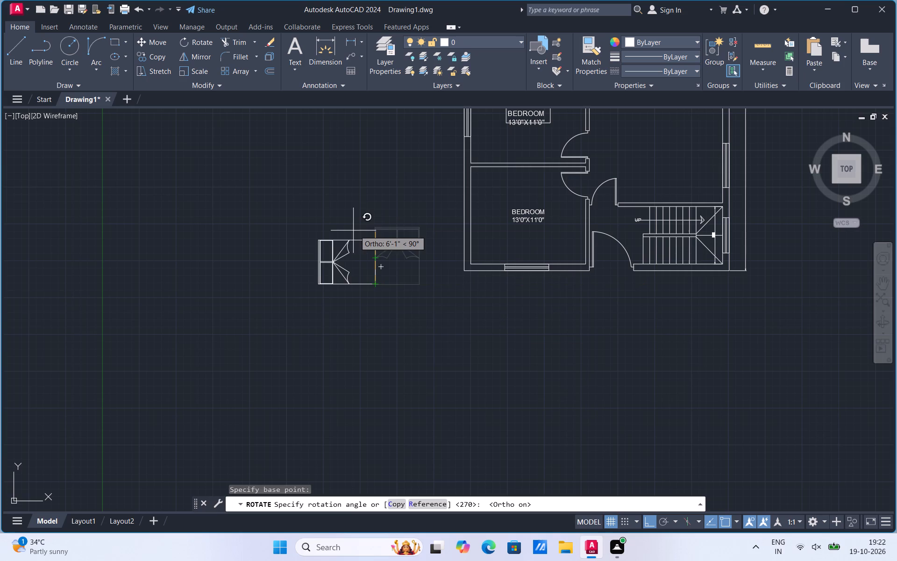
{"action": "left_click", "coordinate": [349, 231]}
Move the rotated bed by its headboard midpoint against the left wall of the bottom 13'0"X11'0" bedroom, with Ortho off.
{"action": "left_click", "coordinate": [330, 258]}
{"action": "right_click", "coordinate": [330, 258]}
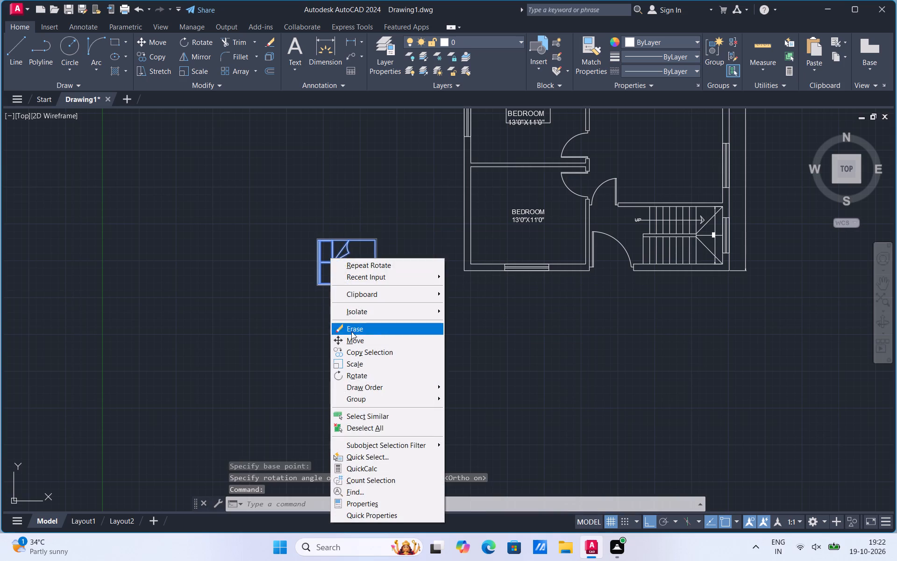
{"action": "left_click", "coordinate": [354, 344]}
{"action": "scroll", "coordinate": [318, 260], "scroll_direction": "up", "scroll_amount": 3}
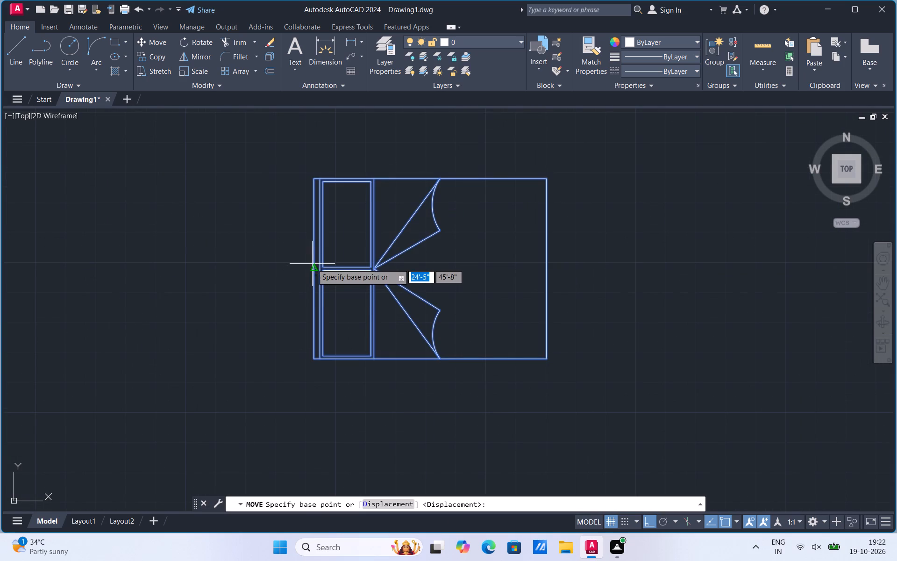
{"action": "left_click", "coordinate": [314, 271]}
{"action": "scroll", "coordinate": [204, 274], "scroll_direction": "down", "scroll_amount": 2}
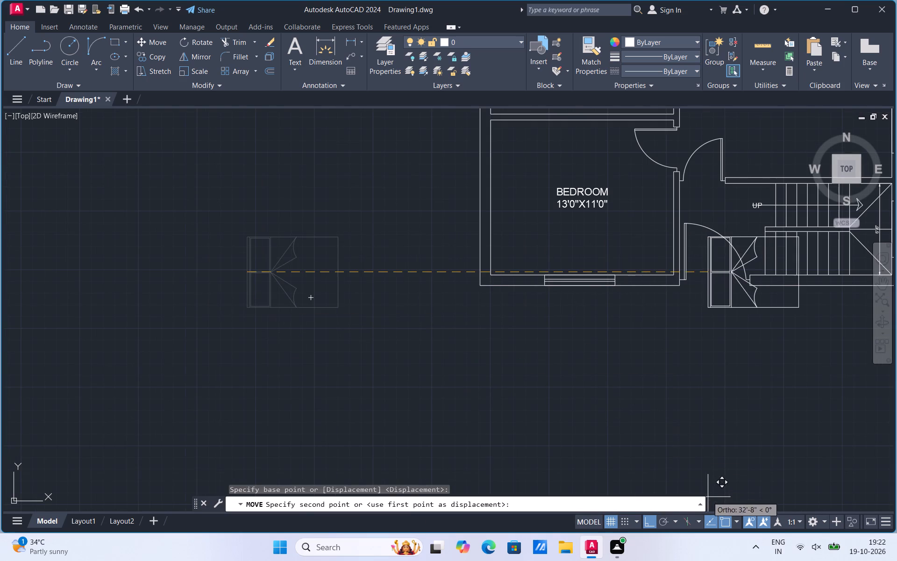
{"action": "left_click", "coordinate": [648, 520]}
{"action": "left_click", "coordinate": [493, 197]}
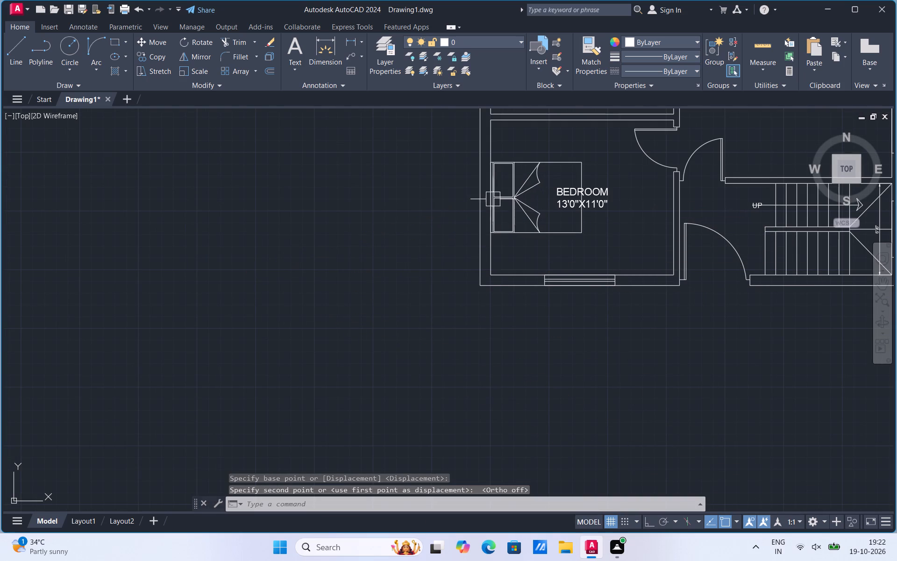
Move the bottom bedroom's text label off the bed into the clear space to its right.
{"action": "scroll", "coordinate": [353, 359], "scroll_direction": "down", "scroll_amount": 3}
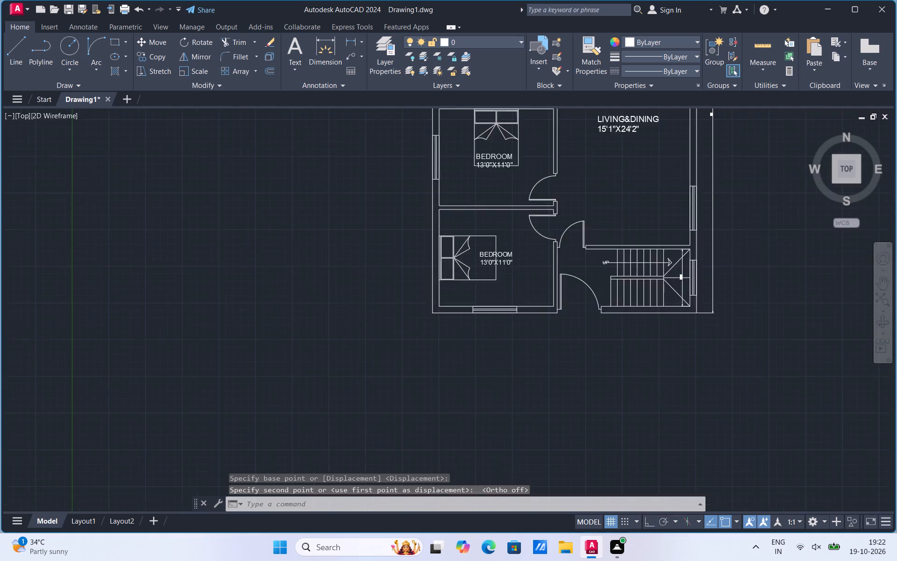
{"action": "scroll", "coordinate": [425, 320], "scroll_direction": "up", "scroll_amount": 3}
{"action": "left_click", "coordinate": [365, 312]}
{"action": "right_click", "coordinate": [365, 312]}
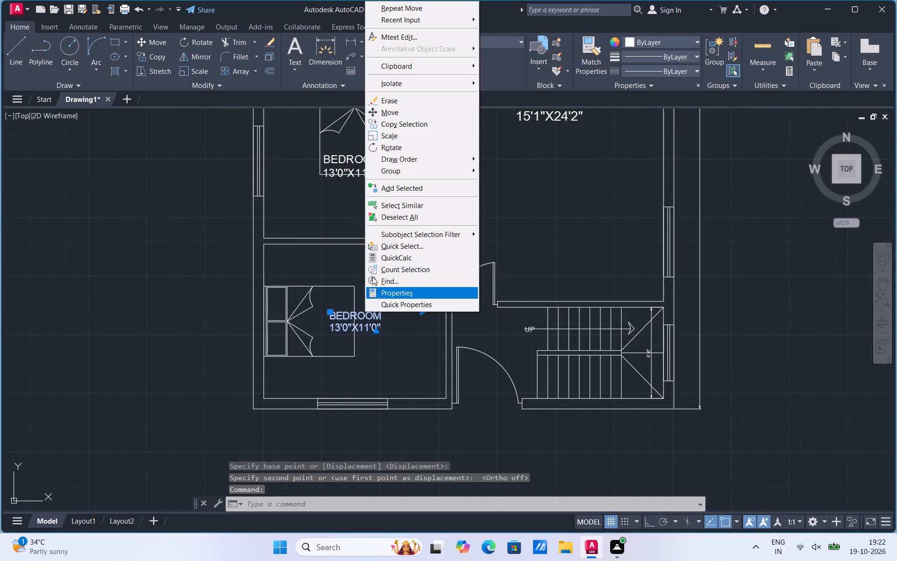
{"action": "left_click", "coordinate": [391, 109]}
{"action": "left_click", "coordinate": [370, 304]}
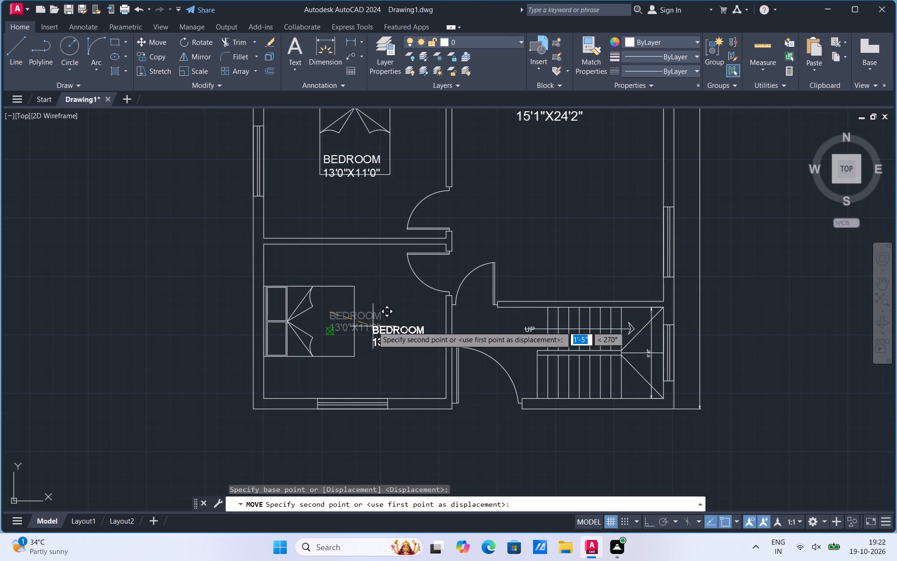
{"action": "left_click", "coordinate": [373, 326]}
{"action": "left_click", "coordinate": [384, 343]}
{"action": "right_click", "coordinate": [384, 343]}
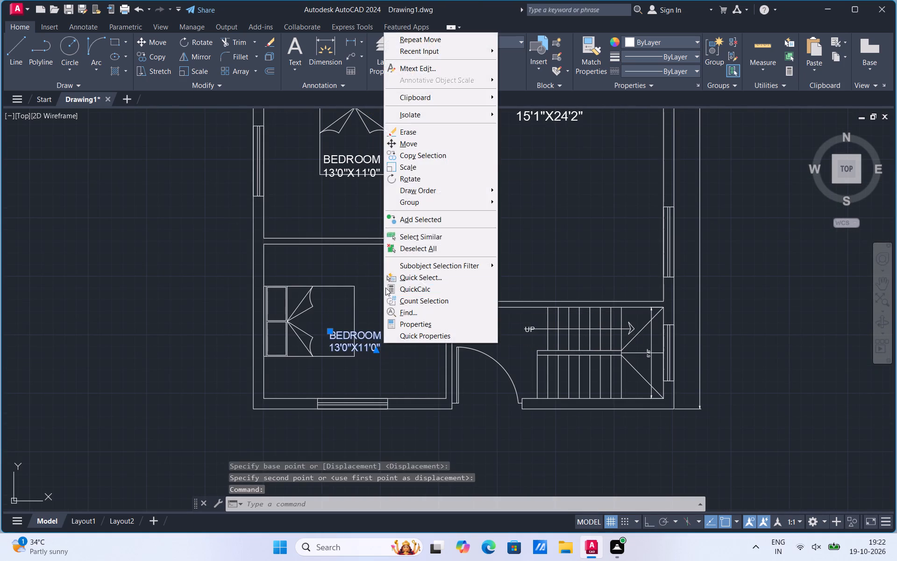
{"action": "left_click", "coordinate": [409, 146]}
{"action": "scroll", "coordinate": [377, 312], "scroll_direction": "up", "scroll_amount": 2}
{"action": "left_click", "coordinate": [357, 363]}
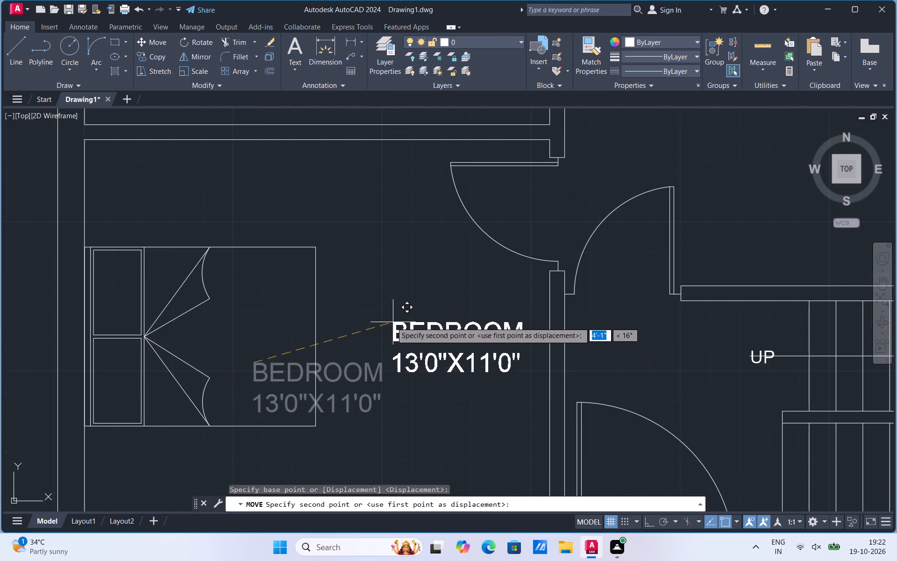
{"action": "left_click", "coordinate": [360, 326]}
Move the upper 13'0"X11'0" bedroom's text label into the clear space below its bed.
{"action": "scroll", "coordinate": [361, 392], "scroll_direction": "down", "scroll_amount": 3}
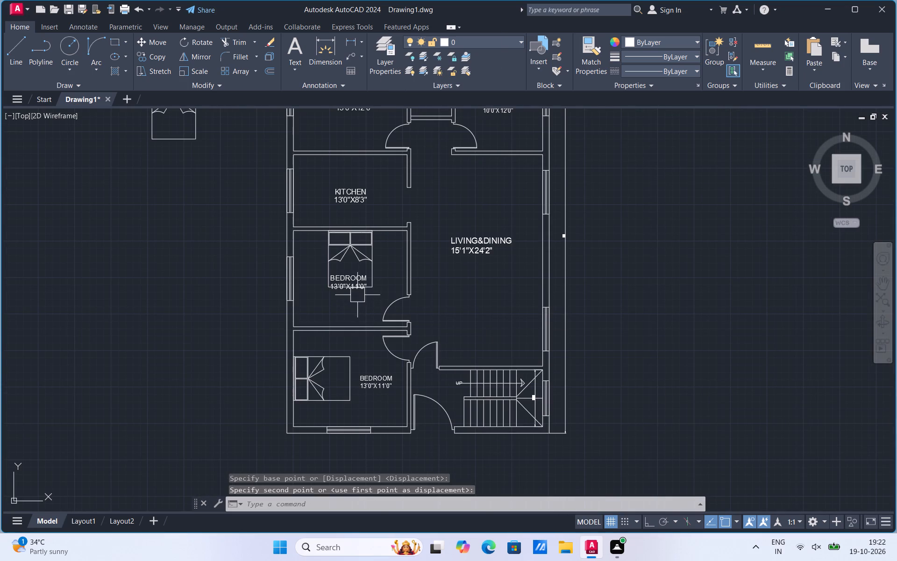
{"action": "scroll", "coordinate": [350, 259], "scroll_direction": "up", "scroll_amount": 2}
{"action": "left_click", "coordinate": [342, 295]}
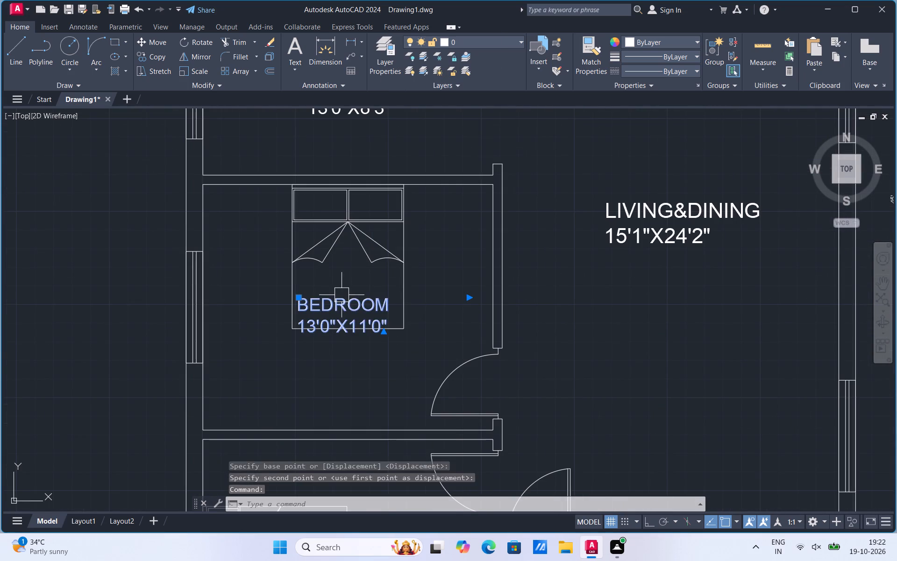
{"action": "right_click", "coordinate": [342, 295]}
{"action": "left_click", "coordinate": [370, 334]}
{"action": "left_click", "coordinate": [342, 299]}
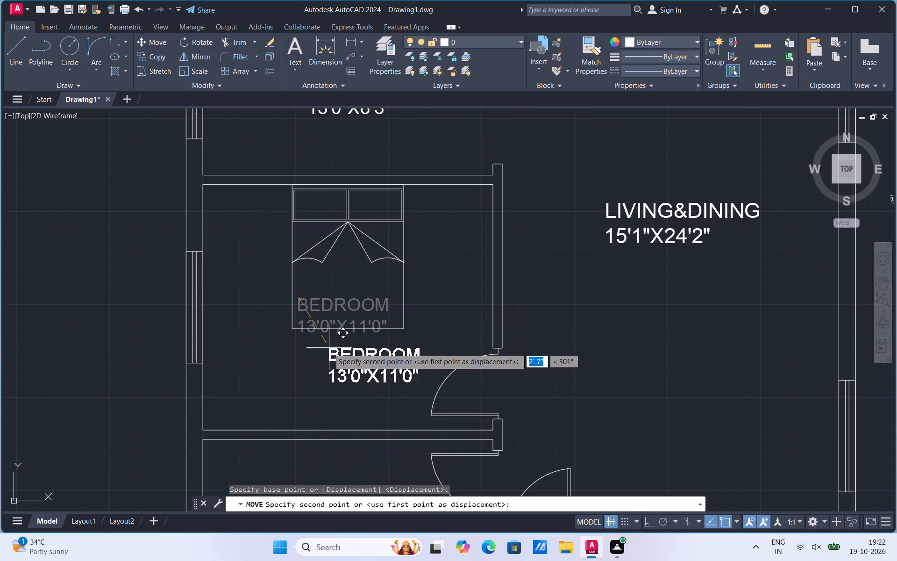
{"action": "left_click", "coordinate": [296, 354]}
Copy the kitchen's top inner wall line 2' downward with Ortho on to form the counter edge.
{"action": "scroll", "coordinate": [335, 386], "scroll_direction": "down", "scroll_amount": 2}
{"action": "scroll", "coordinate": [336, 270], "scroll_direction": "up", "scroll_amount": 1}
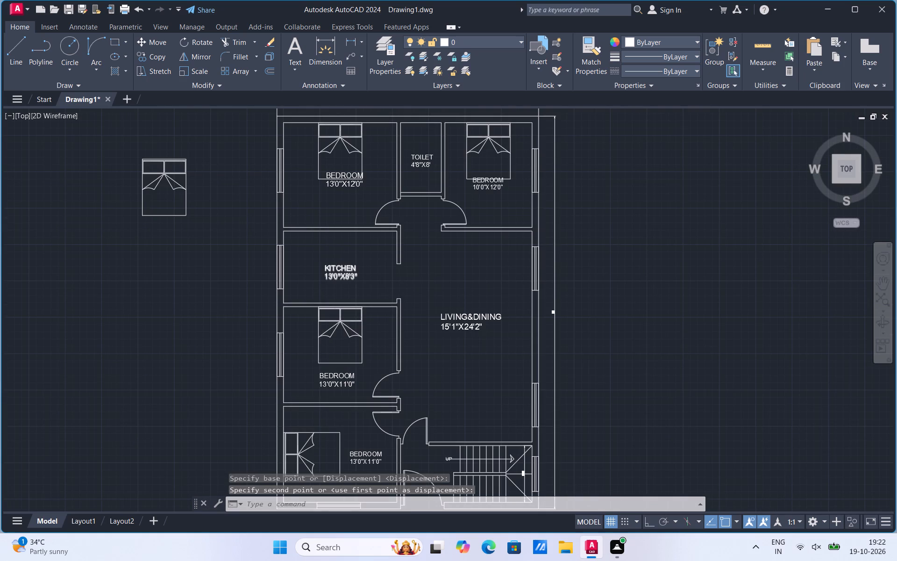
{"action": "scroll", "coordinate": [340, 223], "scroll_direction": "up", "scroll_amount": 2}
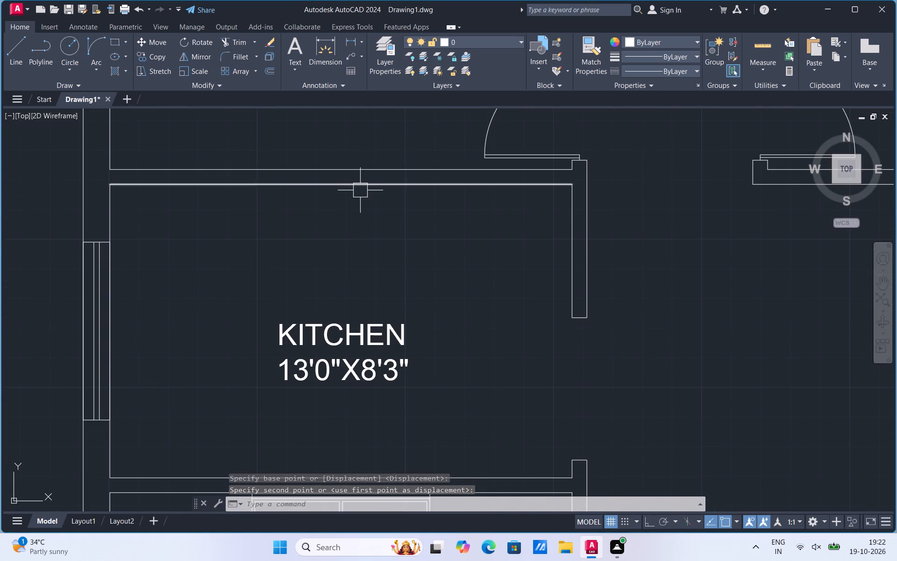
{"action": "left_click", "coordinate": [360, 190]}
{"action": "right_click", "coordinate": [360, 190]}
{"action": "left_click", "coordinate": [381, 285]}
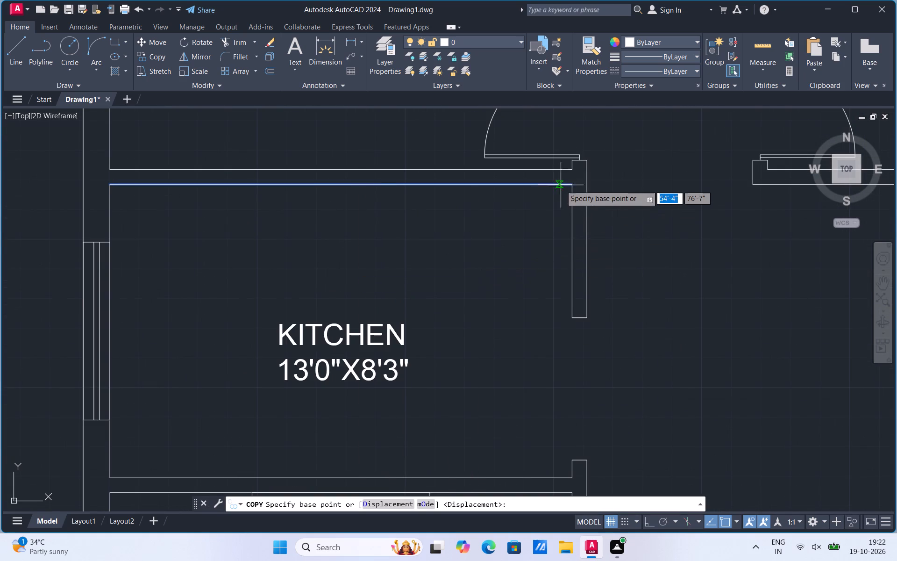
{"action": "left_click", "coordinate": [570, 186]}
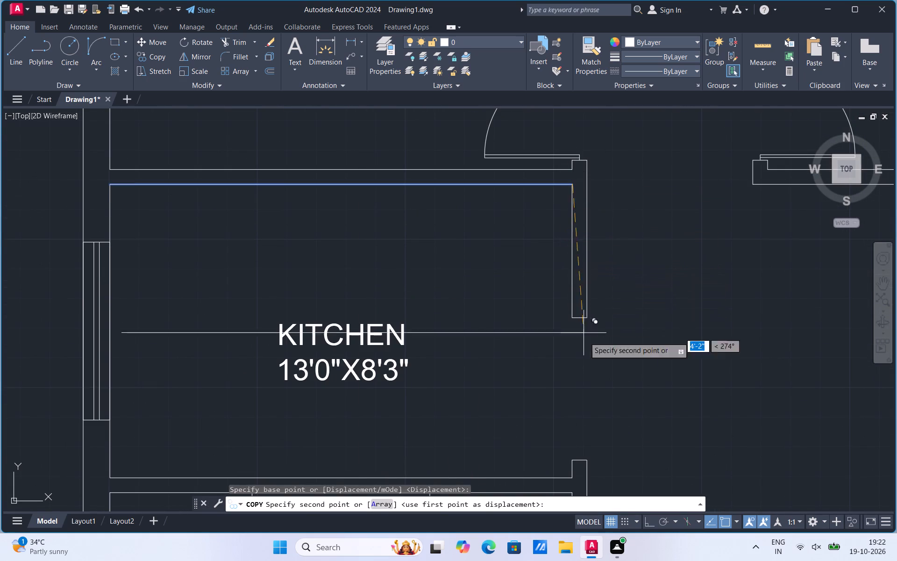
{"action": "left_click", "coordinate": [647, 523]}
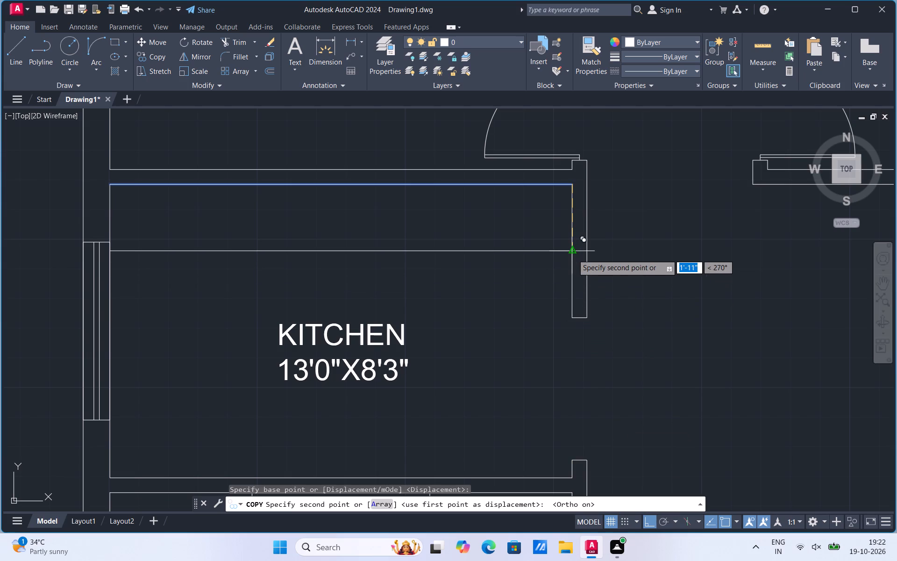
{"action": "type", "text": "2'"}
{"action": "key", "text": "Return"}
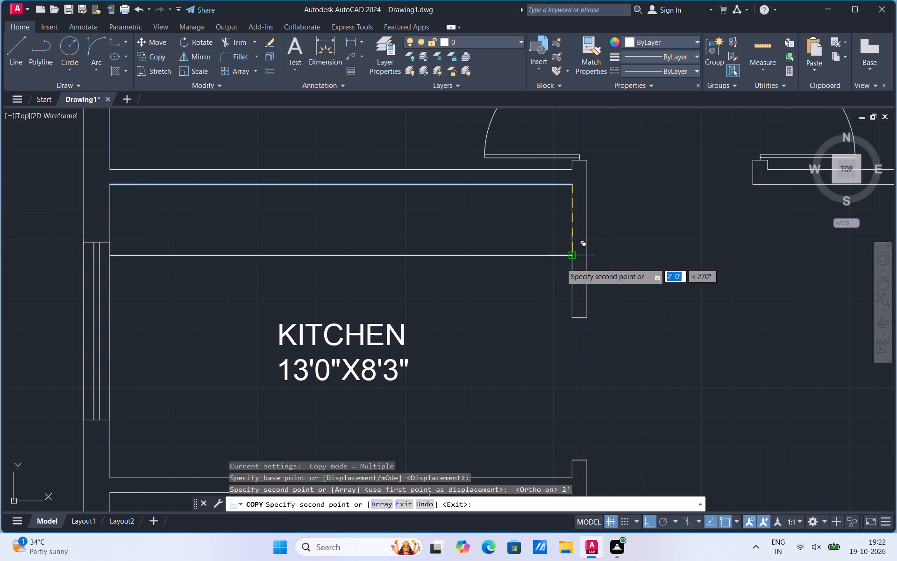
{"action": "key", "text": "Escape"}
Copy the kitchen's left inner wall line 2' to the right to form the side counter edge.
{"action": "left_click", "coordinate": [112, 456]}
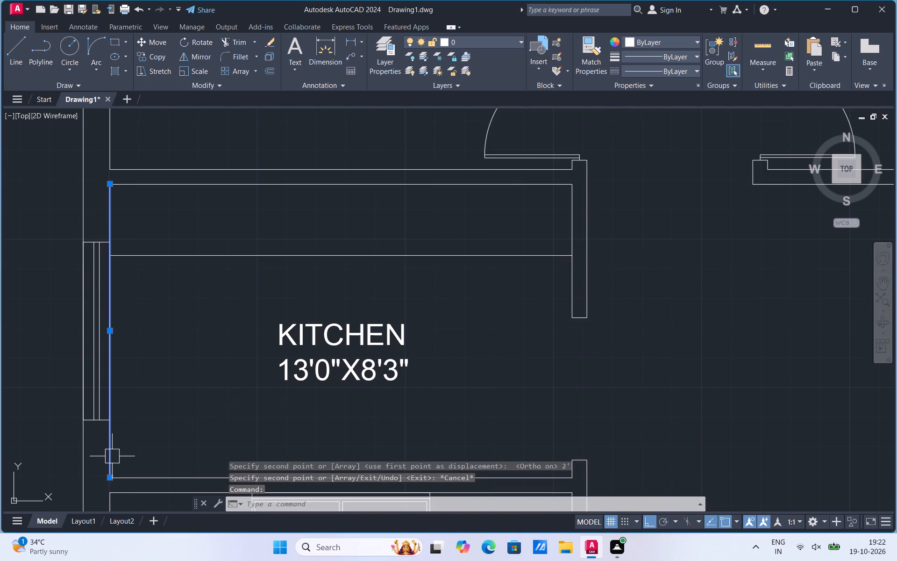
{"action": "right_click", "coordinate": [112, 456]}
{"action": "left_click", "coordinate": [158, 266]}
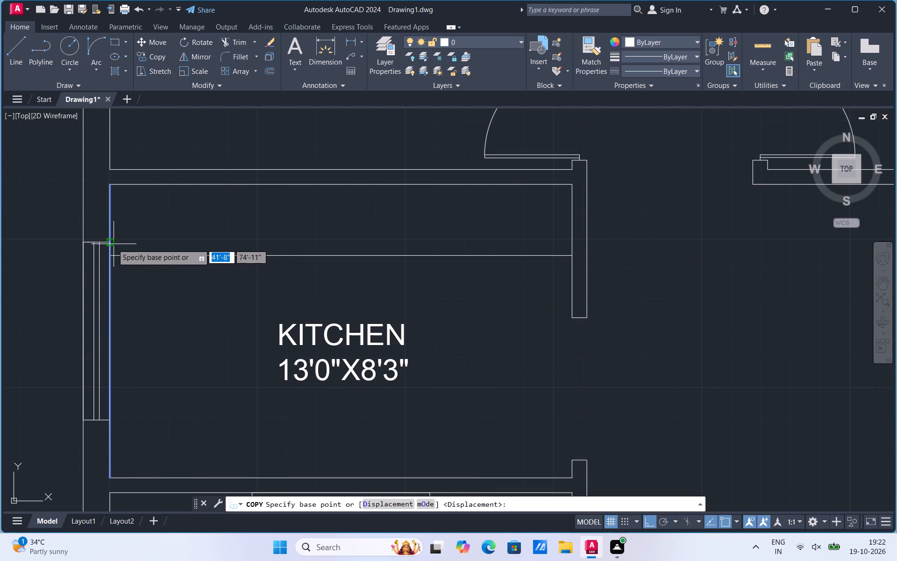
{"action": "left_click", "coordinate": [110, 243]}
{"action": "type", "text": "2'"}
{"action": "key", "text": "Return"}
{"action": "key", "text": "Escape"}
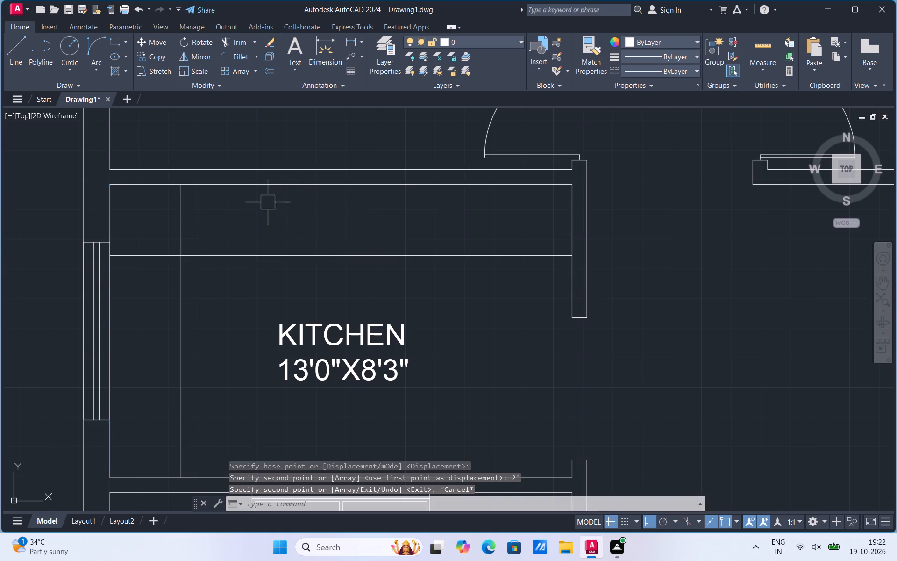
Trim the overlapping ends of the two counter lines at the kitchen's upper-left corner to leave an L-shaped counter.
{"action": "left_click", "coordinate": [234, 41]}
{"action": "left_click", "coordinate": [184, 217]}
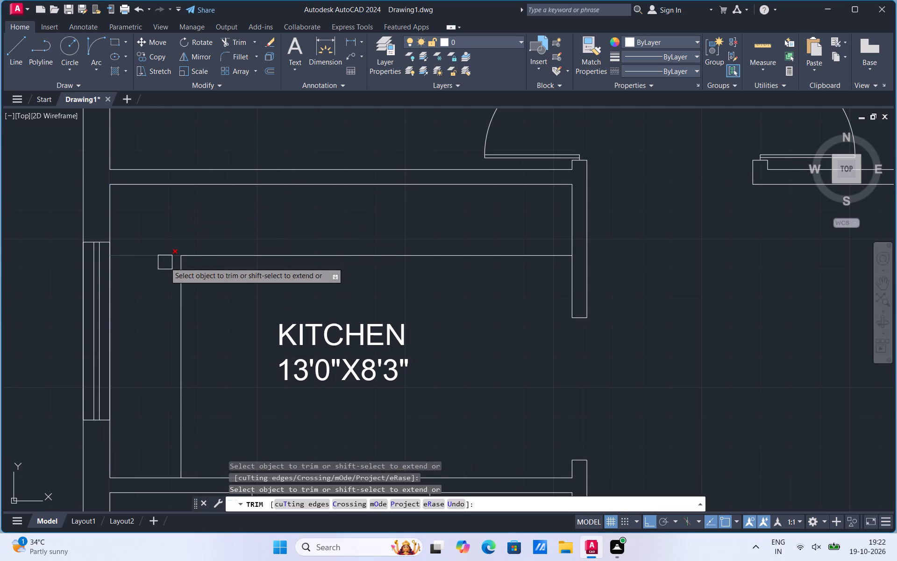
{"action": "left_click", "coordinate": [164, 259]}
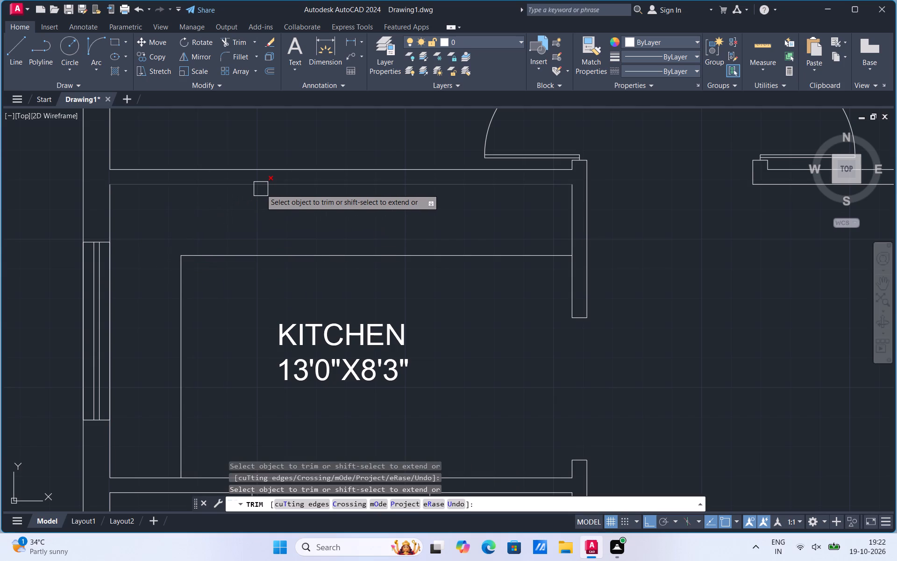
{"action": "key", "text": "Escape"}
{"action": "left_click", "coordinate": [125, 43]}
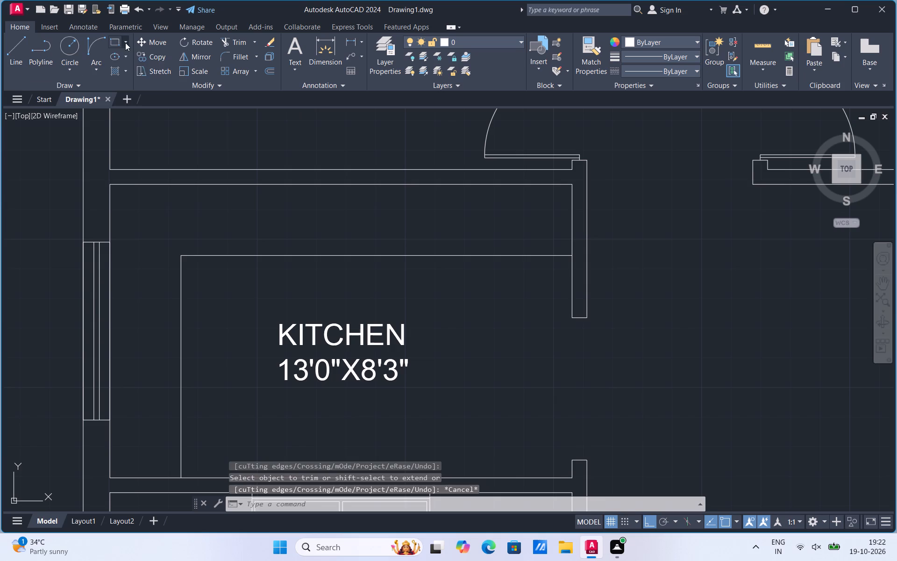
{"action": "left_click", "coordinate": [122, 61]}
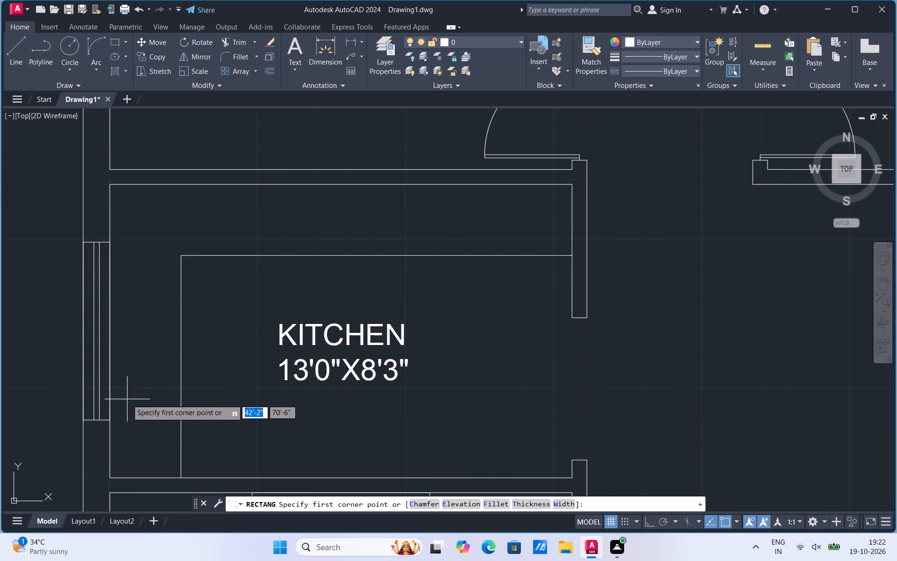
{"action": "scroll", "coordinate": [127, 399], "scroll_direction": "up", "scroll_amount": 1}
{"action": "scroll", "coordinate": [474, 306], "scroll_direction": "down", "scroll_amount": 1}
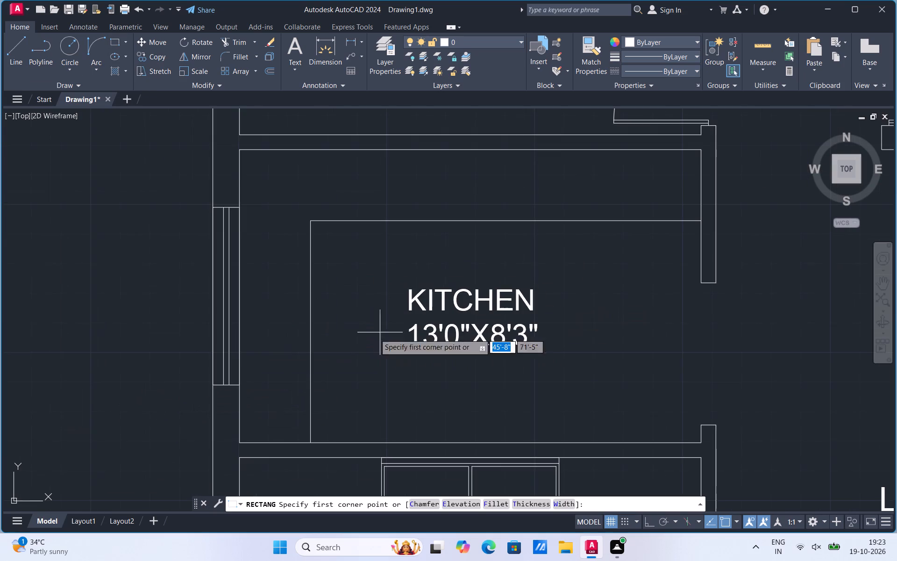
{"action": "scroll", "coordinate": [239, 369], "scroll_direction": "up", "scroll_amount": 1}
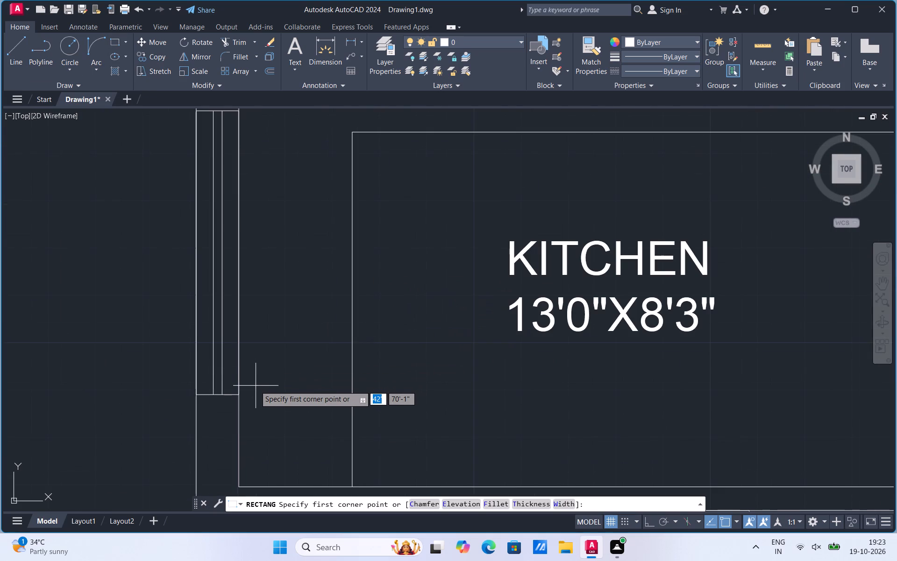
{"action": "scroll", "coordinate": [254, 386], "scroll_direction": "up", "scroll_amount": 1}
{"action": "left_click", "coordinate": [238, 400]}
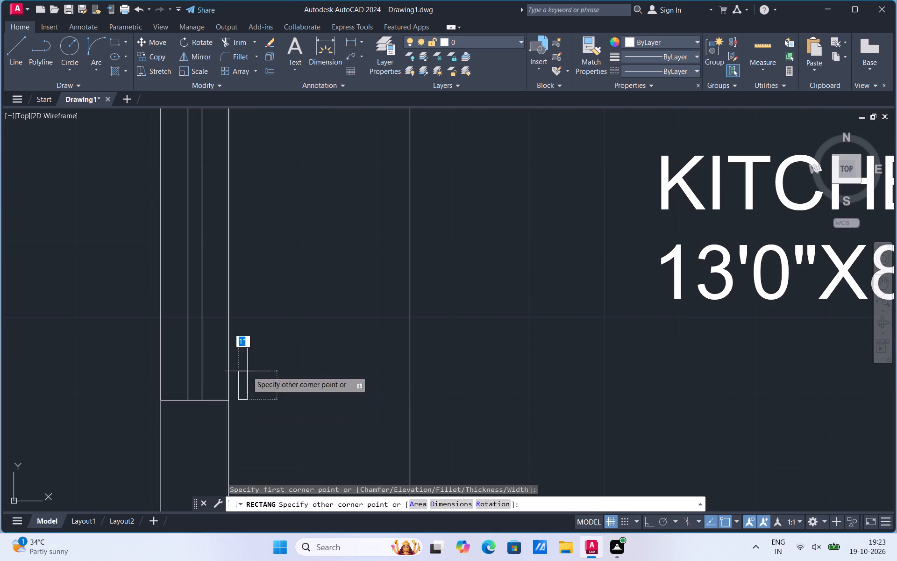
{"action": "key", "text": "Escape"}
Draw a freehand rectangle about 1'-6" high in the kitchen's open floor area below the room label.
{"action": "scroll", "coordinate": [290, 298], "scroll_direction": "down", "scroll_amount": 2}
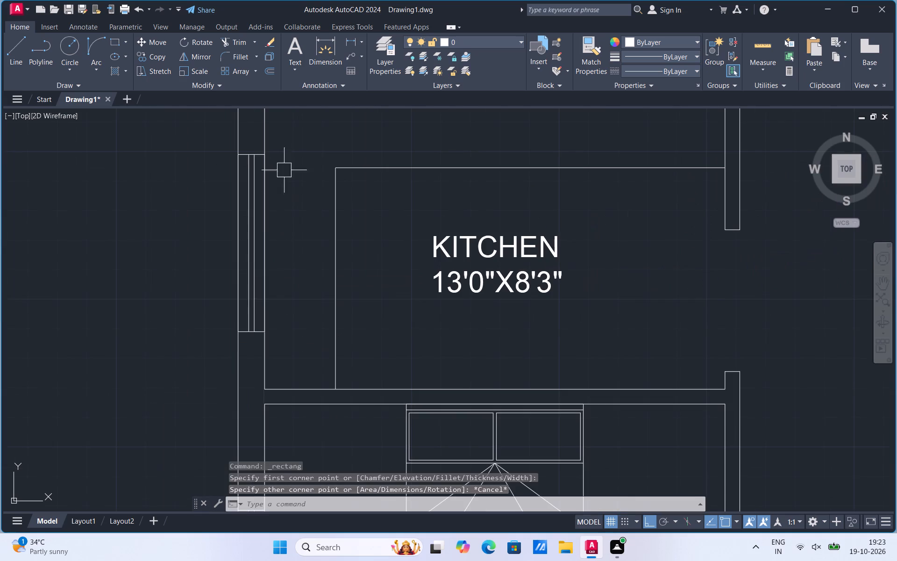
{"action": "left_click", "coordinate": [123, 43]}
{"action": "left_click", "coordinate": [123, 58]}
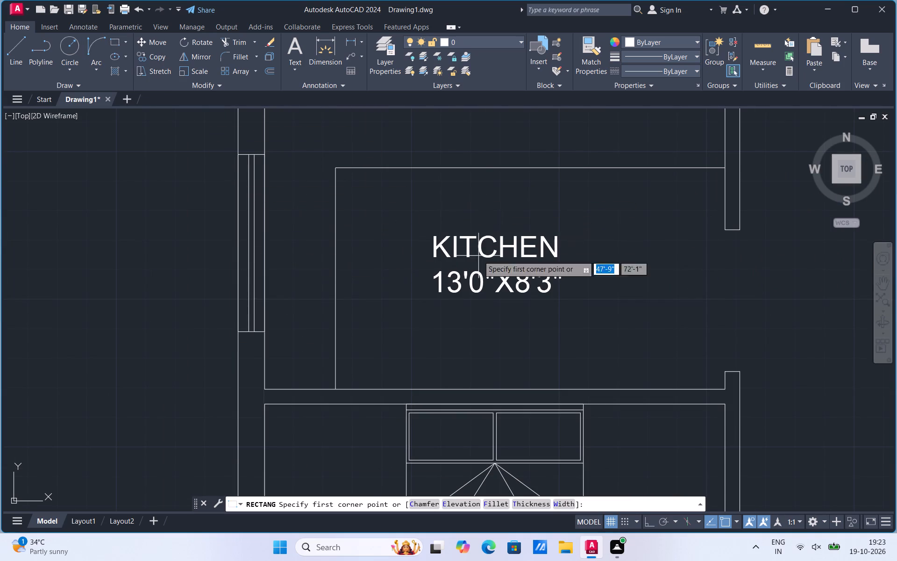
{"action": "scroll", "coordinate": [461, 353], "scroll_direction": "up", "scroll_amount": 1}
{"action": "left_click", "coordinate": [406, 379]}
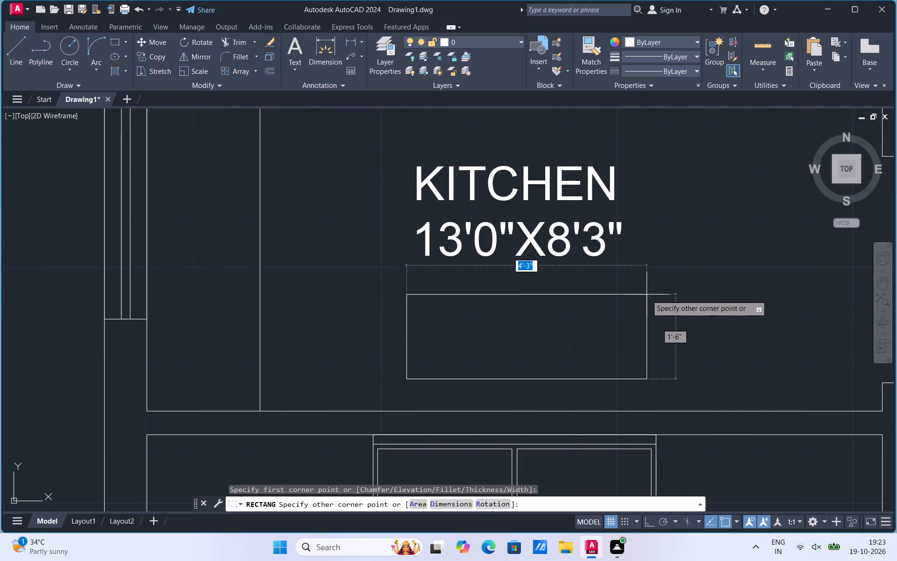
{"action": "left_click", "coordinate": [664, 296]}
{"action": "scroll", "coordinate": [289, 344], "scroll_direction": "down", "scroll_amount": 1}
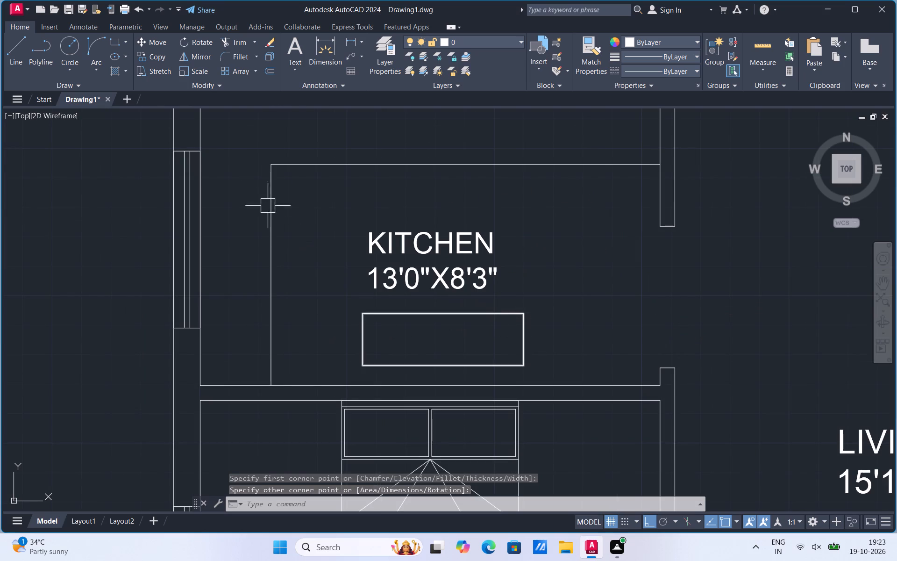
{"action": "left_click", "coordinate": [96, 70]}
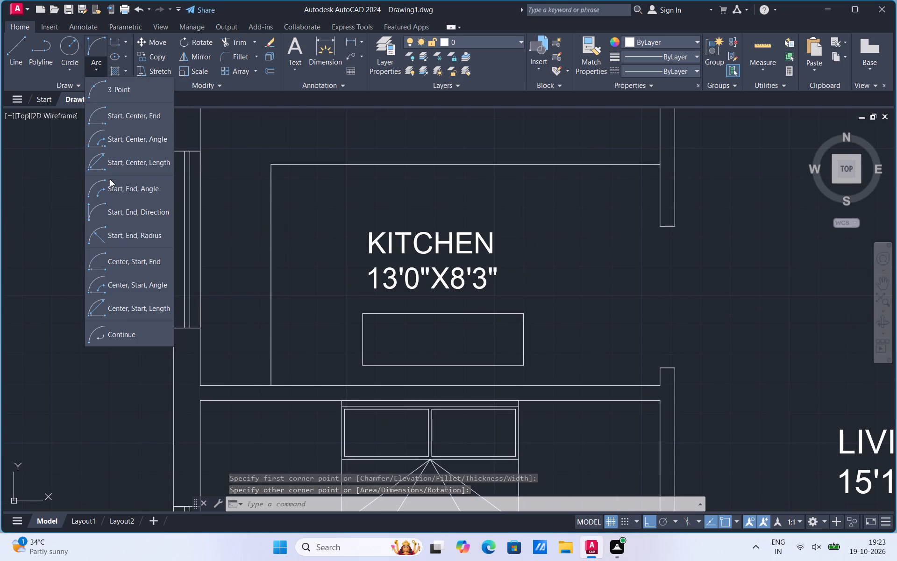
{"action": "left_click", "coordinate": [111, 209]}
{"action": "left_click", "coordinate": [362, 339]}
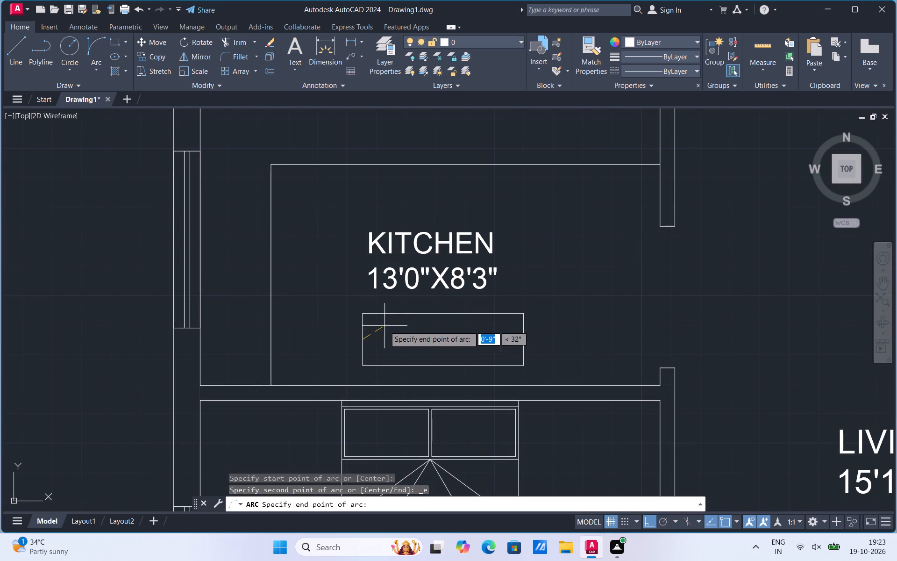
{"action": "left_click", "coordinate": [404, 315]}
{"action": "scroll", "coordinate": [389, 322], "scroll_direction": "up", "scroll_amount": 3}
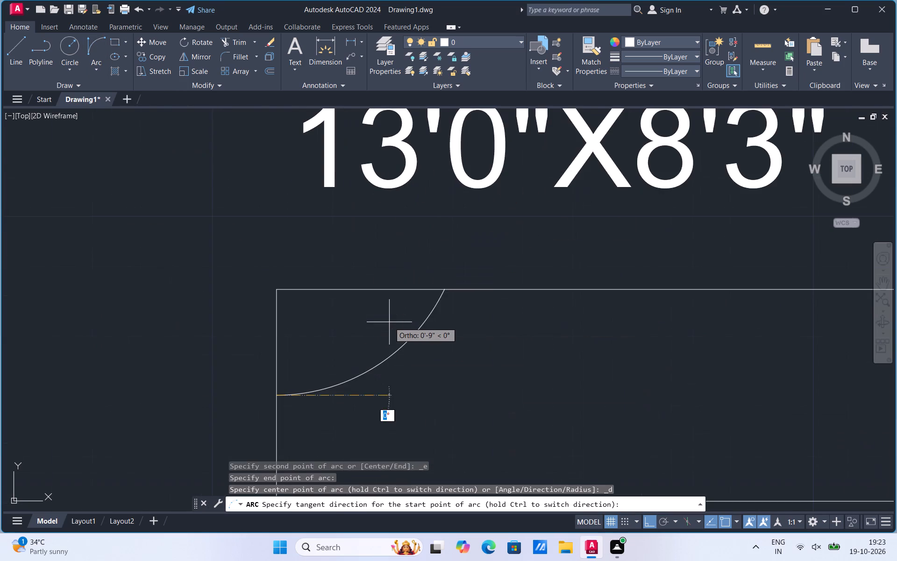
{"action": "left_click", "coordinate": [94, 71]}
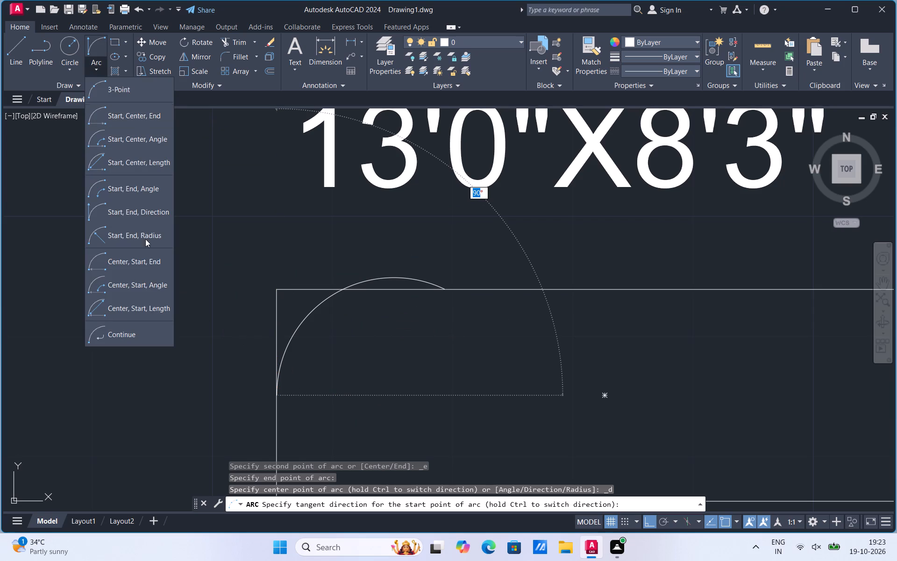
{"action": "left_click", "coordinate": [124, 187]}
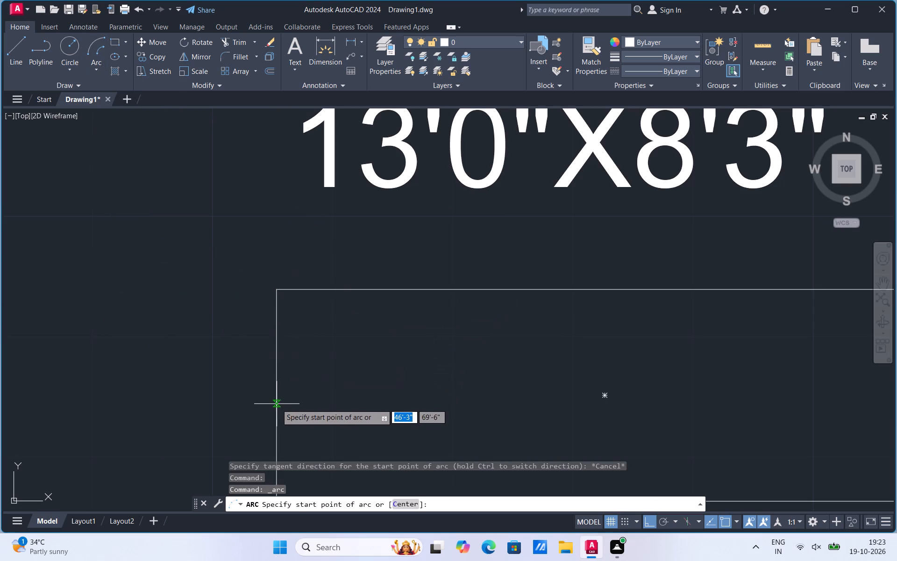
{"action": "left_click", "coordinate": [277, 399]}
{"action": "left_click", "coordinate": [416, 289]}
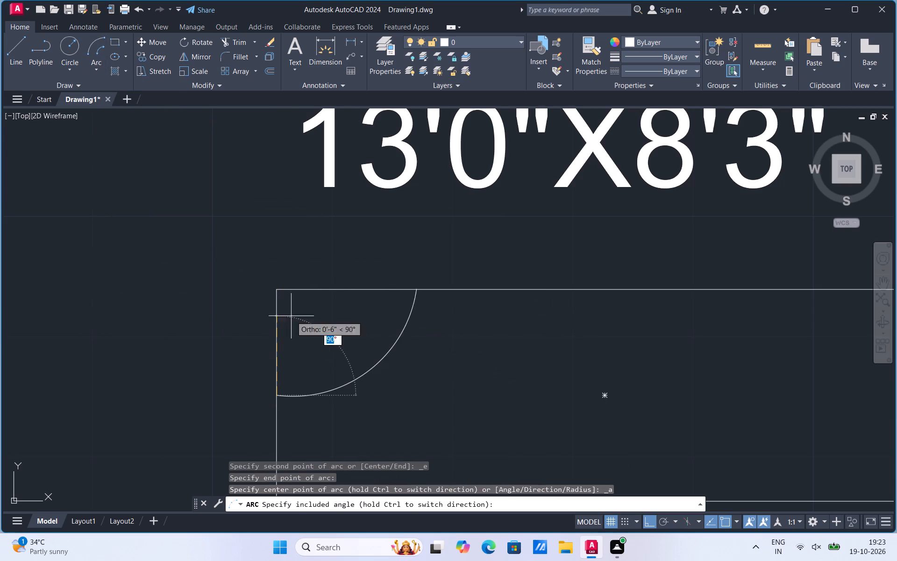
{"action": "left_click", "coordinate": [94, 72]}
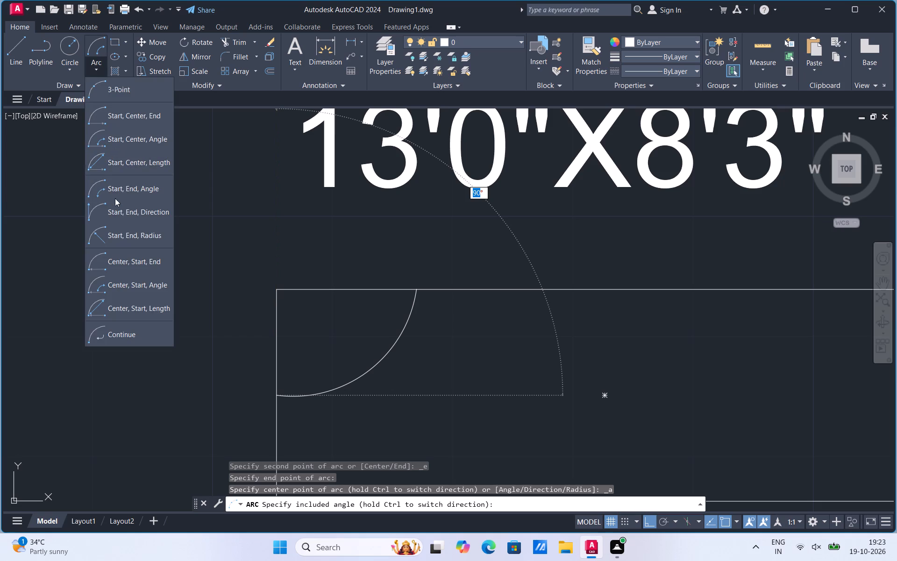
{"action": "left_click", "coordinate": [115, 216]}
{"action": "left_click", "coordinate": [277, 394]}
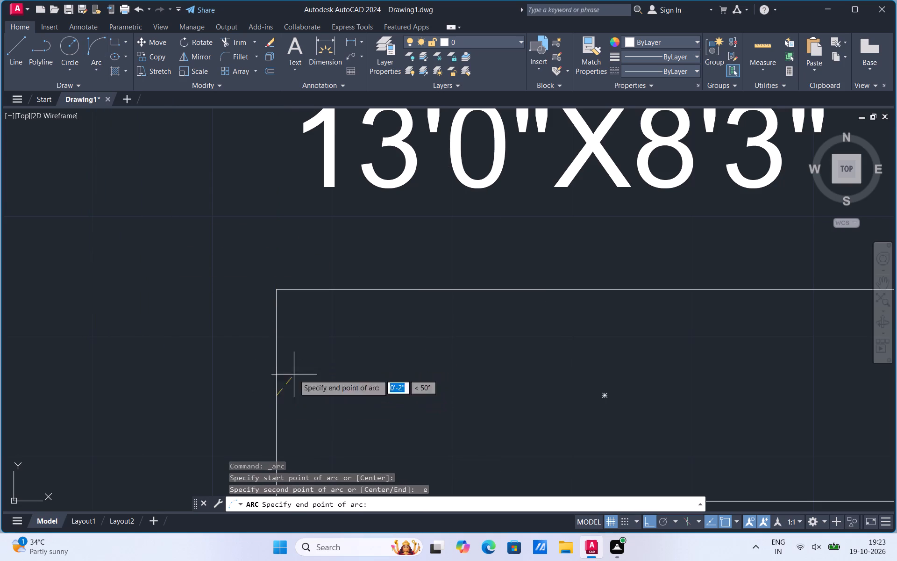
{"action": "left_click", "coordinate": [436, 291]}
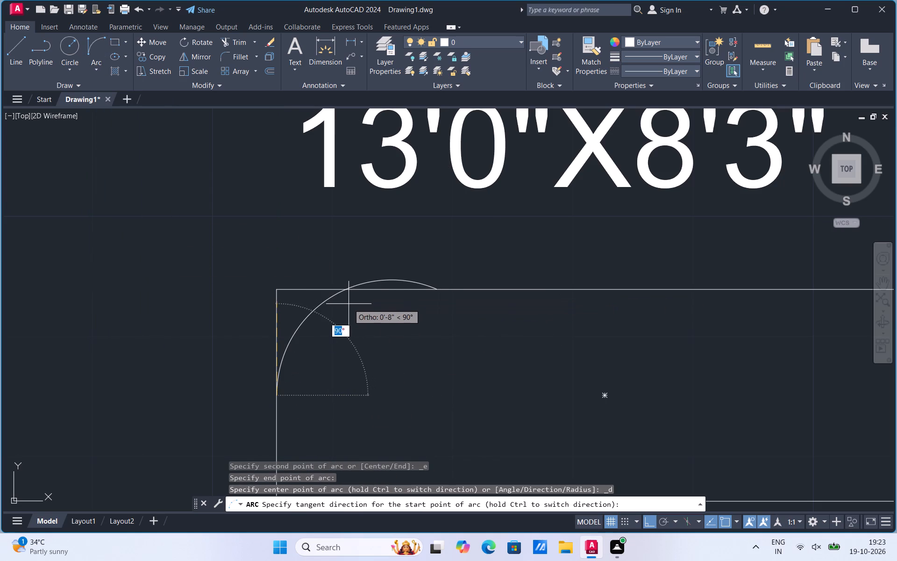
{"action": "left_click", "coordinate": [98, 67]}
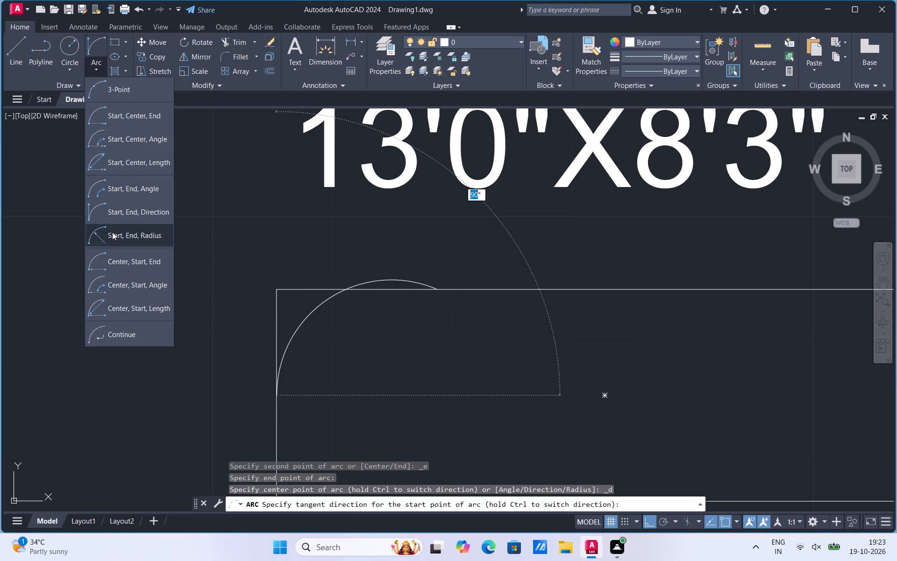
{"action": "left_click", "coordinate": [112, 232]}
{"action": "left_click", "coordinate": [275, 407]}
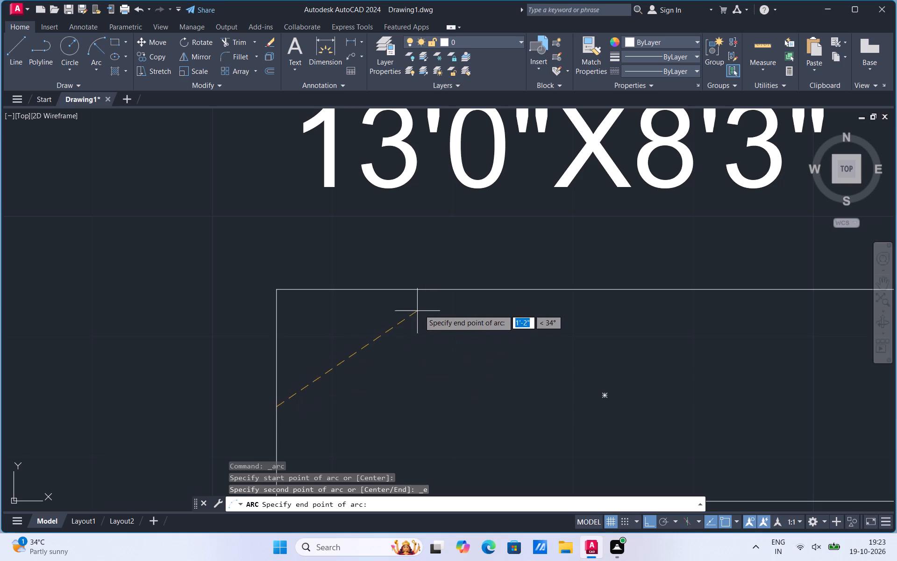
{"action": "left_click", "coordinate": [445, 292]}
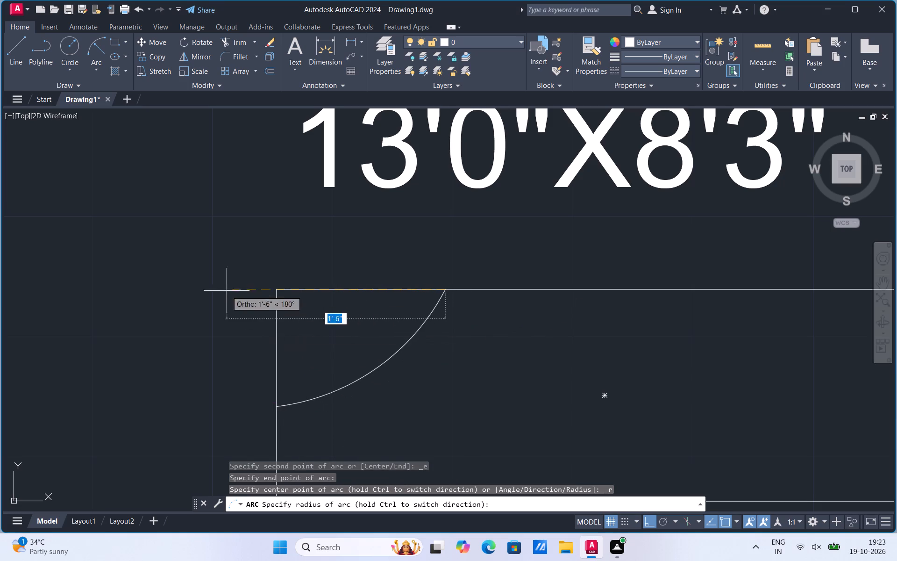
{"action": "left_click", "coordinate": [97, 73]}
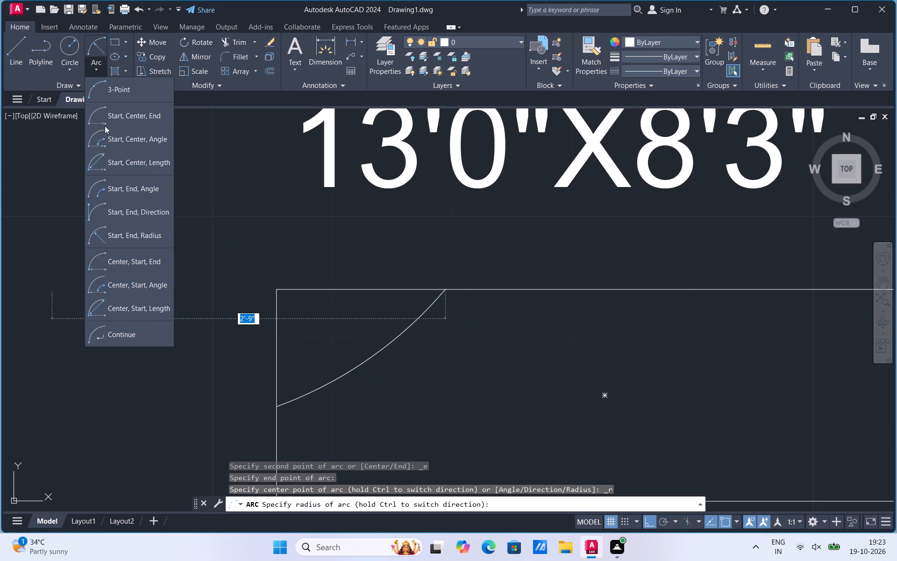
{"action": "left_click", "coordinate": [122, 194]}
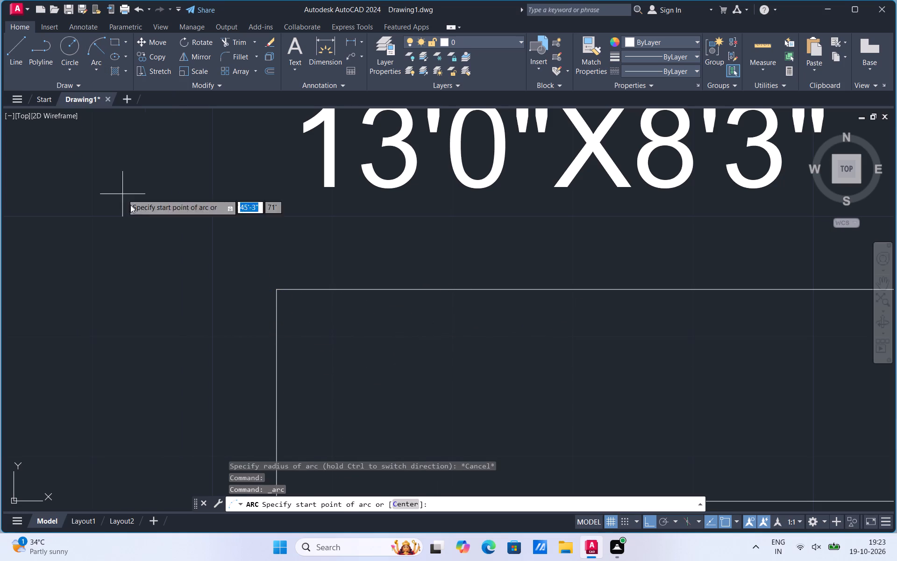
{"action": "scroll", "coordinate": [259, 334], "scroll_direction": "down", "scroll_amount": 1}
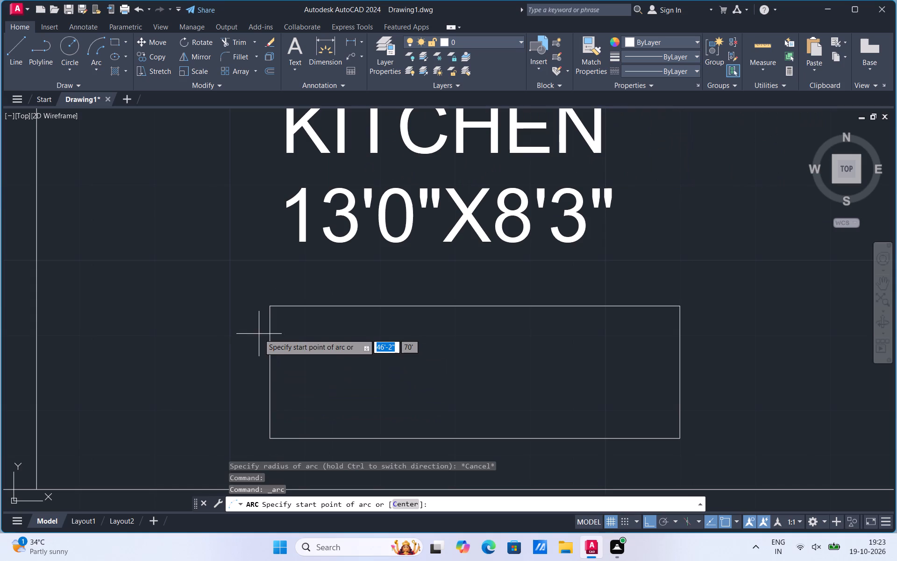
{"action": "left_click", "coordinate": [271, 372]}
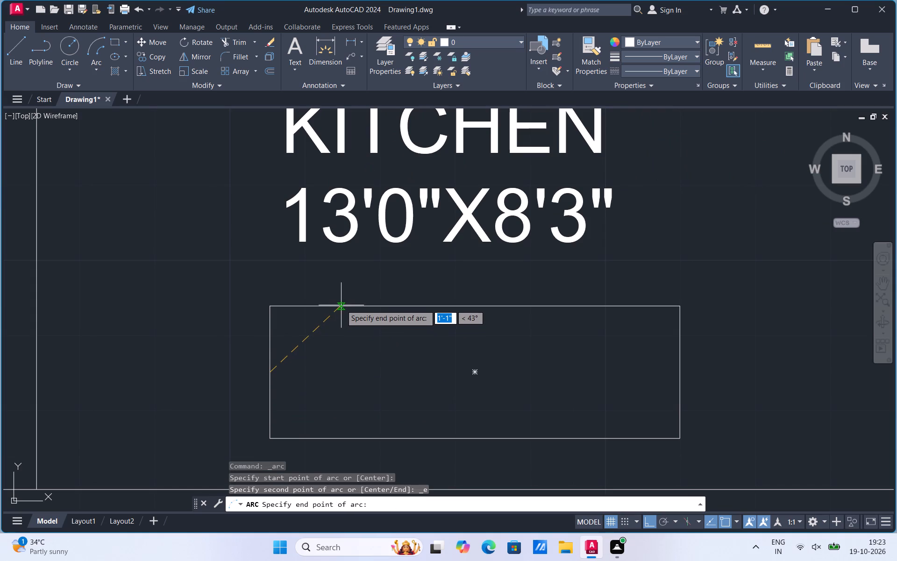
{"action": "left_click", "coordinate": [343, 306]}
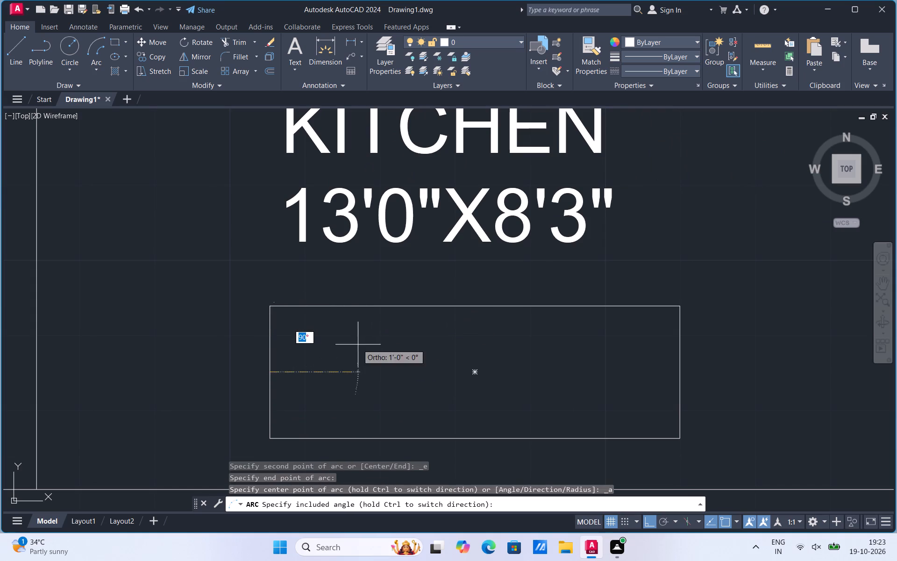
Draw a Start, End, Direction arc bulging outward across the rectangle's upper-left corner, from its left side to its top side.
{"action": "left_click", "coordinate": [95, 72]}
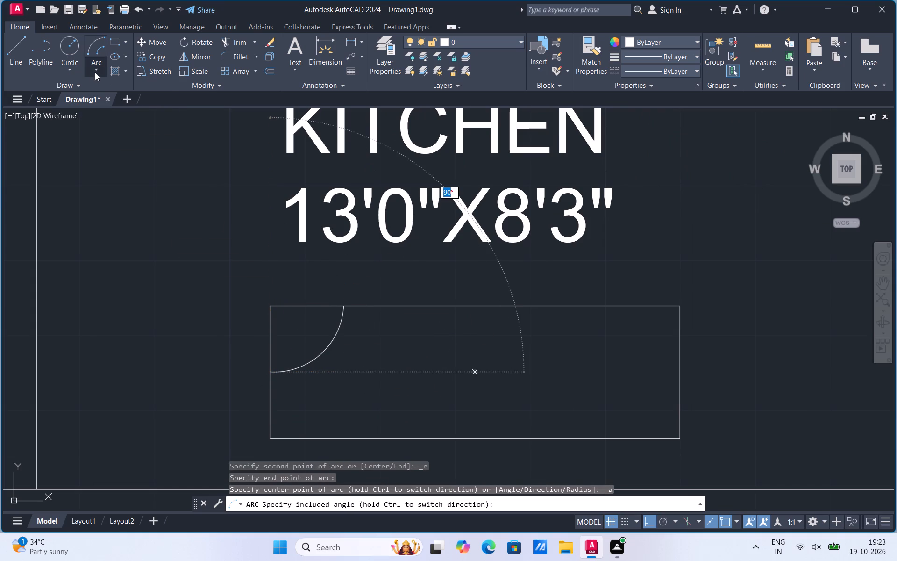
{"action": "left_click", "coordinate": [136, 216]}
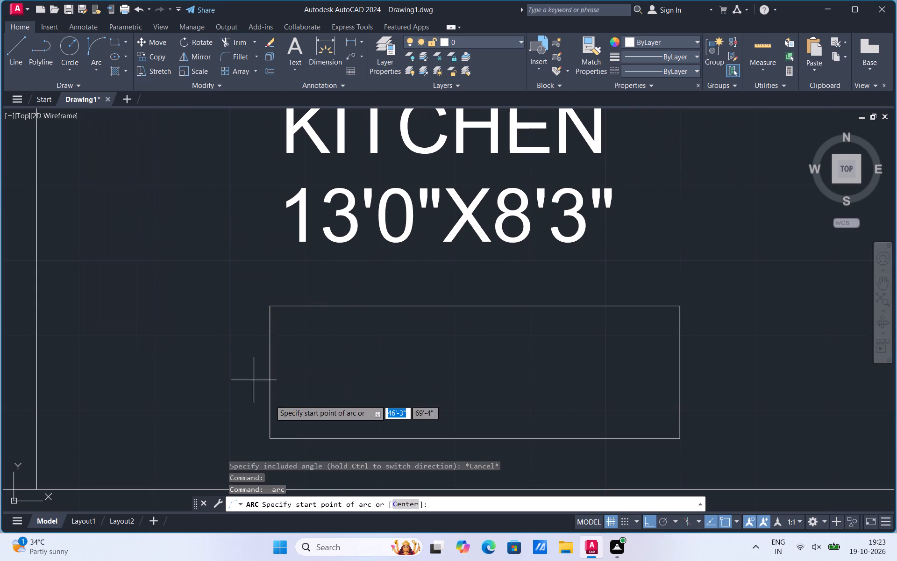
{"action": "left_click", "coordinate": [271, 372]}
{"action": "left_click", "coordinate": [348, 309]}
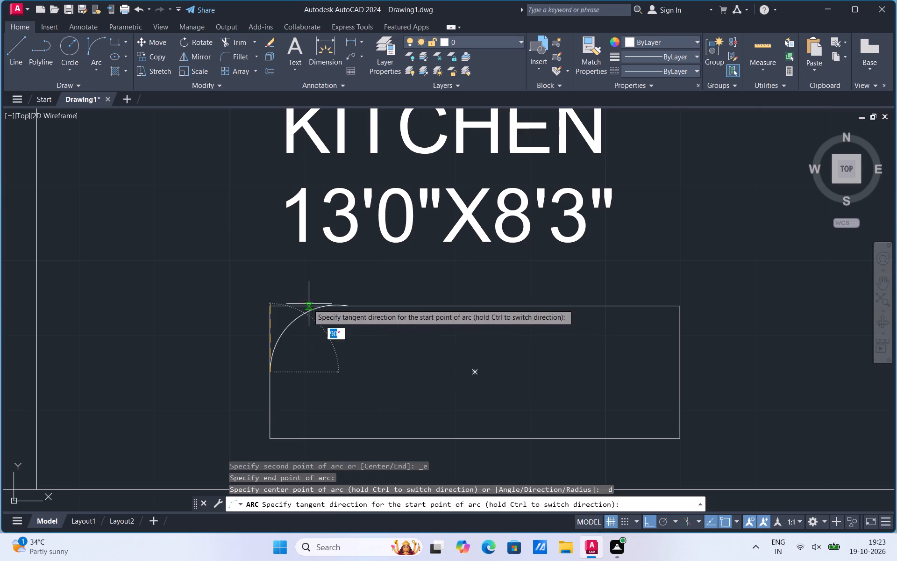
{"action": "left_click", "coordinate": [290, 301]}
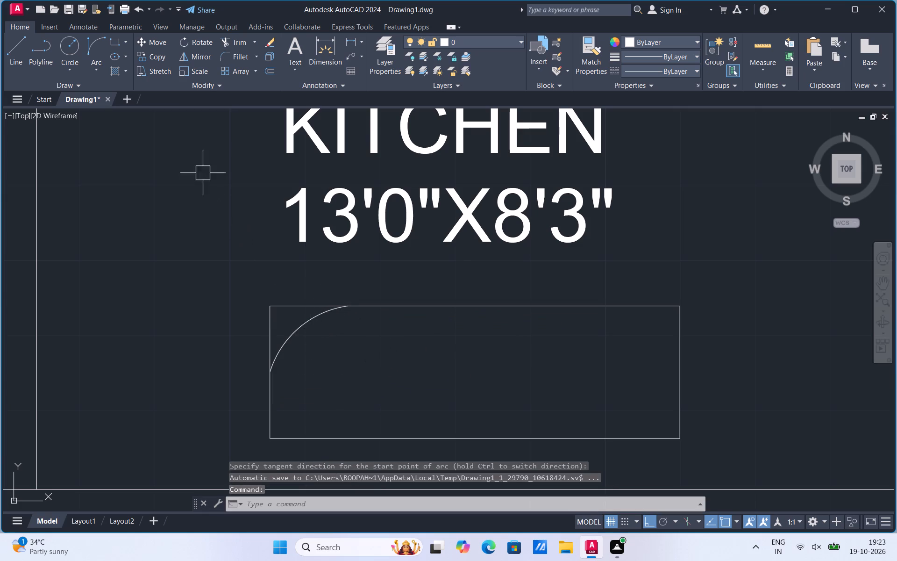
Trim the rectangle's top and left line ends outside the arc to leave a rounded upper-left corner.
{"action": "left_click", "coordinate": [234, 45]}
{"action": "left_click", "coordinate": [290, 301]}
{"action": "left_click", "coordinate": [273, 323]}
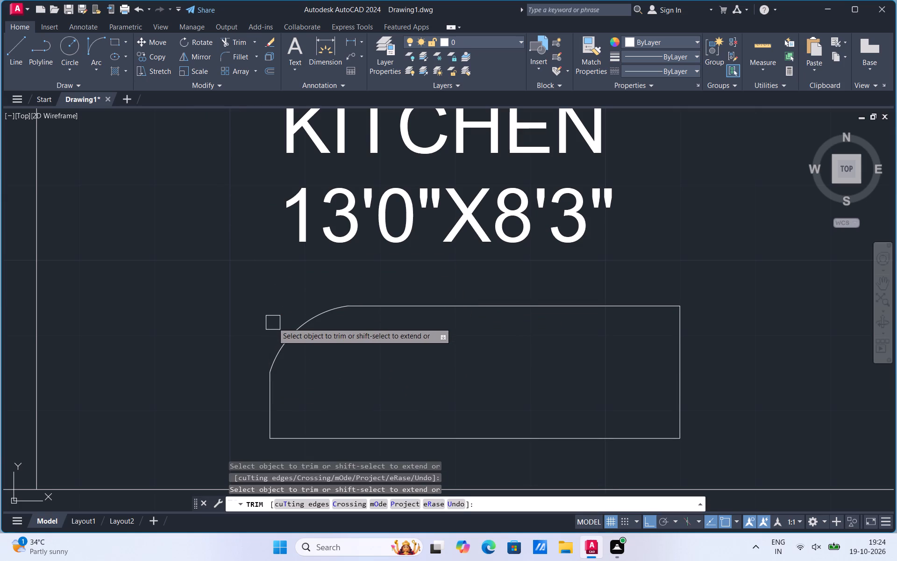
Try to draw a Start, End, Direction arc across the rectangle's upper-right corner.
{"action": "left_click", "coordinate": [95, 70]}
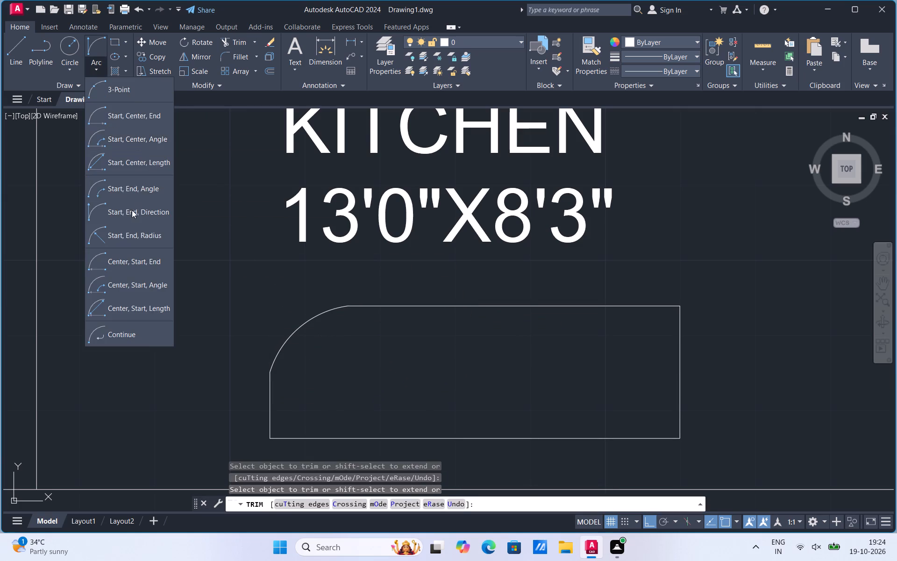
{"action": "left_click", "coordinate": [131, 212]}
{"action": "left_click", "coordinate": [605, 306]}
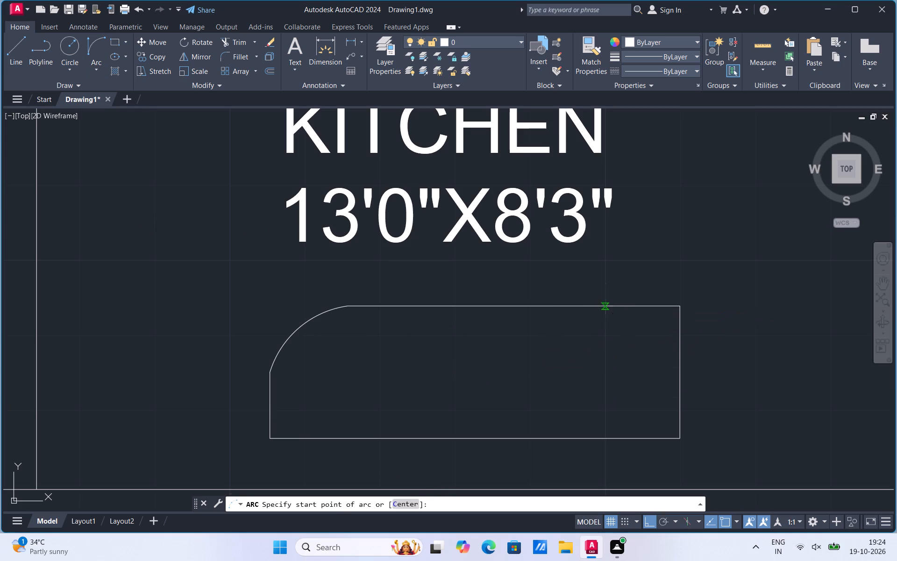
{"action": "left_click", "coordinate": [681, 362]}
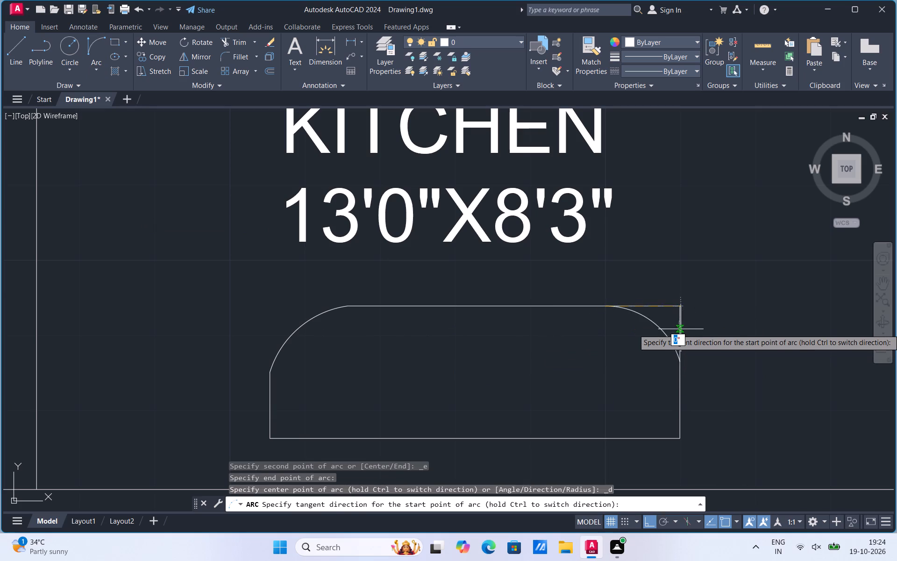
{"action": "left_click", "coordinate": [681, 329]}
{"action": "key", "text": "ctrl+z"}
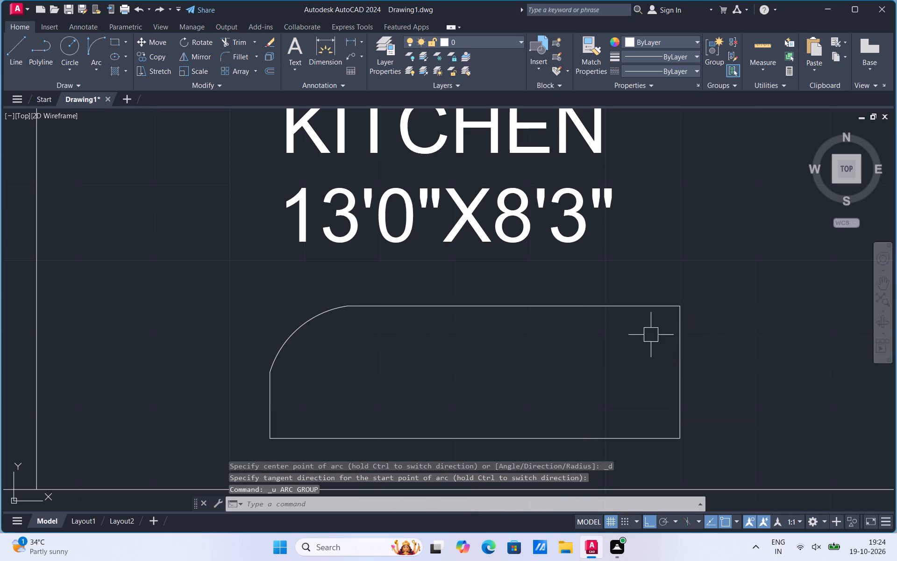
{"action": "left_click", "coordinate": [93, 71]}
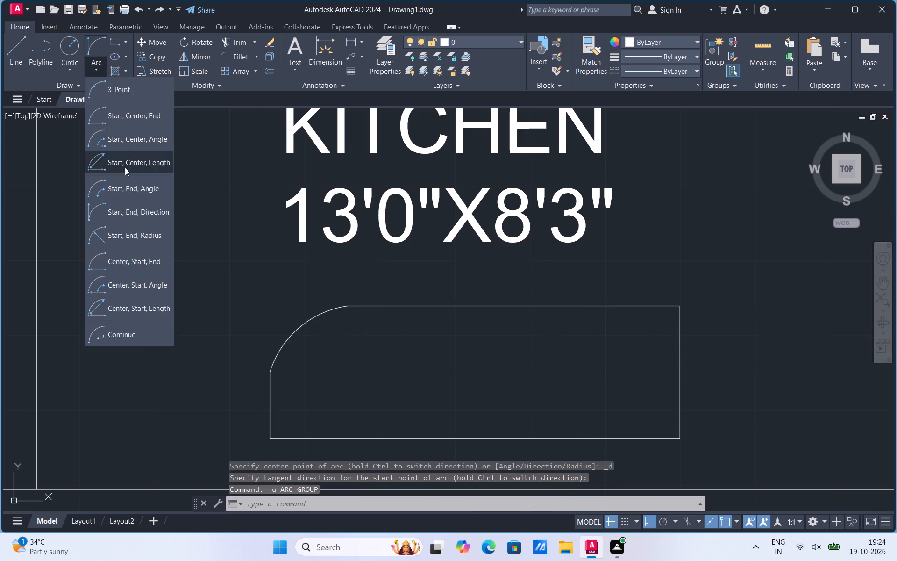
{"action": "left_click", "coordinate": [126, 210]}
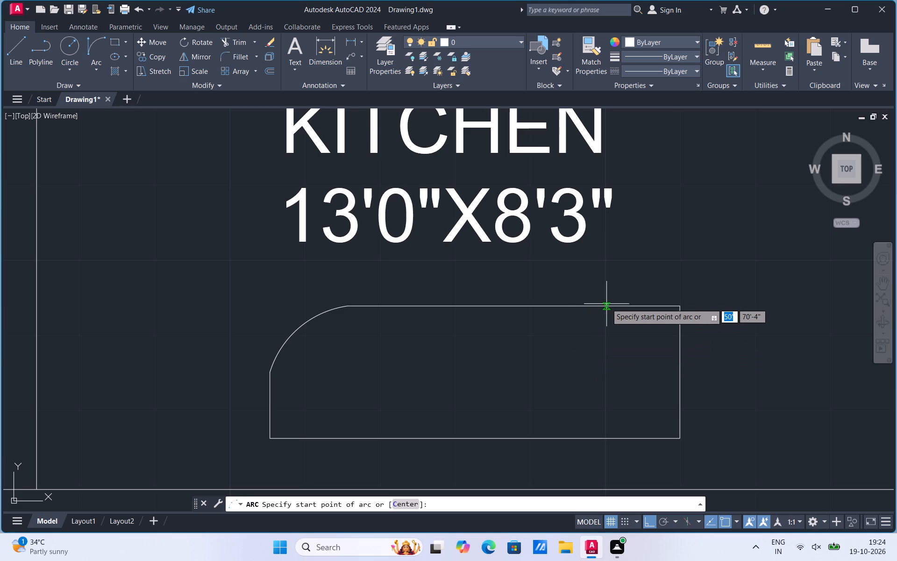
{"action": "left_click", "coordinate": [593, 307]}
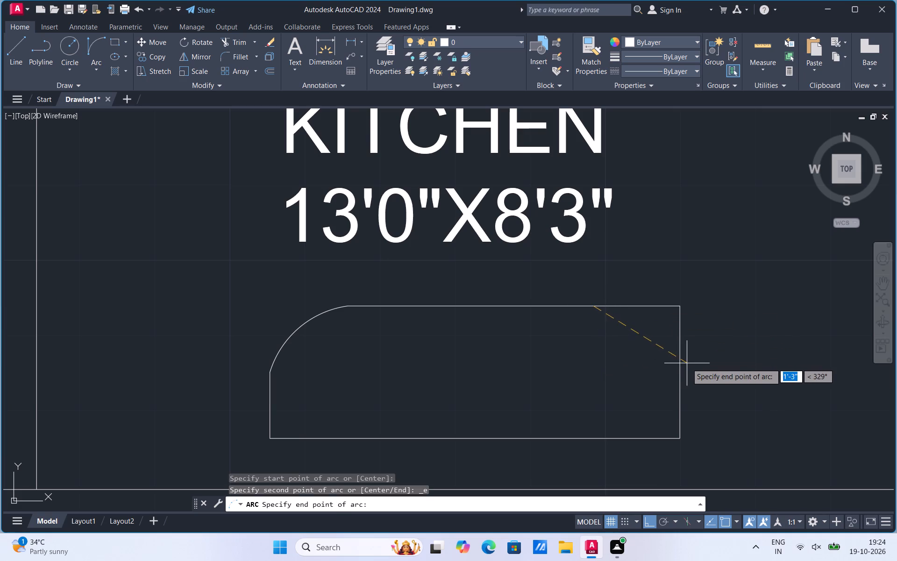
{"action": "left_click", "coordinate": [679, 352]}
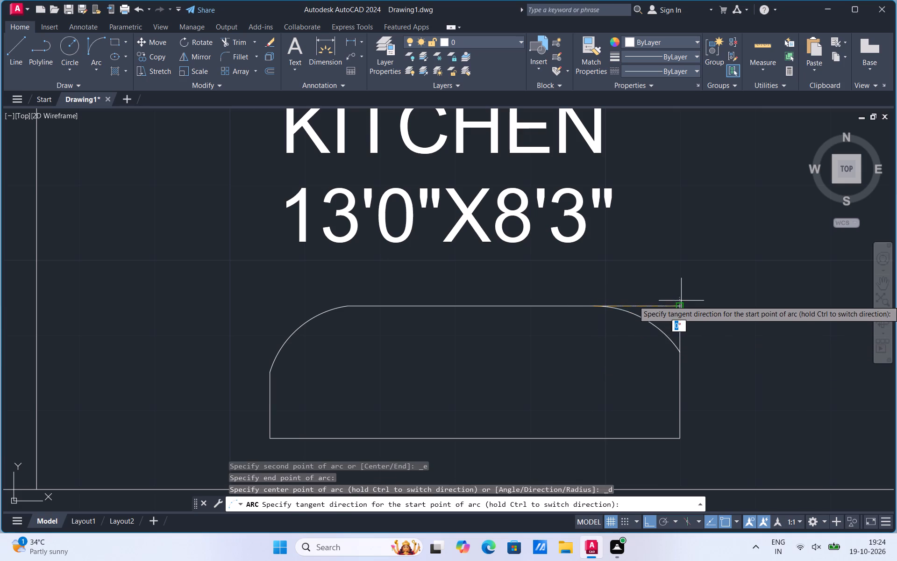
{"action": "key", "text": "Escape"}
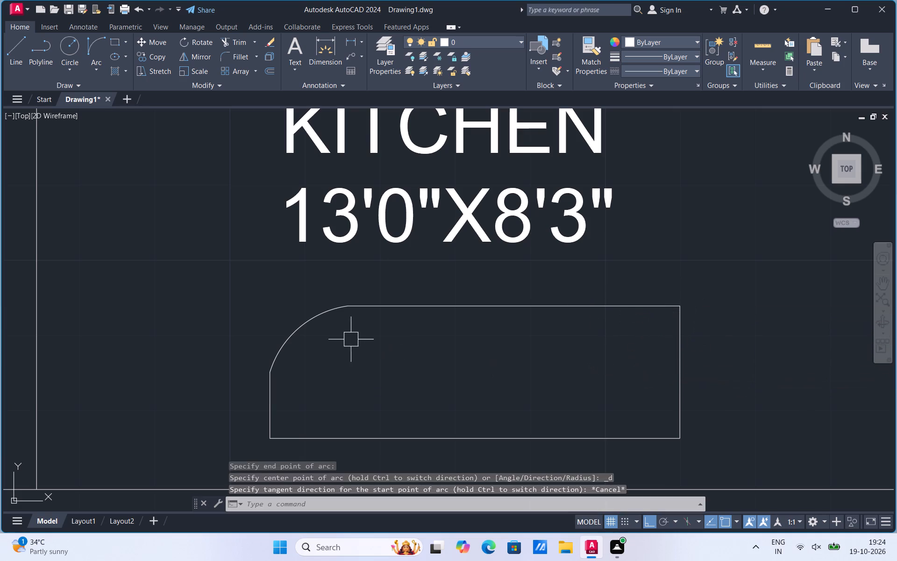
Copy the upper-left corner arc horizontally from its lower end to the matching point on the rectangle's right side.
{"action": "left_click", "coordinate": [313, 323]}
{"action": "right_click", "coordinate": [313, 323]}
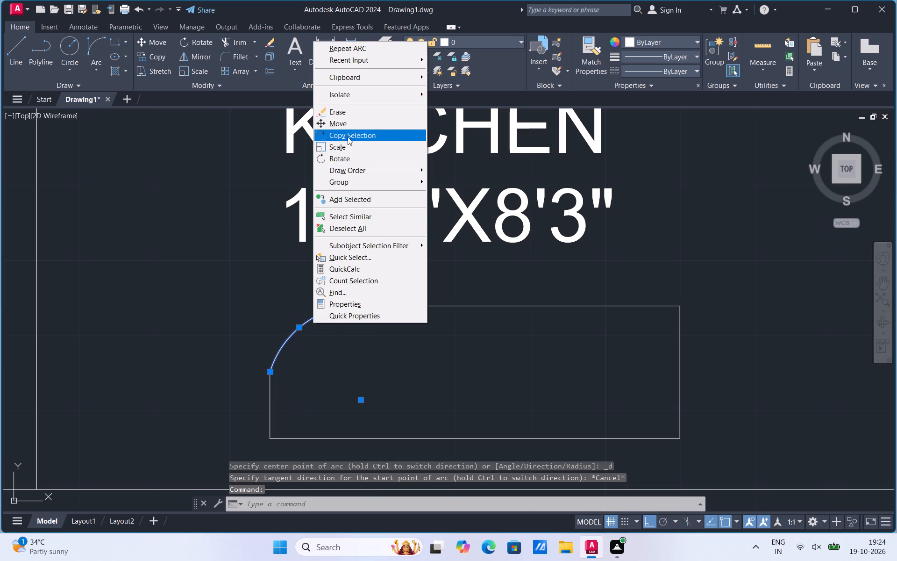
{"action": "left_click", "coordinate": [348, 137]}
{"action": "left_click", "coordinate": [269, 372]}
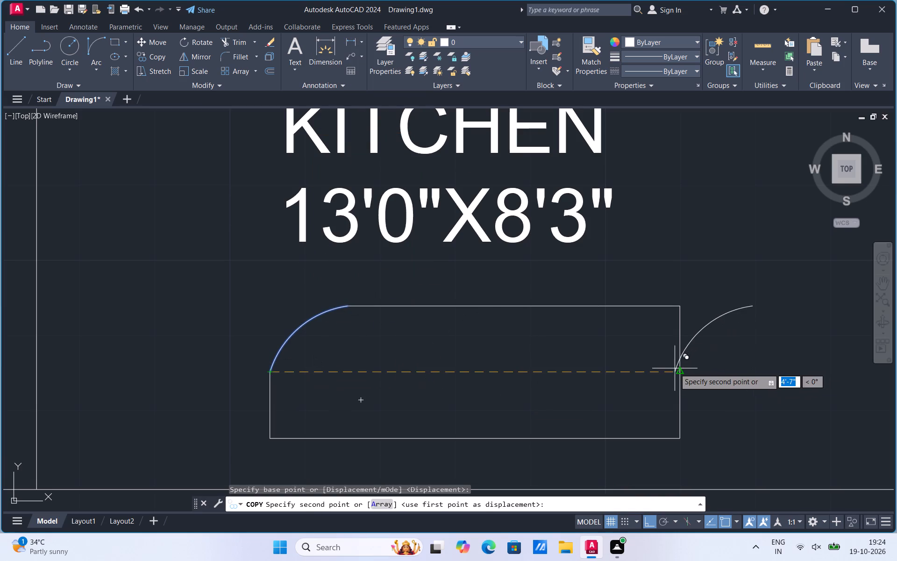
{"action": "left_click", "coordinate": [680, 372]}
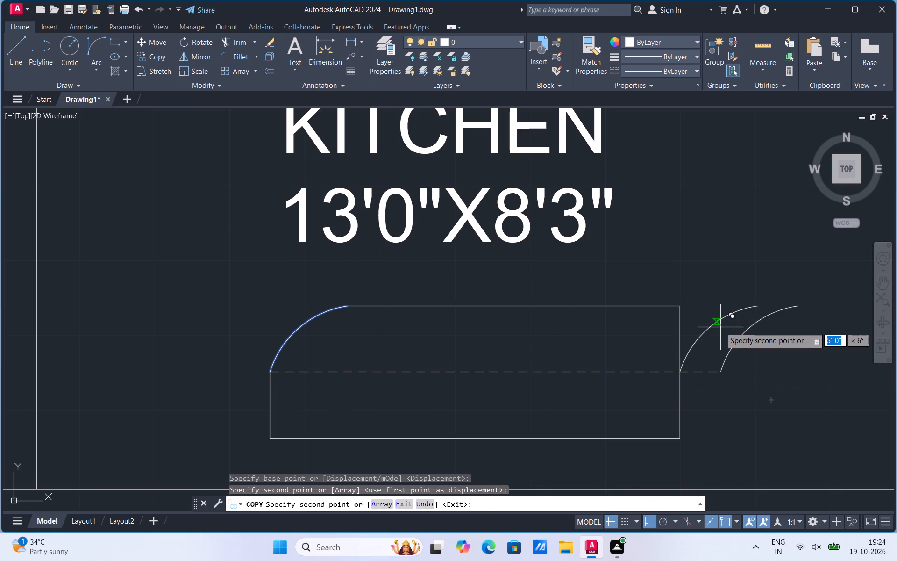
{"action": "key", "text": "Escape"}
Mirror the copied arc about the rectangle's vertical right side and erase the source arc.
{"action": "left_click", "coordinate": [720, 323]}
{"action": "type", "text": "mi"}
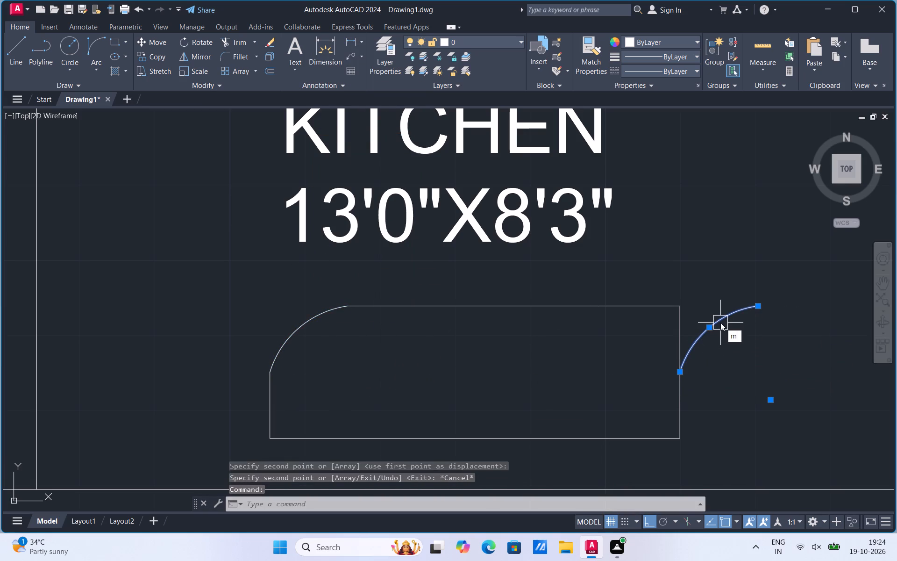
{"action": "left_click", "coordinate": [765, 345]}
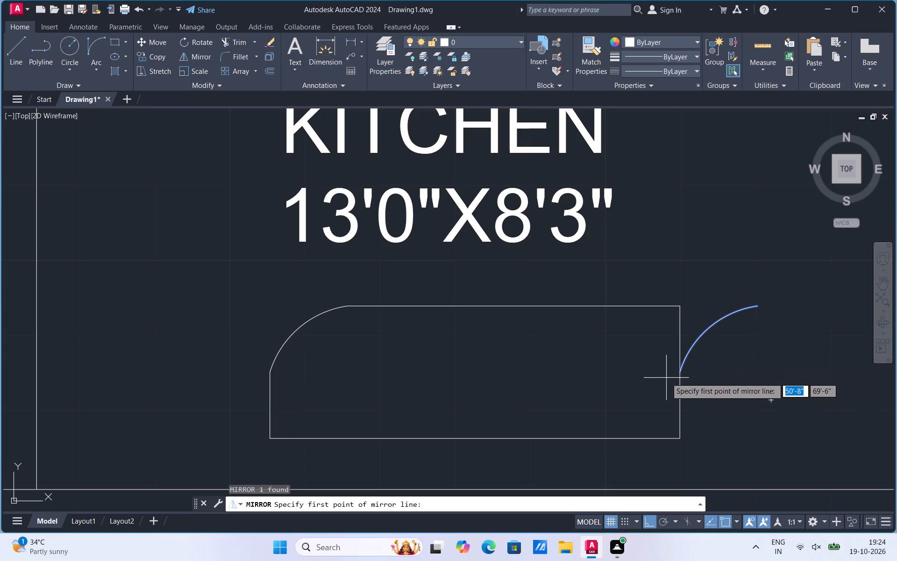
{"action": "left_click", "coordinate": [681, 372]}
{"action": "left_click", "coordinate": [672, 388]}
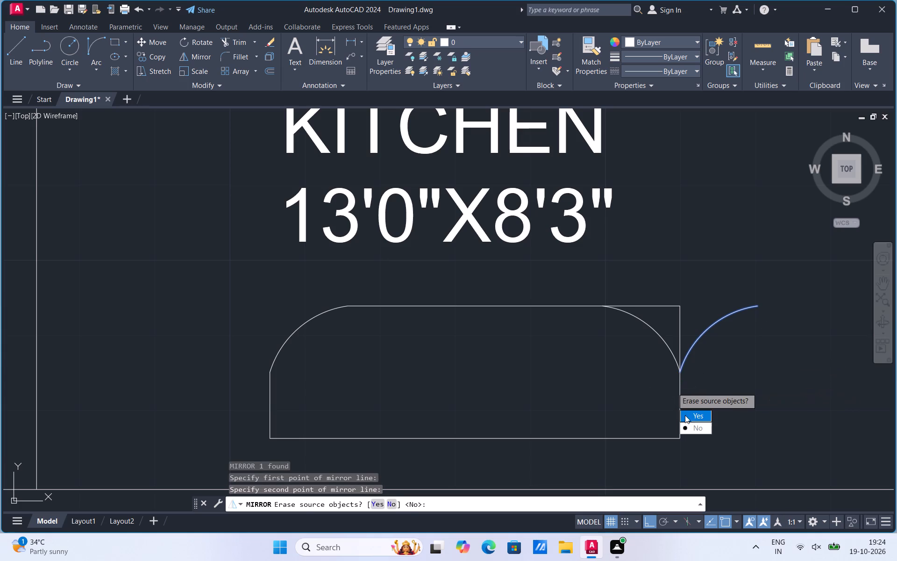
{"action": "left_click_drag", "start_coordinate": [686, 413], "coordinate": [672, 388]}
Trim the rectangle's top and right line ends outside the mirrored arc to leave a rounded upper-right corner.
{"action": "left_click", "coordinate": [228, 45]}
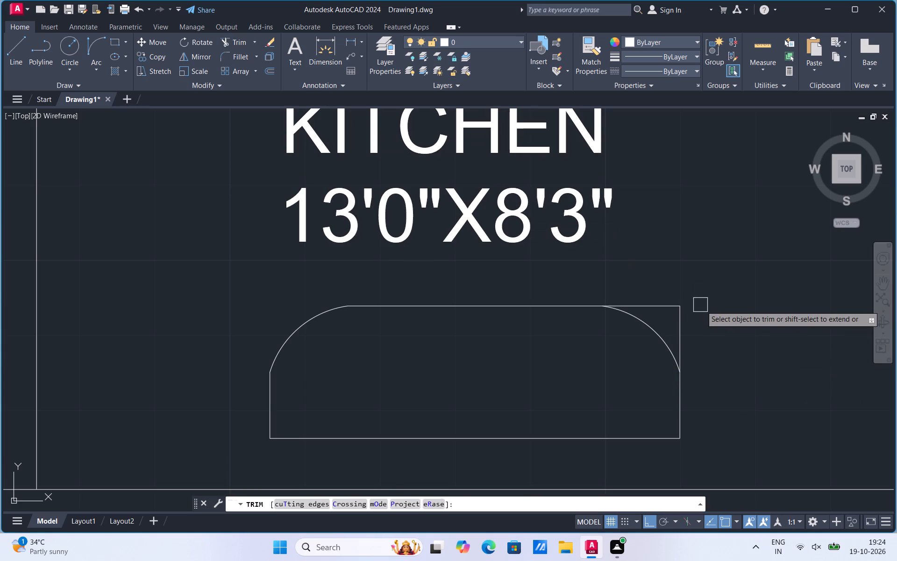
{"action": "left_click", "coordinate": [673, 305]}
{"action": "left_click", "coordinate": [675, 315]}
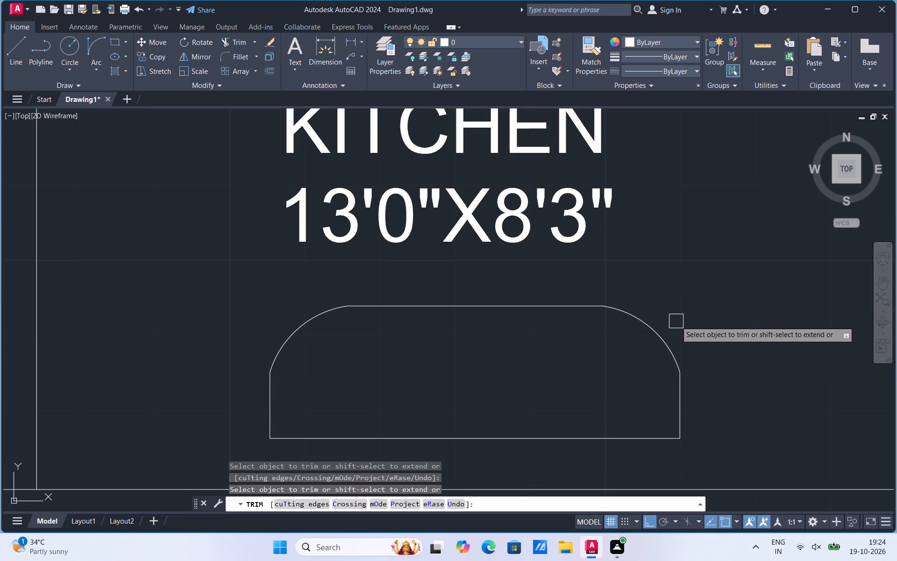
{"action": "key", "text": "Escape"}
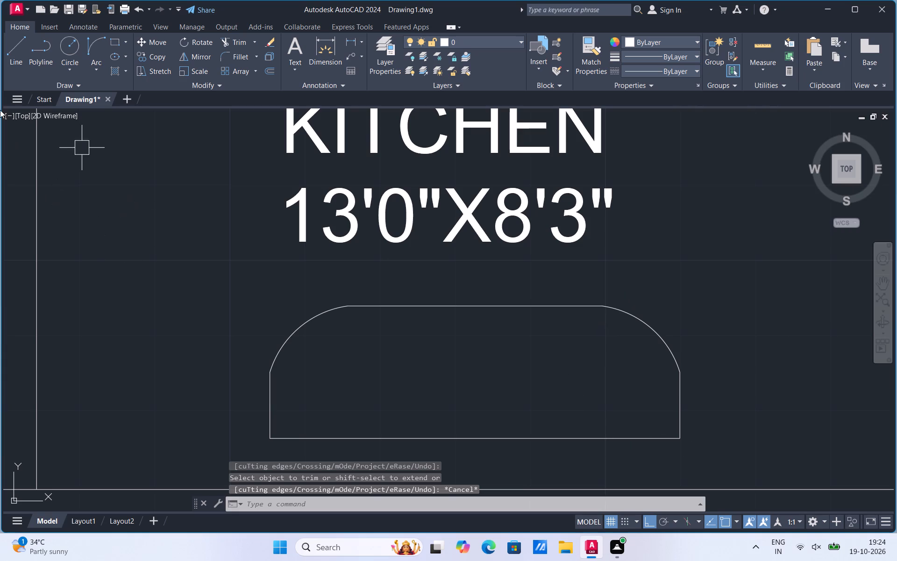
Draw a circle with a radius of about 7" inside the left half of the rounded fixture outline.
{"action": "left_click", "coordinate": [71, 69]}
{"action": "left_click", "coordinate": [78, 85]}
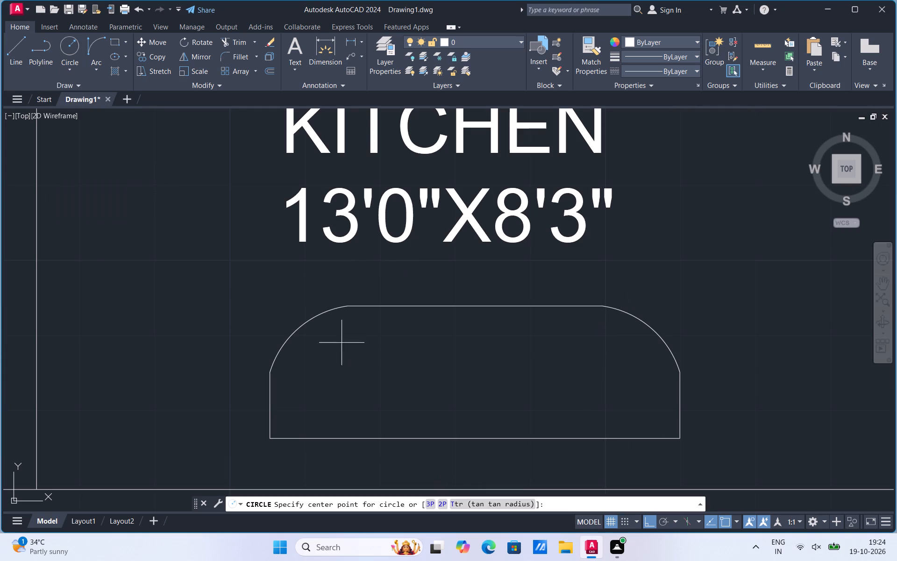
{"action": "left_click", "coordinate": [371, 371]}
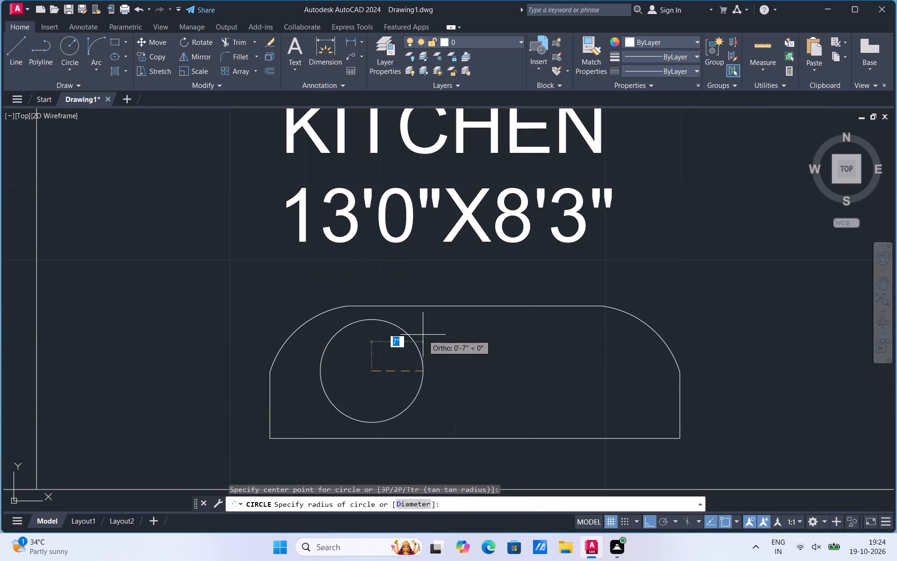
{"action": "left_click", "coordinate": [425, 330]}
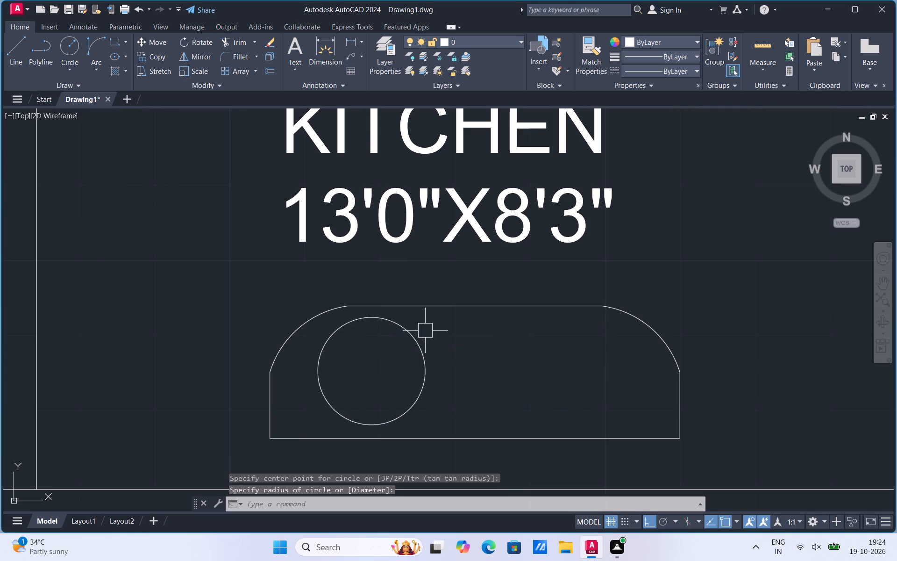
Copy the circle from its centre about 2'-5" horizontally into the right half of the fixture outline.
{"action": "left_click", "coordinate": [420, 337]}
{"action": "right_click", "coordinate": [420, 337]}
{"action": "left_click", "coordinate": [473, 152]}
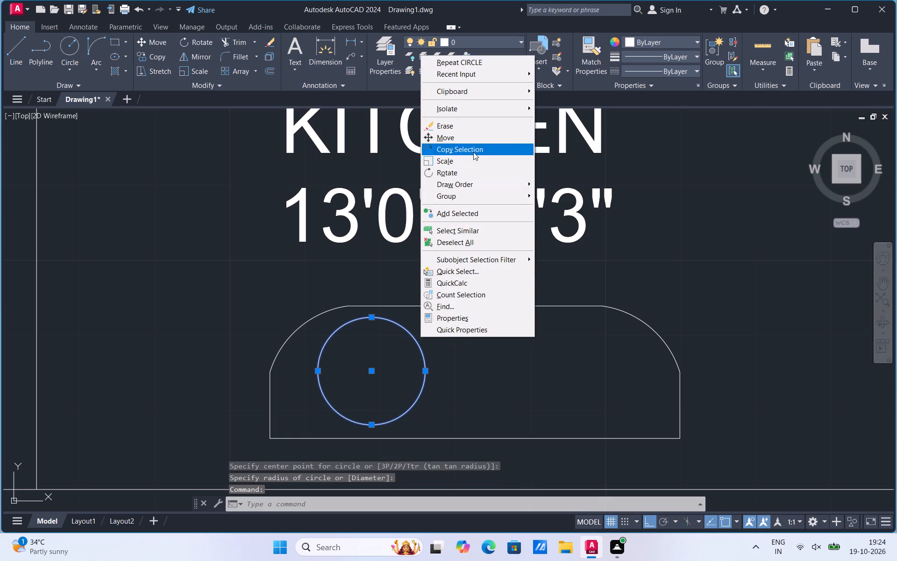
{"action": "left_click", "coordinate": [372, 371]}
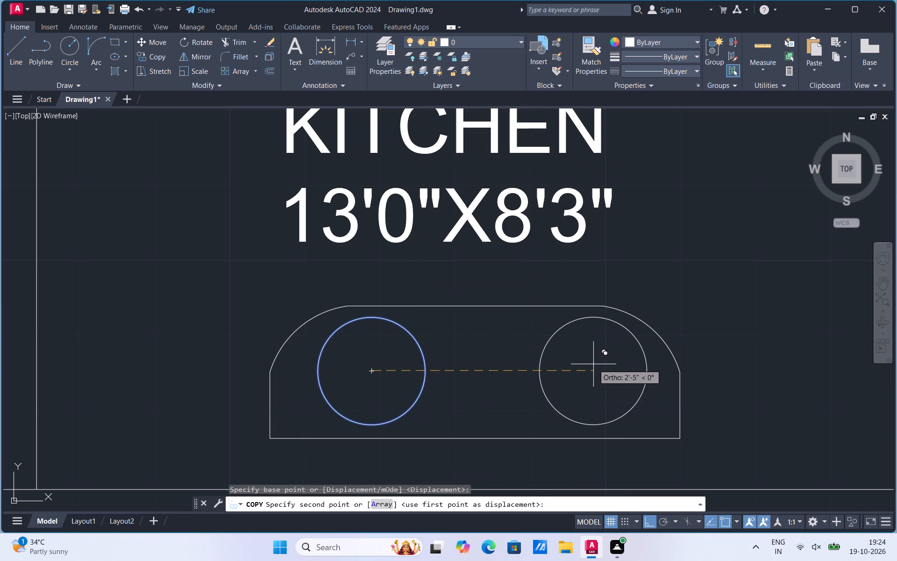
{"action": "left_click", "coordinate": [593, 364]}
{"action": "key", "text": "Escape"}
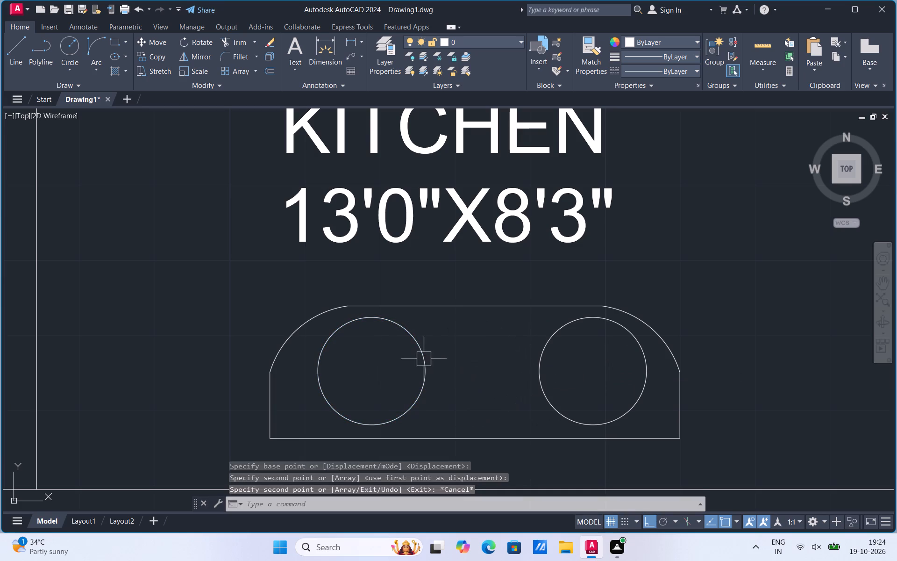
Erase the left circle from the fixture outline.
{"action": "left_click", "coordinate": [421, 359]}
{"action": "key", "text": "Delete"}
Copy the right circle from its centre about 2'-8" horizontally into the left half of the fixture outline.
{"action": "left_click", "coordinate": [538, 375]}
{"action": "right_click", "coordinate": [538, 375]}
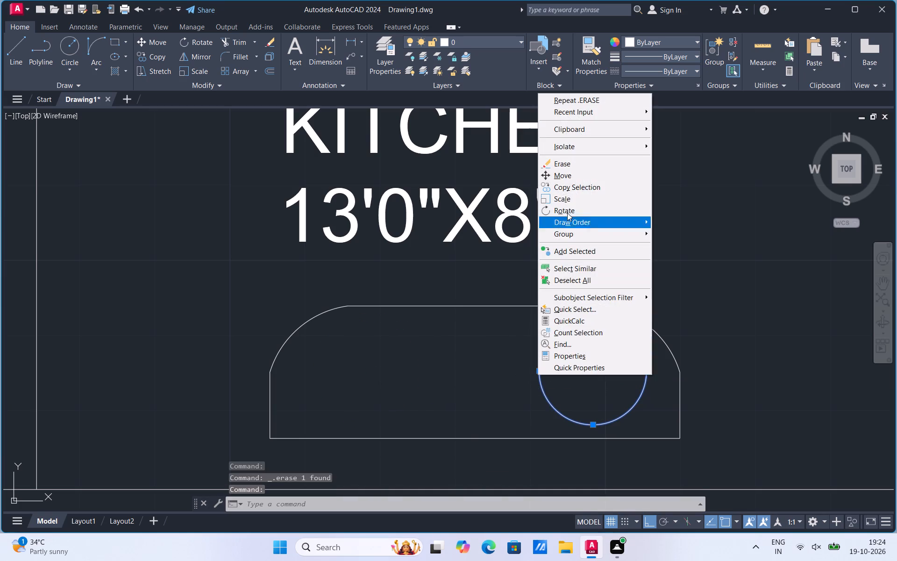
{"action": "left_click", "coordinate": [568, 189]}
{"action": "left_click", "coordinate": [593, 373]}
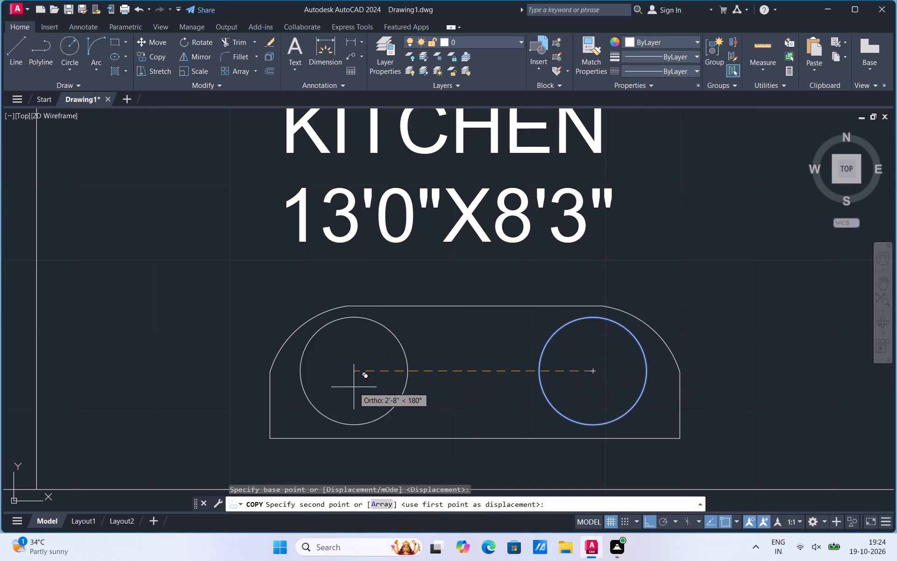
{"action": "left_click", "coordinate": [354, 390]}
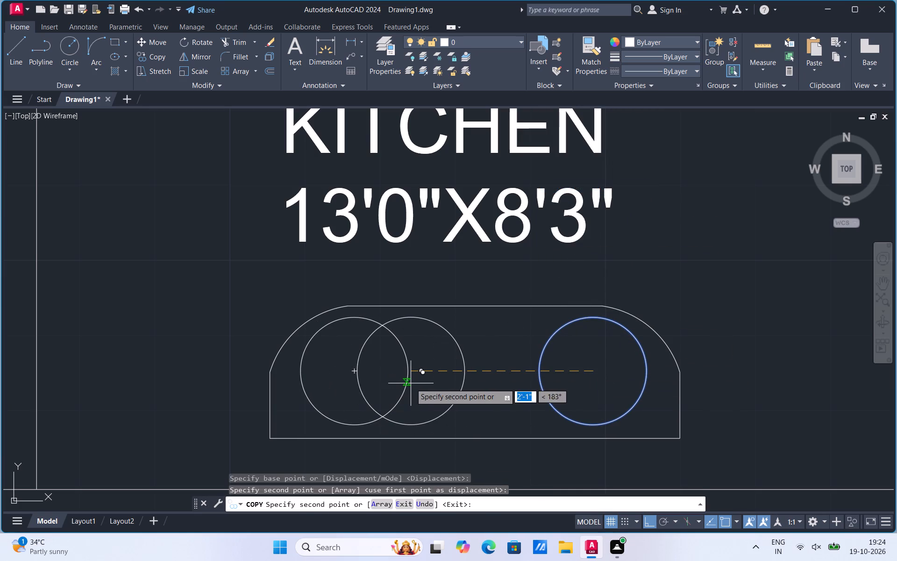
{"action": "key", "text": "Escape"}
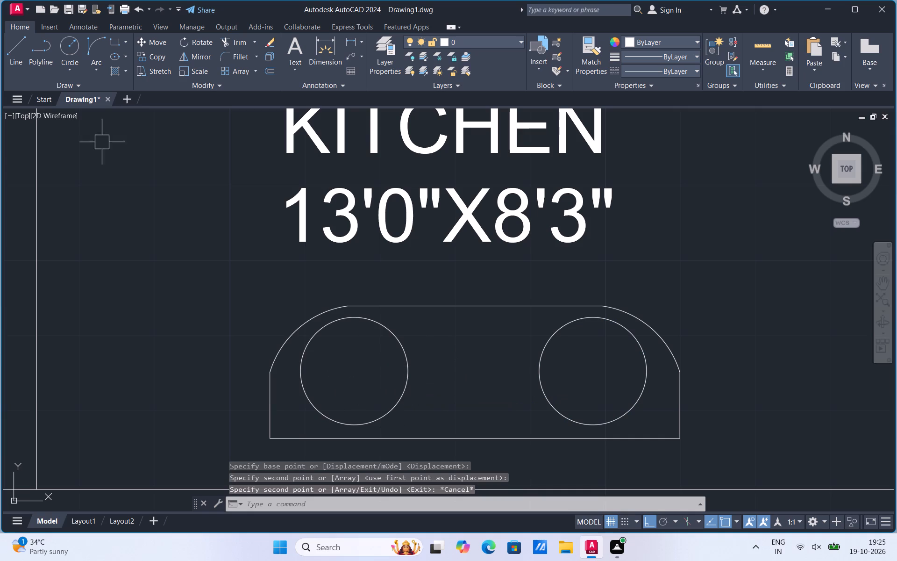
Draw a small concentric circle with a radius of about 1" at the centre of the left circle.
{"action": "left_click", "coordinate": [69, 41]}
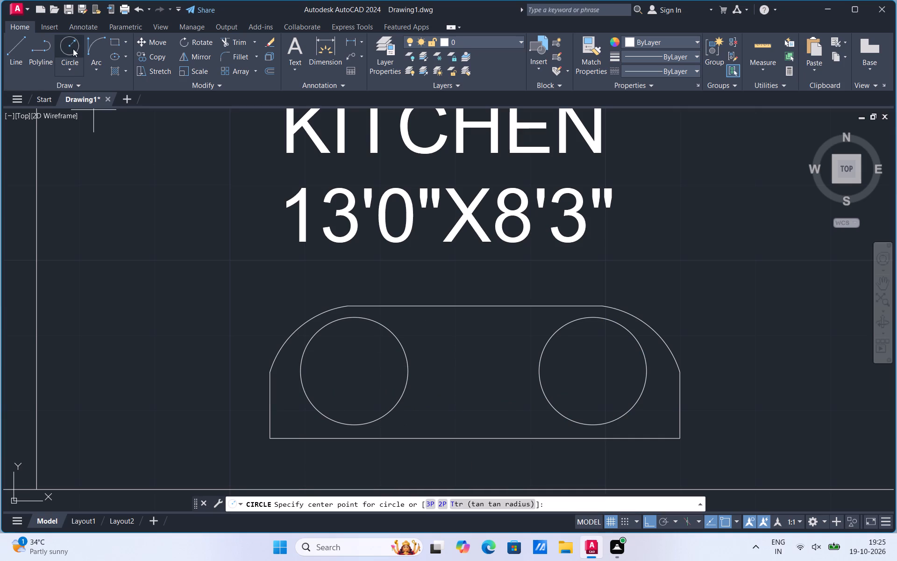
{"action": "left_click", "coordinate": [73, 49]}
{"action": "left_click", "coordinate": [73, 48]}
{"action": "left_click", "coordinate": [70, 47]}
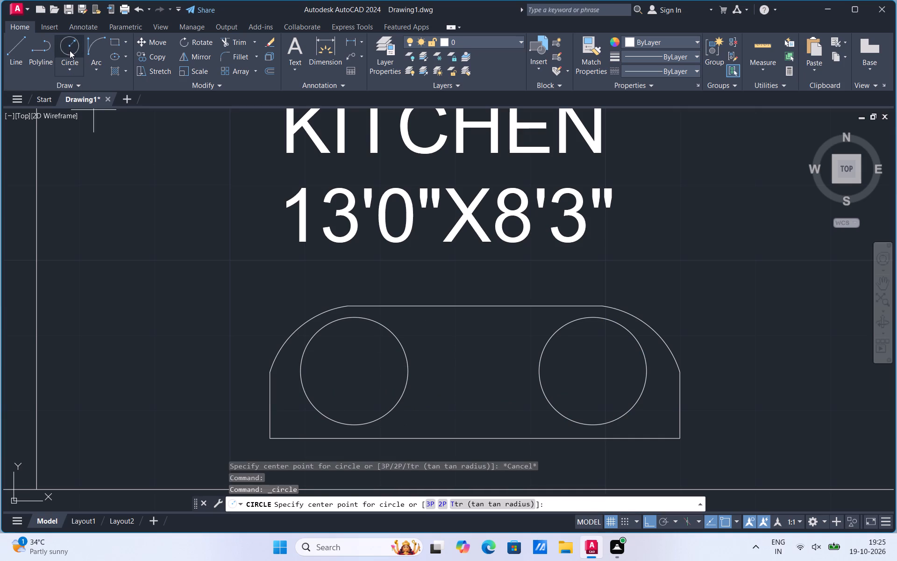
{"action": "left_click", "coordinate": [356, 371]}
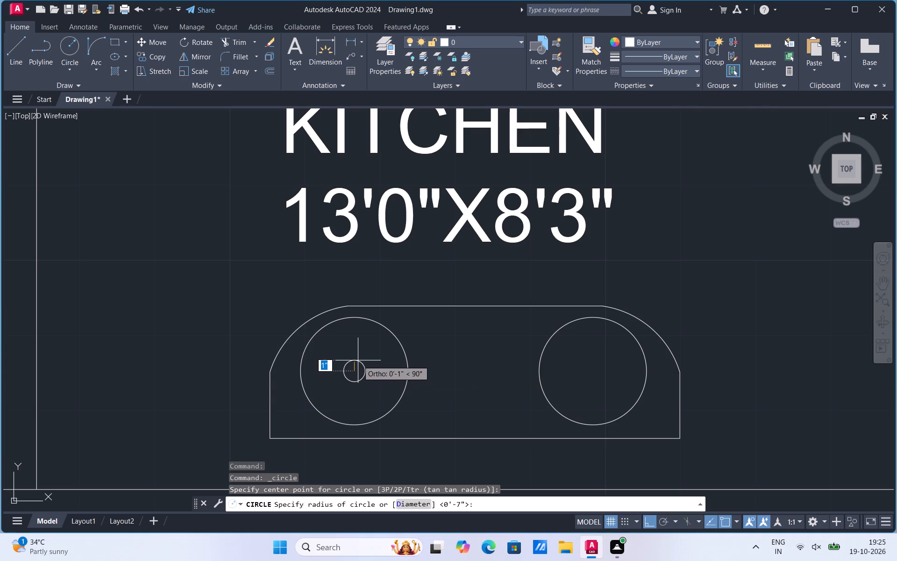
{"action": "left_click", "coordinate": [358, 360]}
Copy the small inner circle from its centre to the centre of the right large circle.
{"action": "left_click", "coordinate": [359, 363]}
{"action": "right_click", "coordinate": [359, 363]}
{"action": "left_click", "coordinate": [407, 175]}
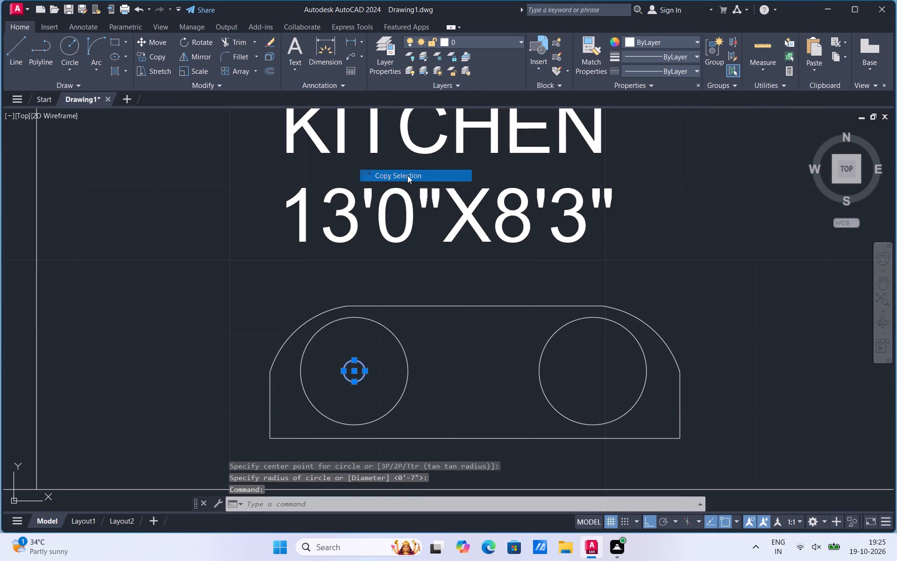
{"action": "left_click", "coordinate": [356, 369]}
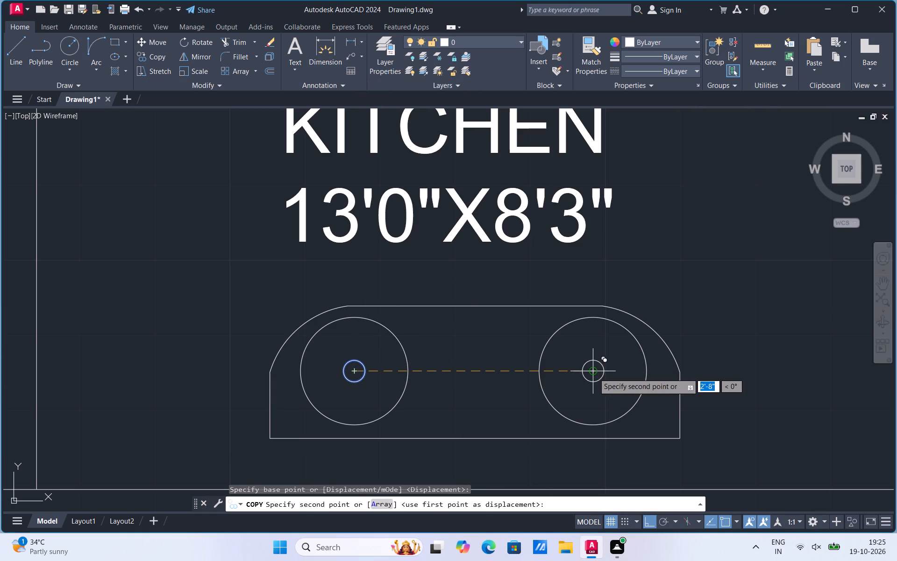
{"action": "left_click", "coordinate": [594, 373]}
{"action": "key", "text": "Escape"}
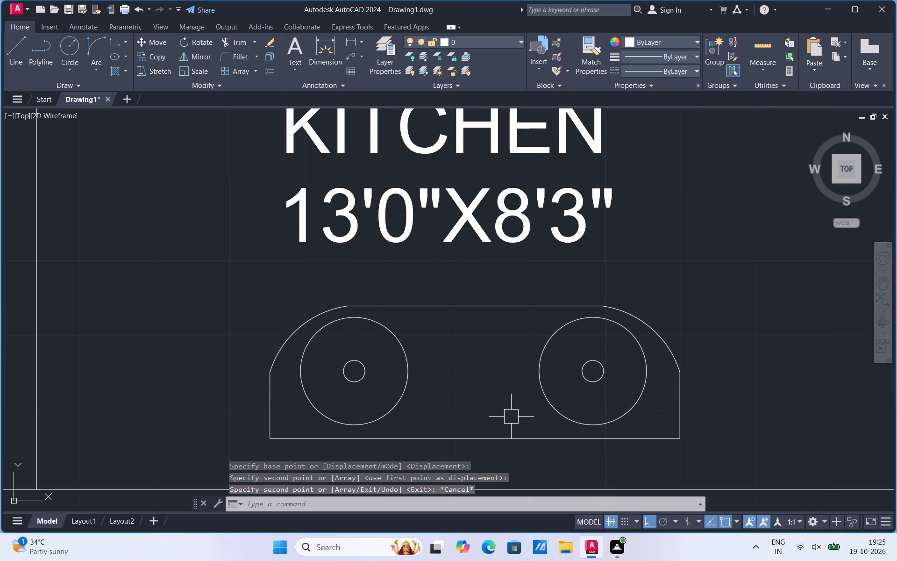
Draw two horizontal lines from the left circle's centre, one to each side, extending slightly beyond the large circle.
{"action": "left_click", "coordinate": [19, 59]}
{"action": "left_click", "coordinate": [352, 374]}
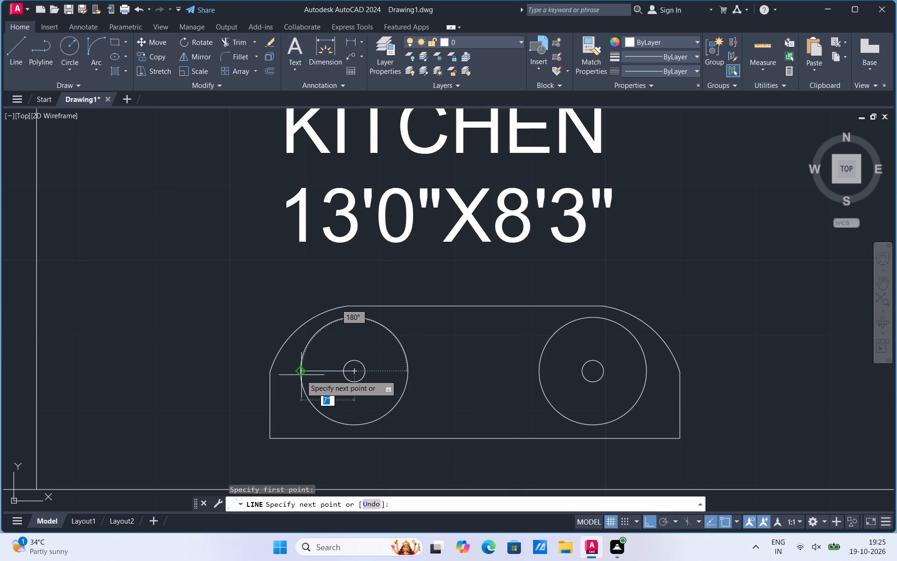
{"action": "left_click", "coordinate": [282, 374]}
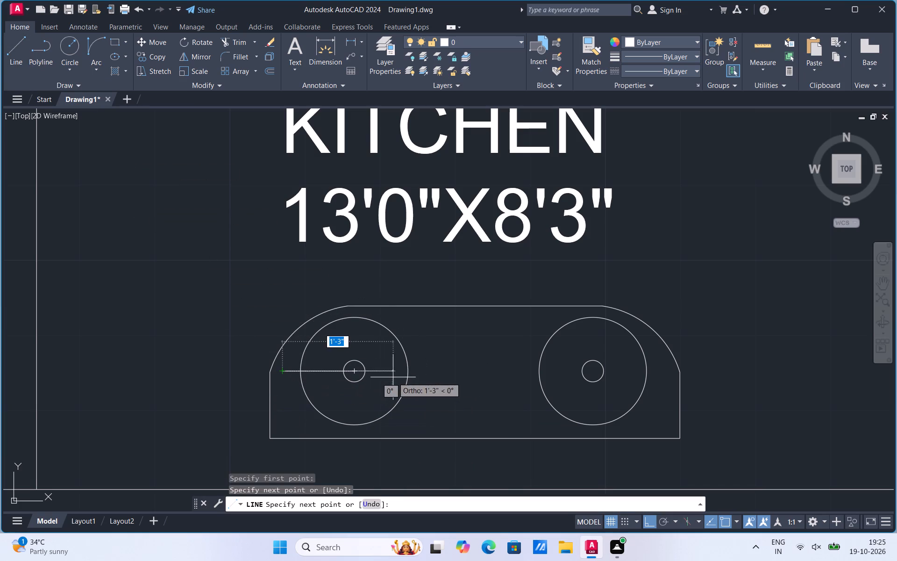
{"action": "left_click", "coordinate": [7, 56]}
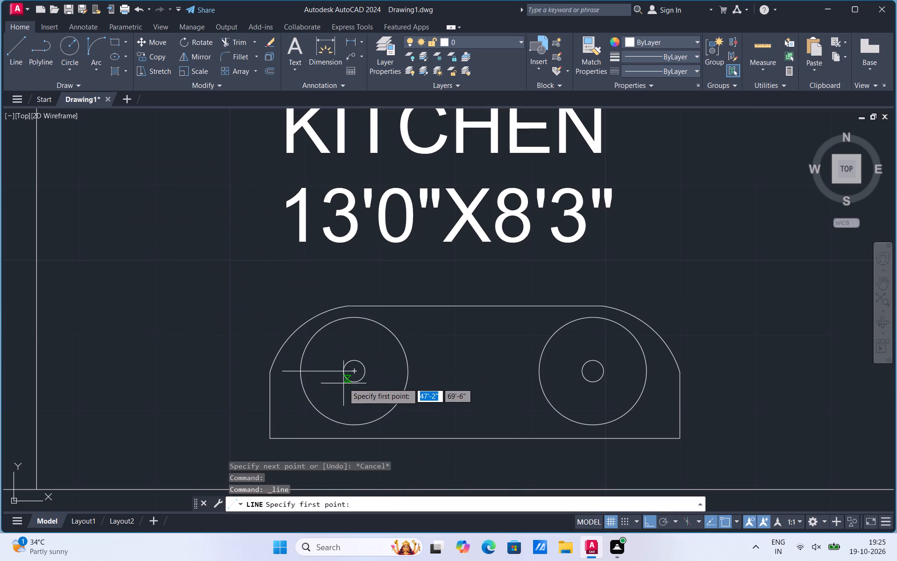
{"action": "left_click", "coordinate": [356, 372]}
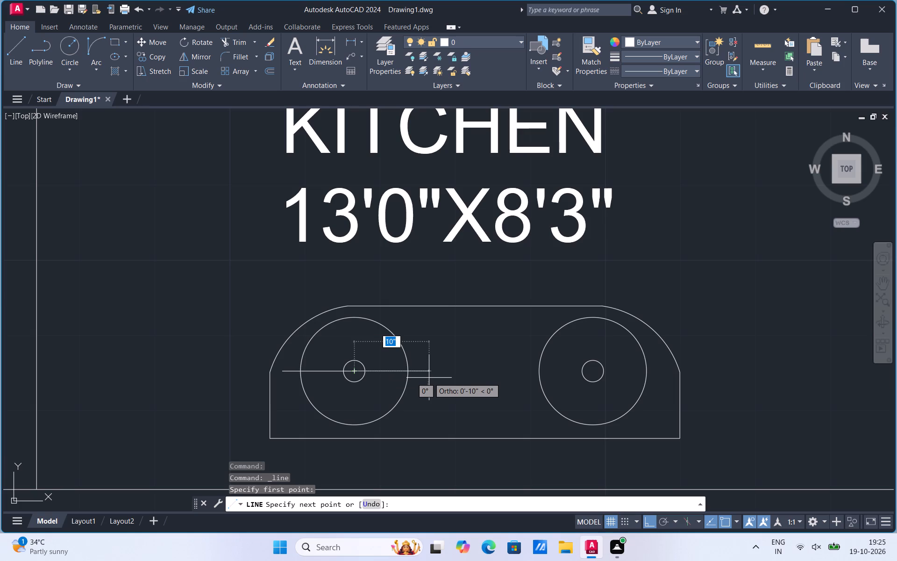
{"action": "scroll", "coordinate": [429, 378], "scroll_direction": "up", "scroll_amount": 1}
{"action": "left_click", "coordinate": [414, 369]}
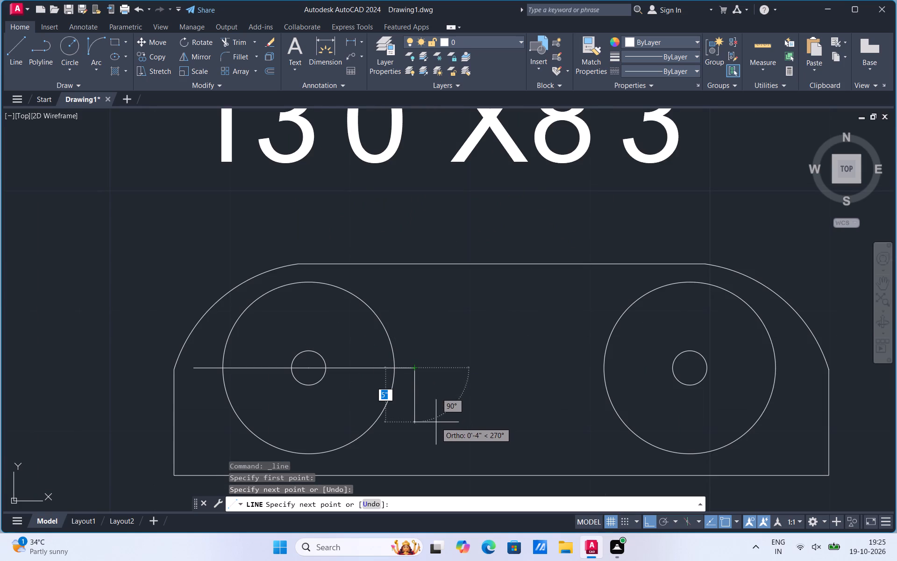
{"action": "key", "text": "Escape"}
Copy both horizontal lines from the left circle's centre to the right circle's centre.
{"action": "left_click", "coordinate": [369, 372]}
{"action": "left_click", "coordinate": [256, 373]}
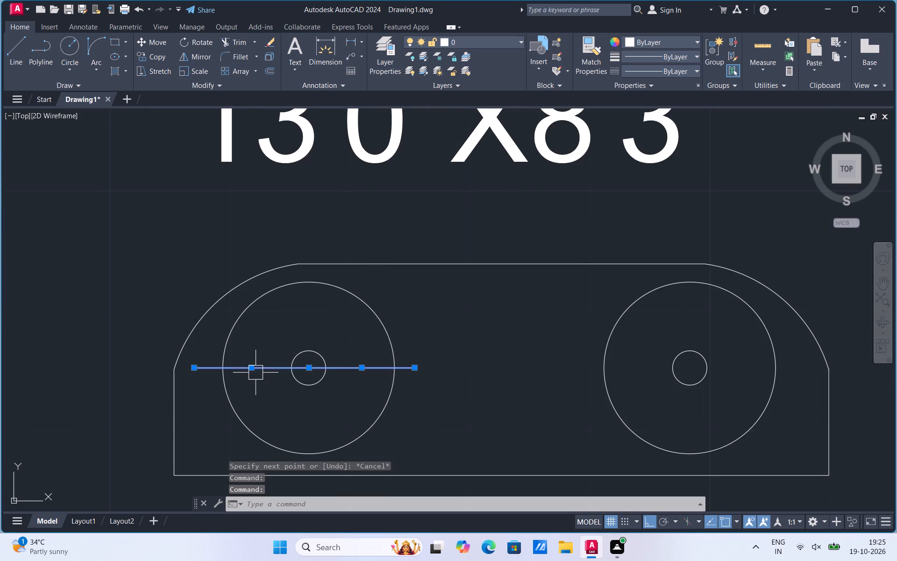
{"action": "right_click", "coordinate": [256, 373]}
{"action": "left_click", "coordinate": [292, 203]}
{"action": "left_click", "coordinate": [305, 370]}
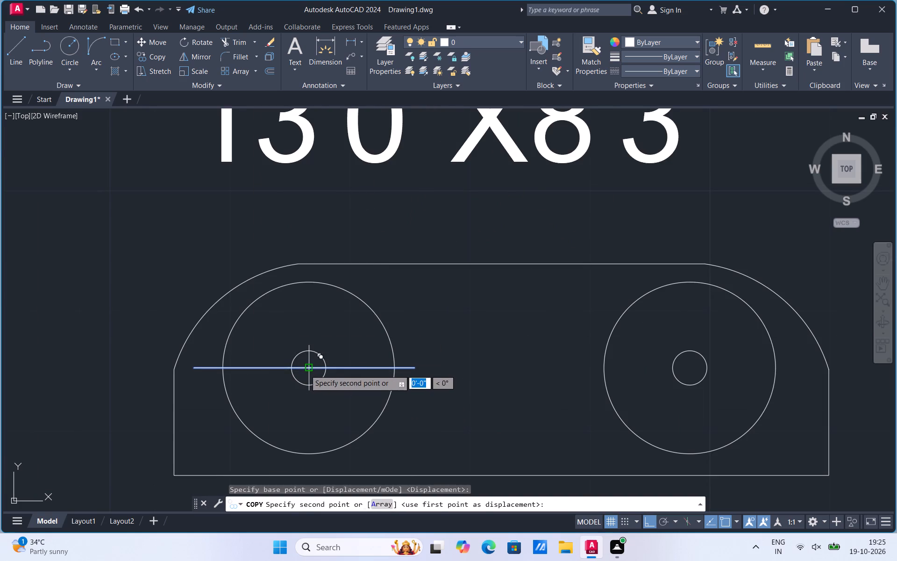
{"action": "left_click", "coordinate": [690, 367]}
{"action": "key", "text": "Escape"}
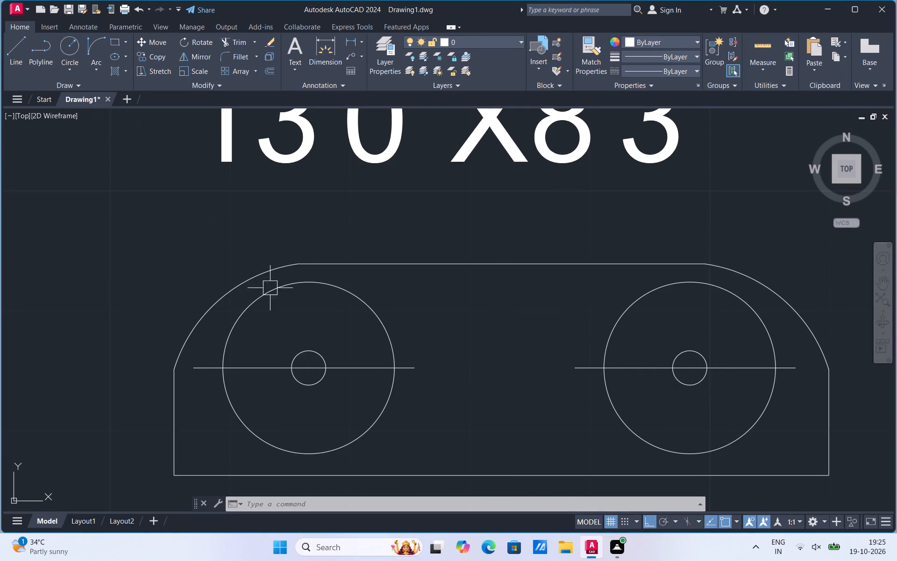
Copy the left small inner circle from its centre to the top and bottom quadrants of the left large circle.
{"action": "left_click", "coordinate": [313, 349]}
{"action": "right_click", "coordinate": [313, 349]}
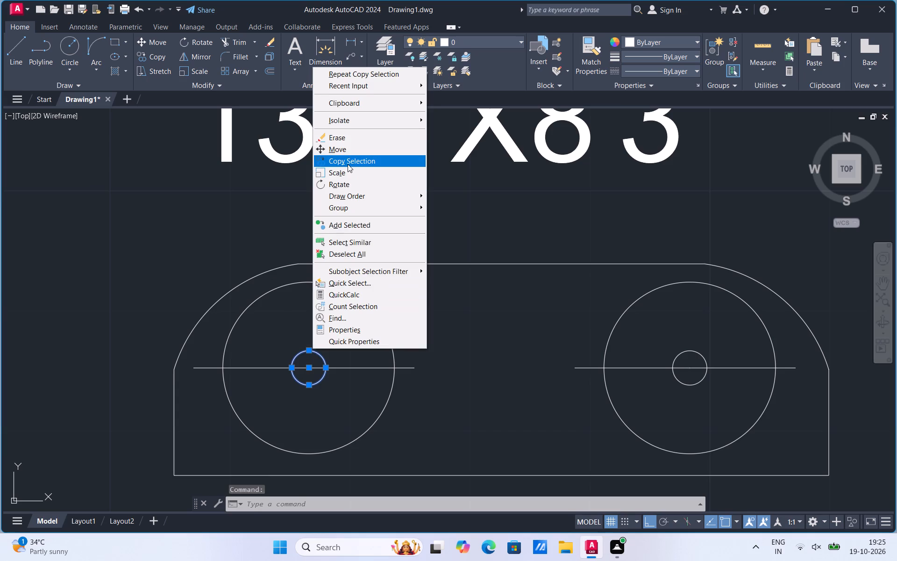
{"action": "left_click", "coordinate": [348, 164]}
{"action": "left_click", "coordinate": [306, 370]}
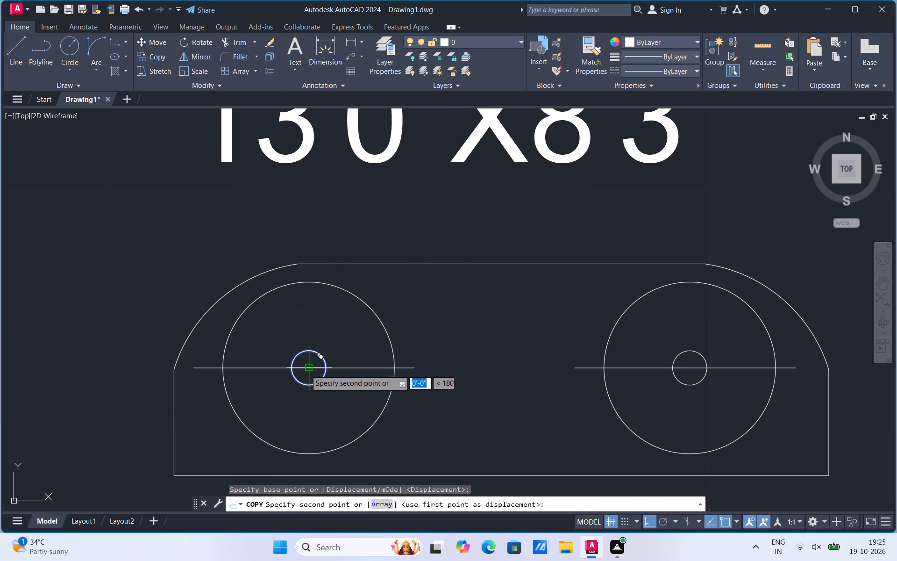
{"action": "left_click", "coordinate": [306, 282]}
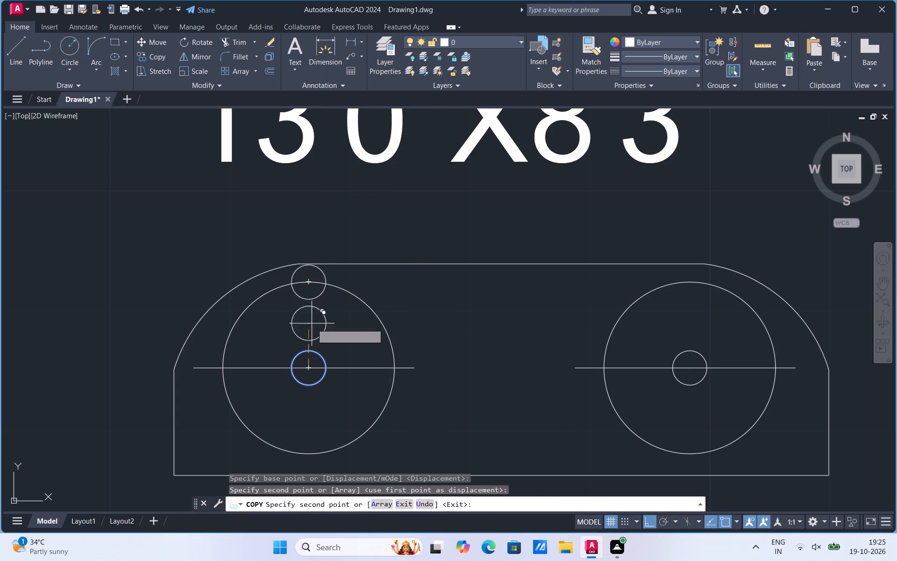
{"action": "left_click", "coordinate": [310, 453]}
{"action": "key", "text": "Escape"}
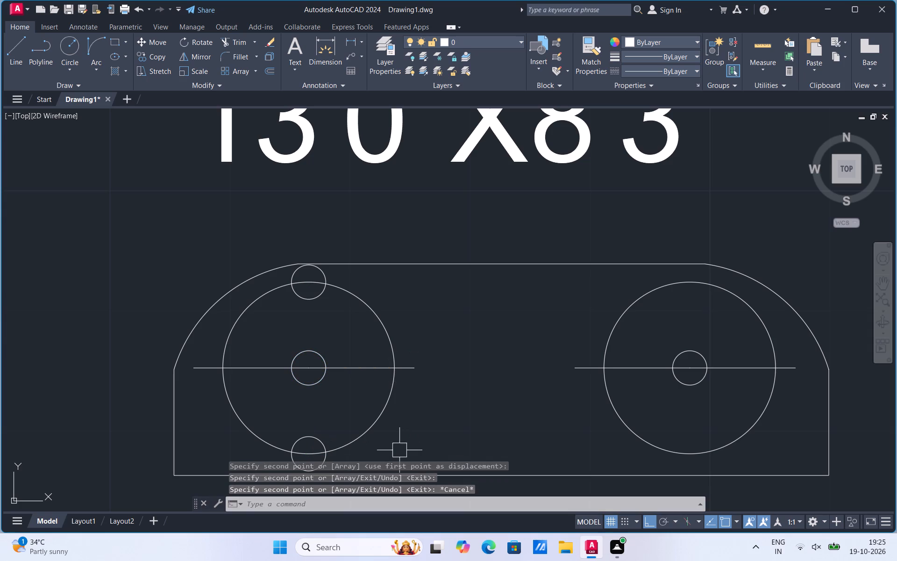
Copy the two small circles at the left circle's top and bottom to the same quadrants of the right large circle.
{"action": "left_click", "coordinate": [315, 442]}
{"action": "left_click", "coordinate": [305, 303]}
{"action": "right_click", "coordinate": [305, 303]}
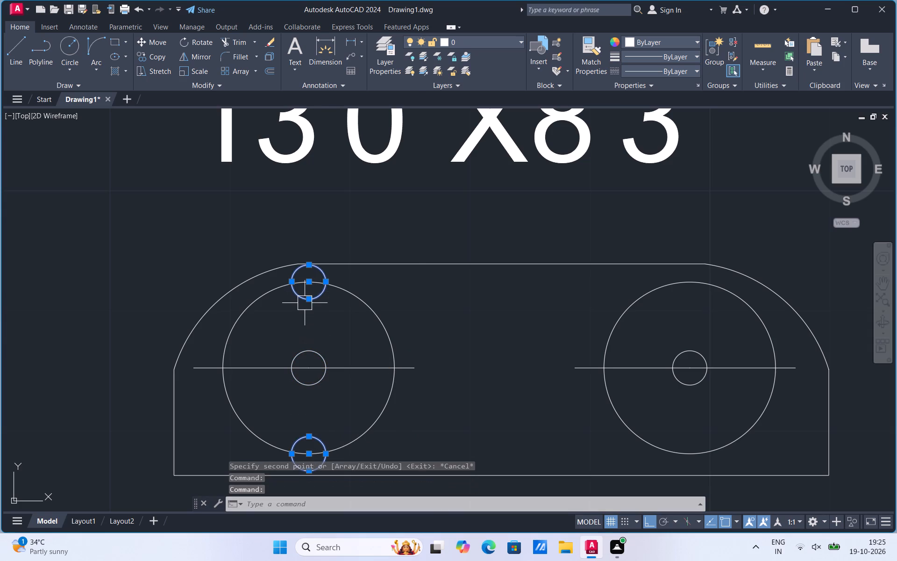
{"action": "left_click", "coordinate": [344, 133]}
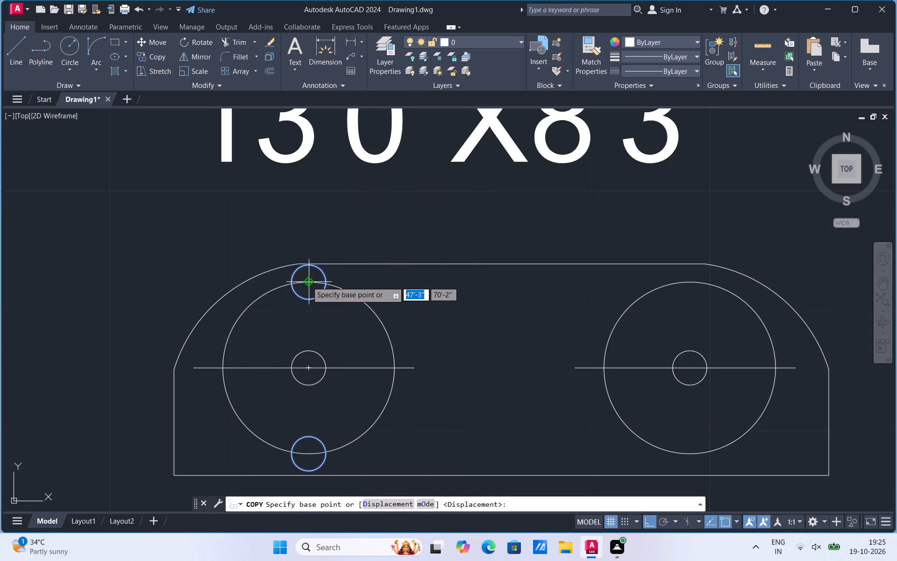
{"action": "left_click", "coordinate": [307, 281]}
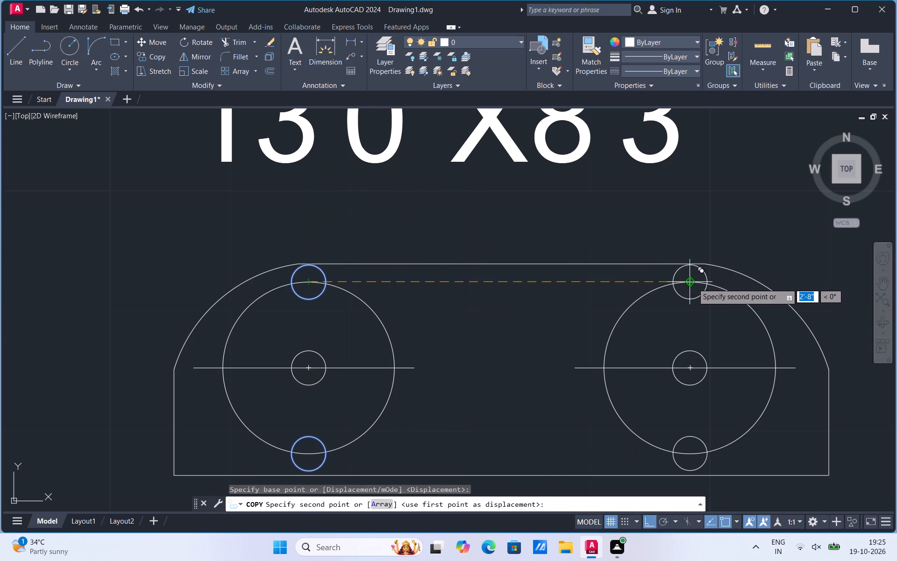
{"action": "left_click", "coordinate": [693, 283]}
{"action": "key", "text": "Escape"}
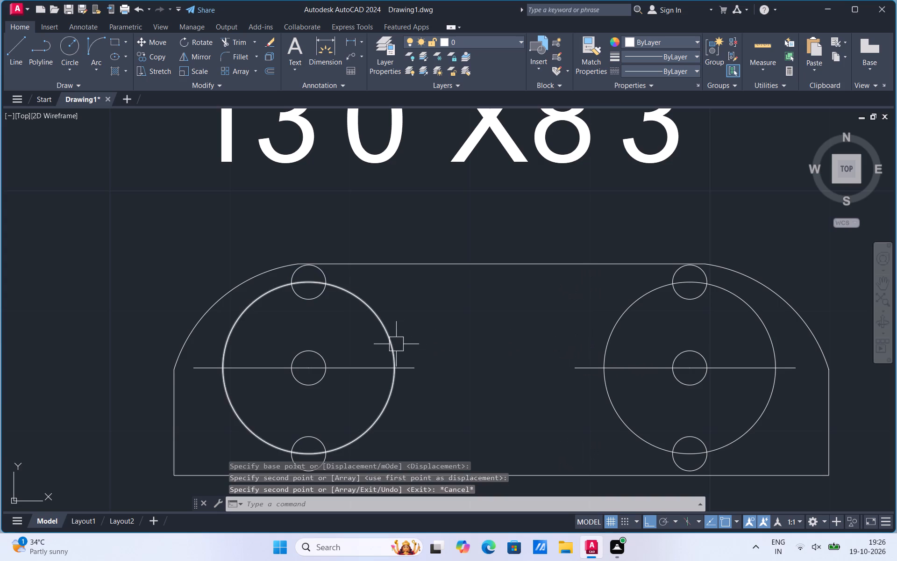
Group the outline, circles and lines of the two-burner fixture into one object.
{"action": "scroll", "coordinate": [396, 344], "scroll_direction": "down", "scroll_amount": 2}
{"action": "scroll", "coordinate": [486, 355], "scroll_direction": "up", "scroll_amount": 1}
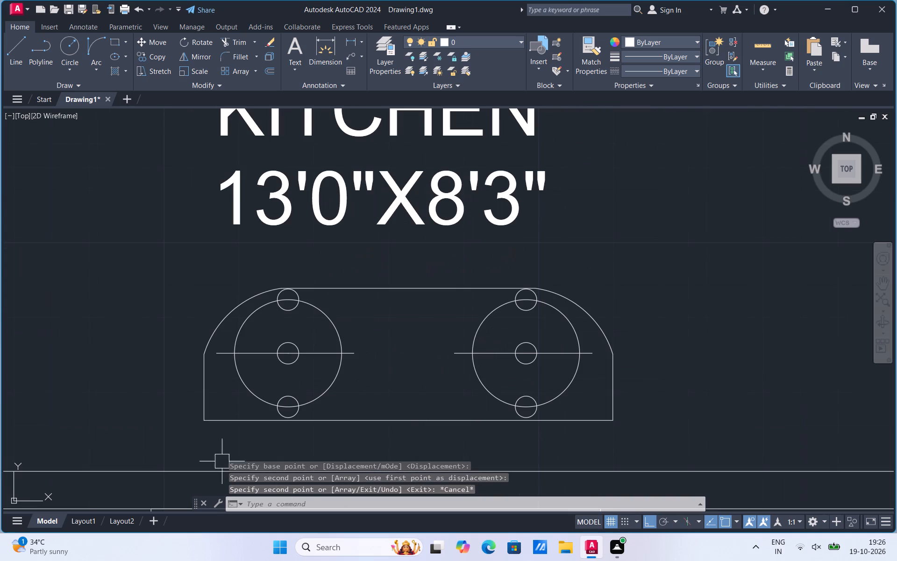
{"action": "left_click", "coordinate": [177, 434]}
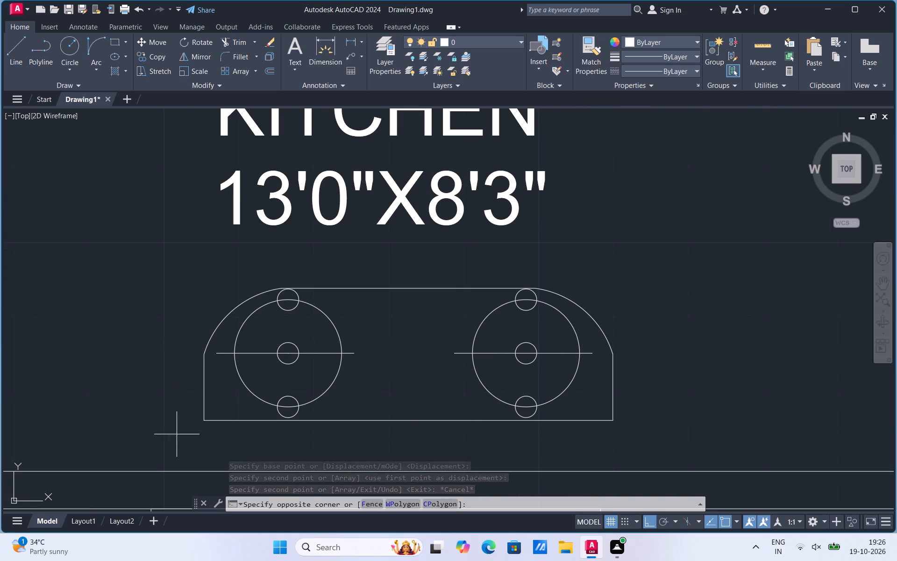
{"action": "left_click", "coordinate": [697, 271]}
{"action": "right_click", "coordinate": [579, 278]}
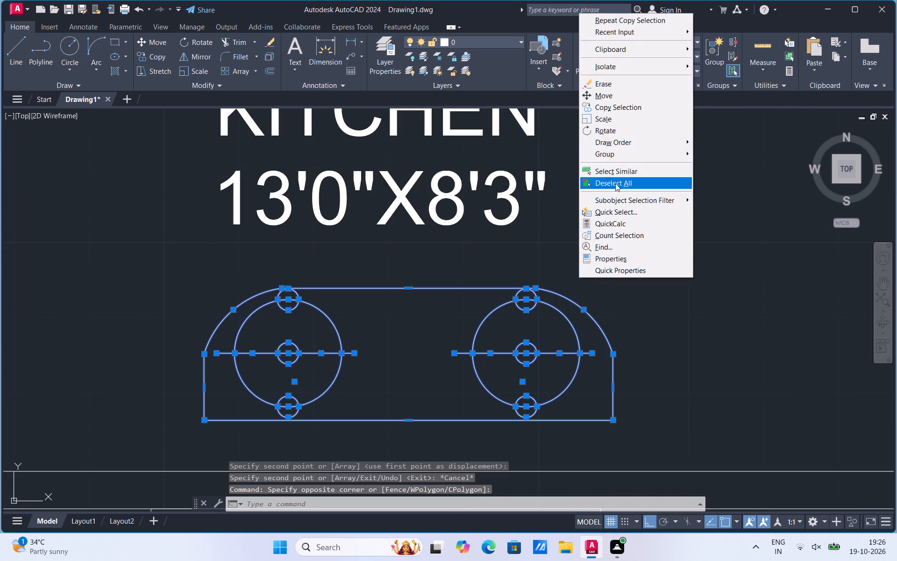
{"action": "left_click", "coordinate": [618, 154]}
{"action": "left_click", "coordinate": [711, 152]}
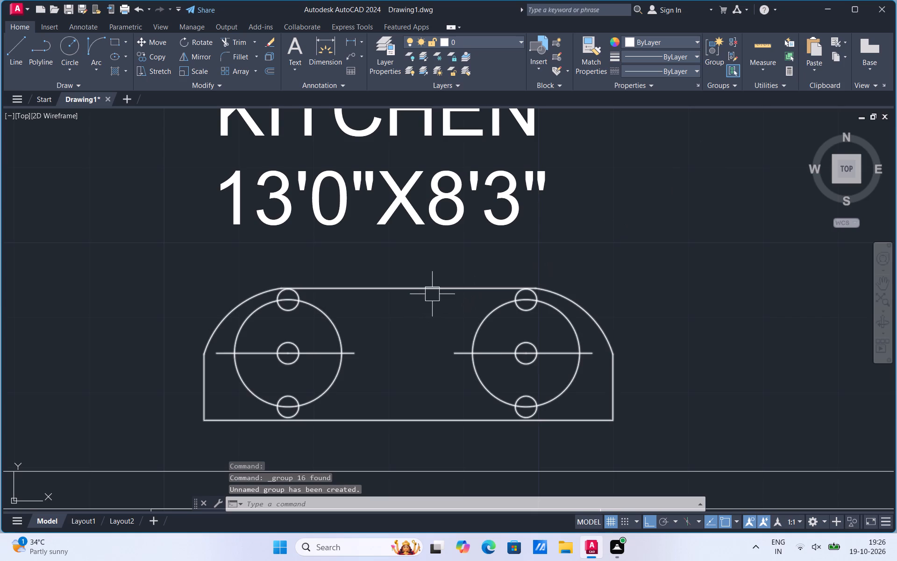
Move the grouped fixture from its centre straight up onto the counter along the kitchen's upper wall.
{"action": "left_click", "coordinate": [433, 293]}
{"action": "right_click", "coordinate": [433, 293]}
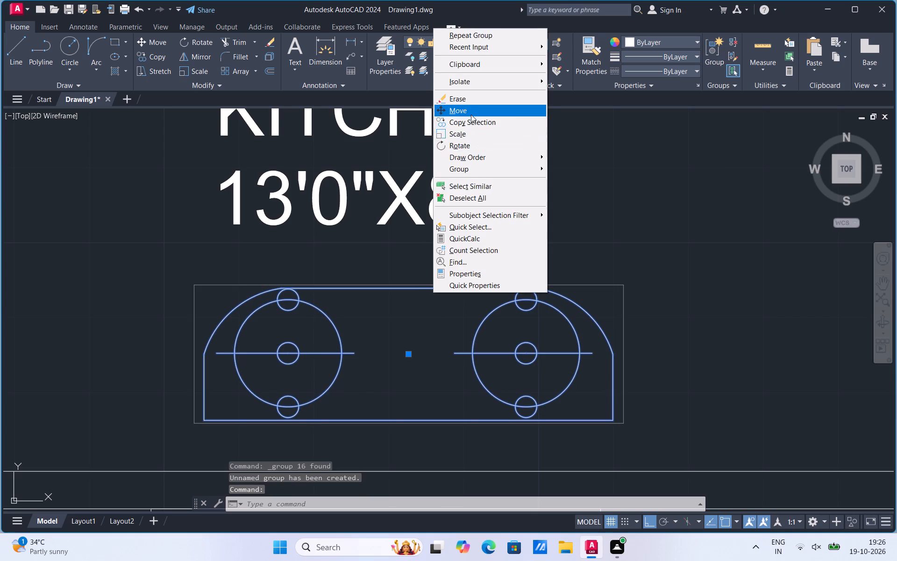
{"action": "left_click", "coordinate": [471, 115]}
{"action": "left_click", "coordinate": [407, 354]}
{"action": "scroll", "coordinate": [407, 355], "scroll_direction": "down", "scroll_amount": 3}
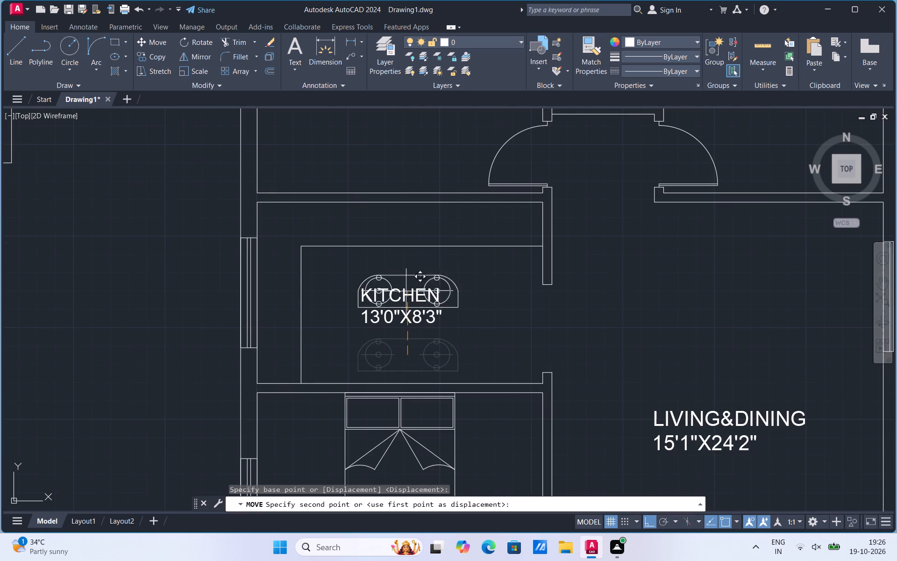
{"action": "scroll", "coordinate": [404, 225], "scroll_direction": "up", "scroll_amount": 1}
{"action": "left_click", "coordinate": [404, 220]}
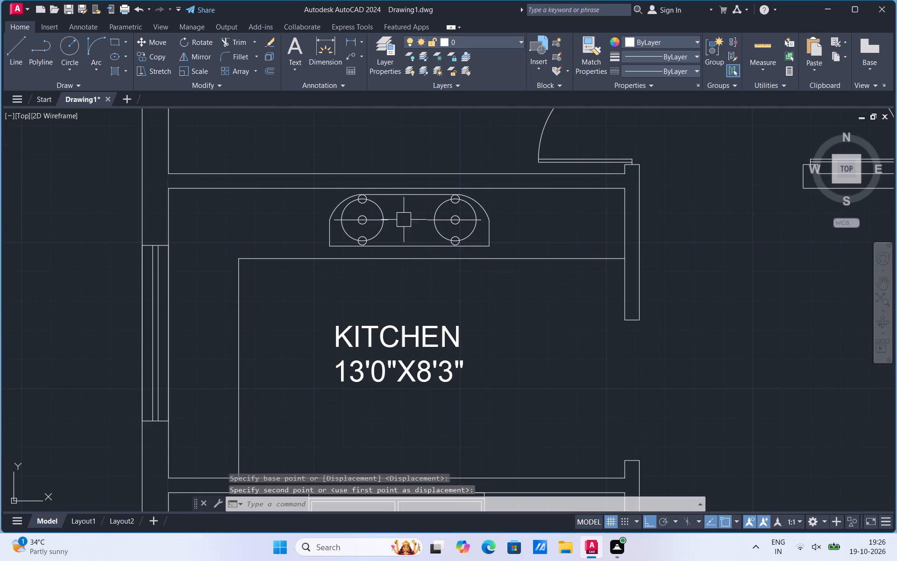
Draw a 4' by 2' rectangle in the open floor area beside the kitchen label.
{"action": "scroll", "coordinate": [395, 234], "scroll_direction": "down", "scroll_amount": 1}
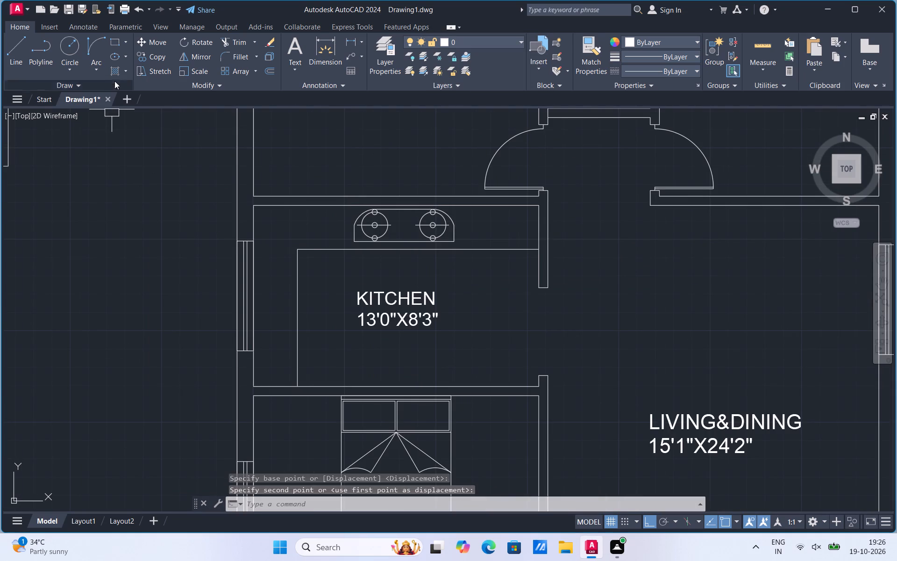
{"action": "left_click", "coordinate": [126, 44]}
{"action": "left_click", "coordinate": [122, 61]}
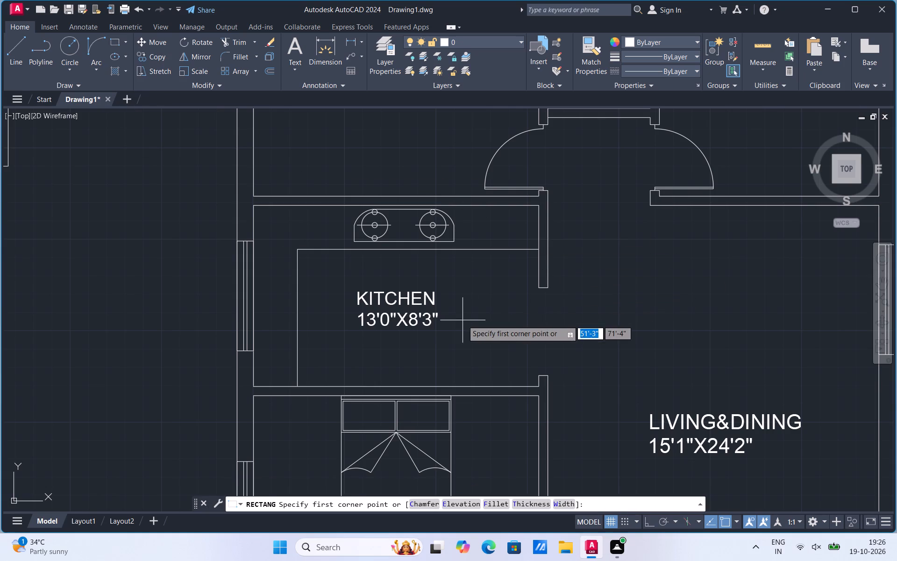
{"action": "scroll", "coordinate": [463, 320], "scroll_direction": "up", "scroll_amount": 1}
{"action": "left_click", "coordinate": [419, 393]}
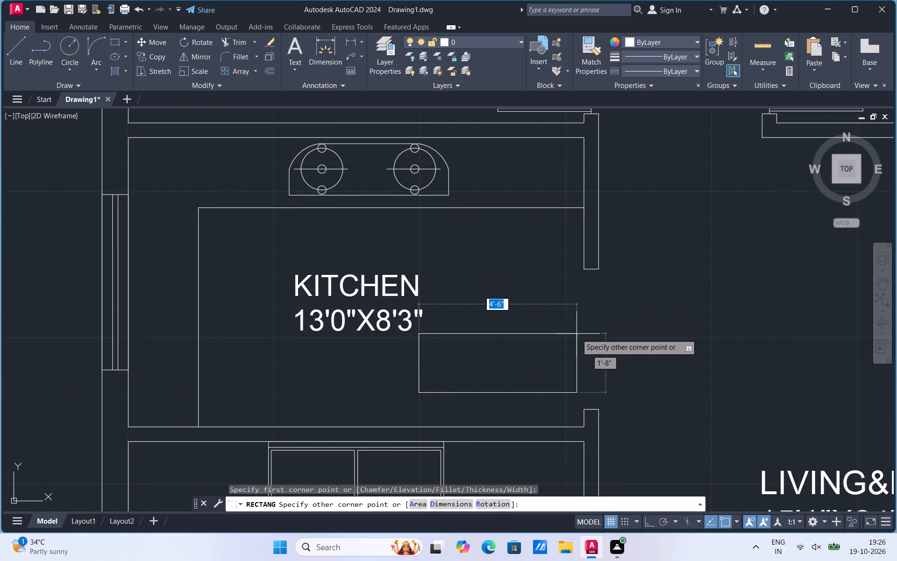
{"action": "scroll", "coordinate": [556, 344], "scroll_direction": "up", "scroll_amount": 2}
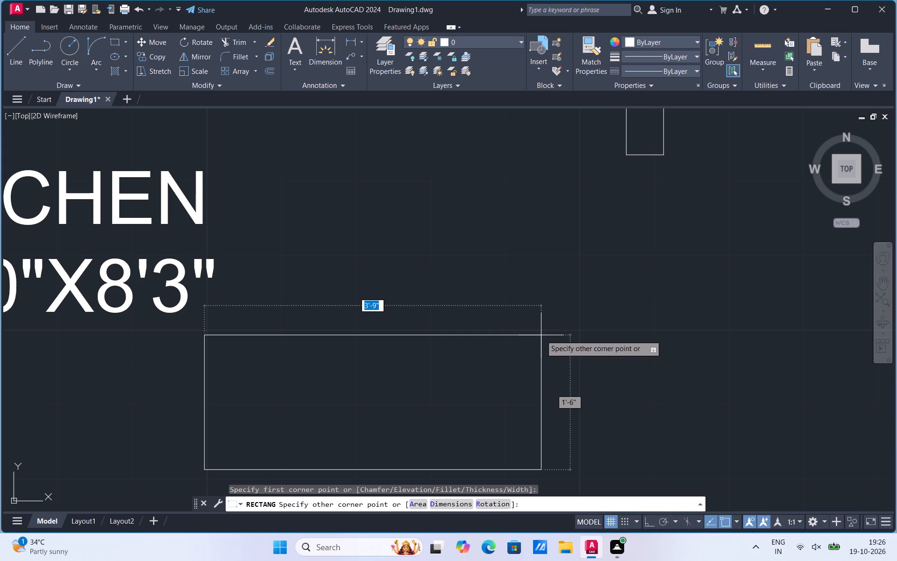
{"action": "type", "text": "4',"}
{"action": "type", "text": "2'"}
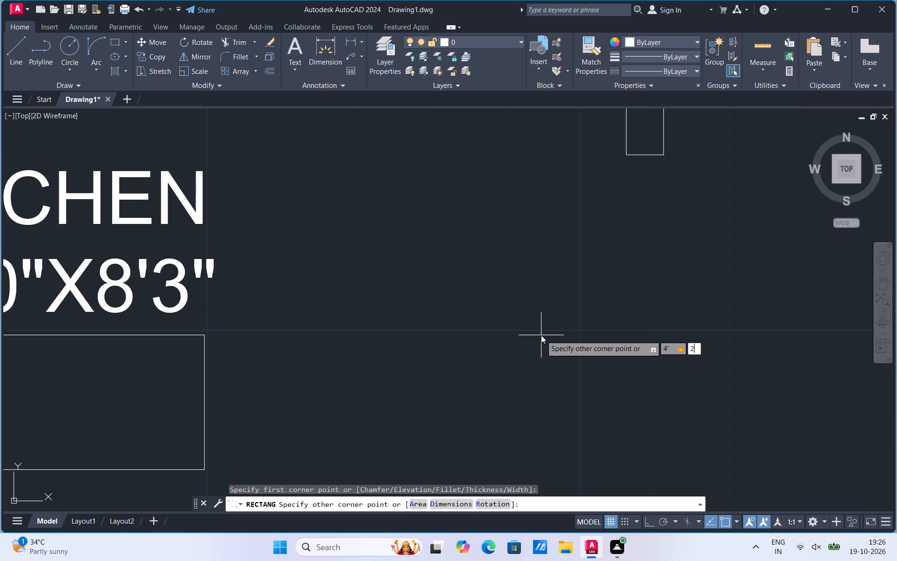
{"action": "key", "text": "Return"}
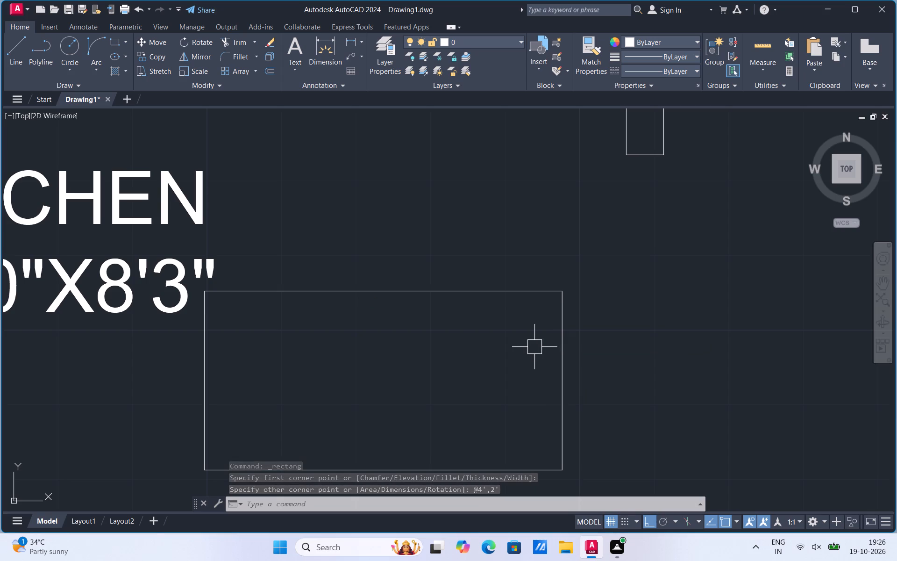
Offset the new rectangle inward by about 2" to form an inner border.
{"action": "left_click", "coordinate": [489, 295]}
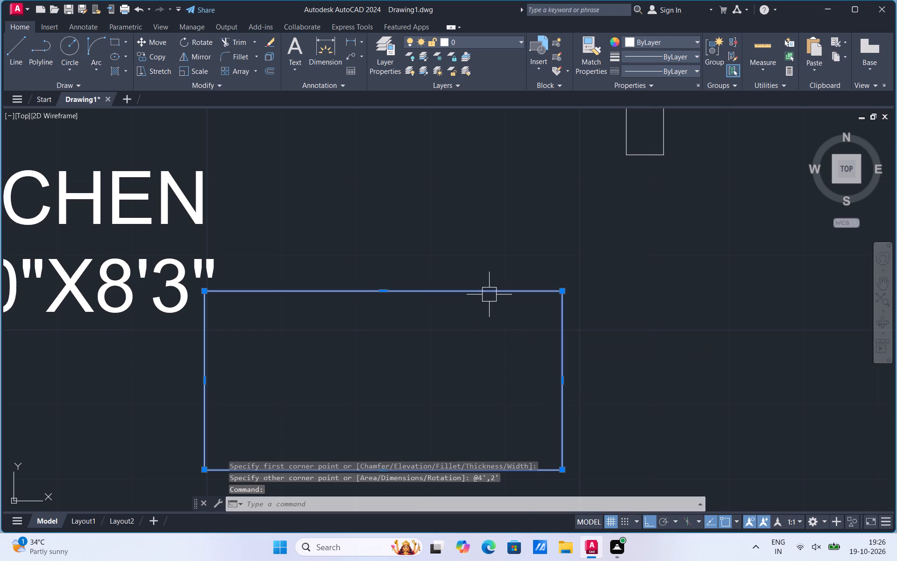
{"action": "key", "text": "o"}
{"action": "left_click", "coordinate": [542, 318]}
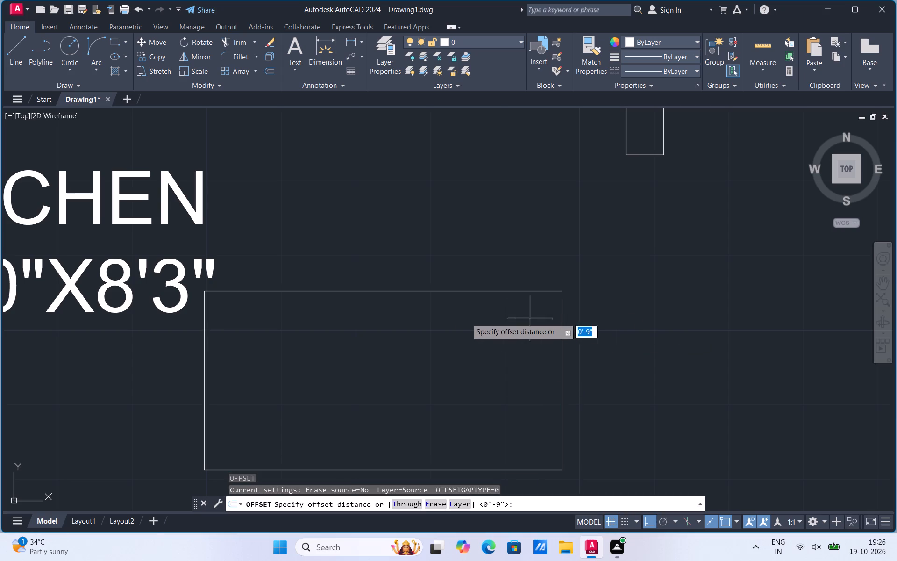
{"action": "left_click", "coordinate": [381, 292]}
{"action": "left_click", "coordinate": [381, 304]}
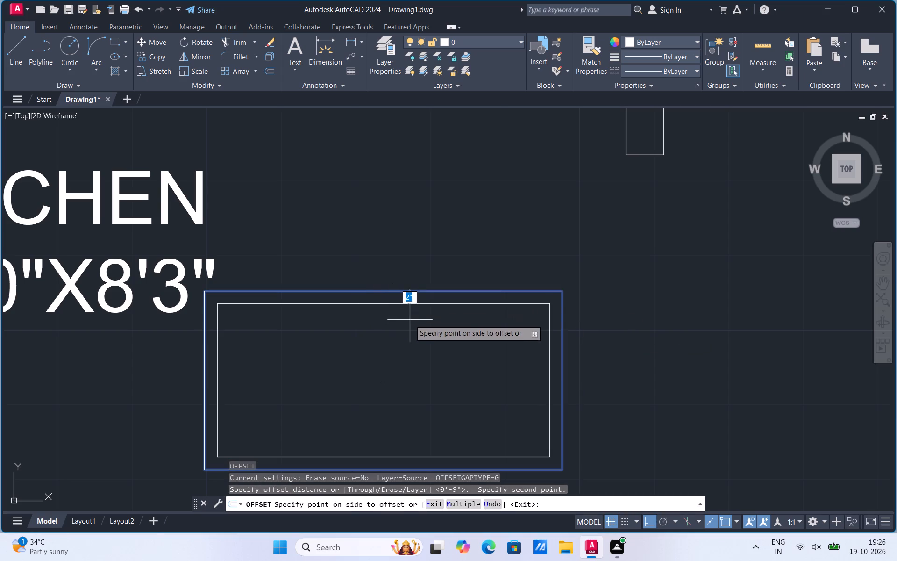
{"action": "left_click", "coordinate": [410, 320]}
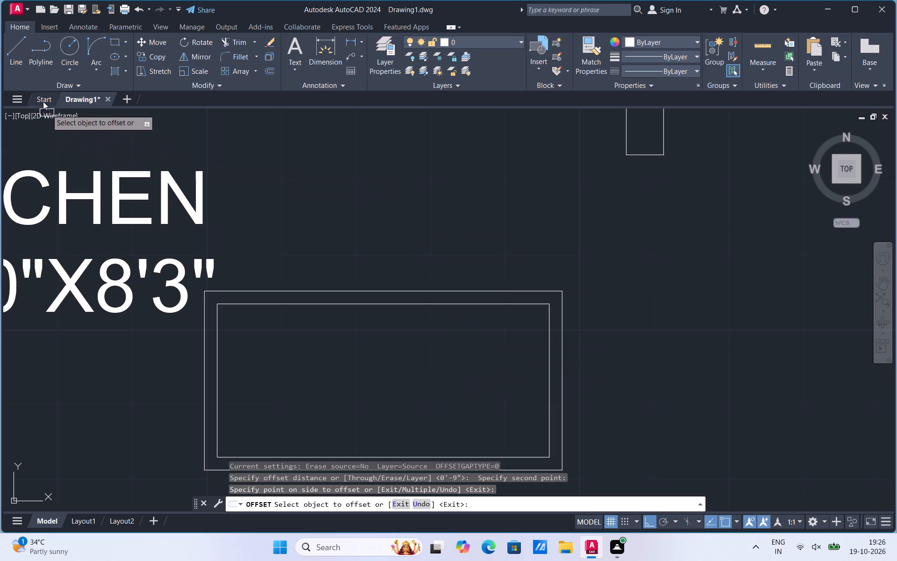
Draw a vertical line joining the midpoints of the inner rectangle's top and bottom edges.
{"action": "left_click_drag", "start_coordinate": [23, 48], "coordinate": [23, 61]}
{"action": "left_click", "coordinate": [385, 304]}
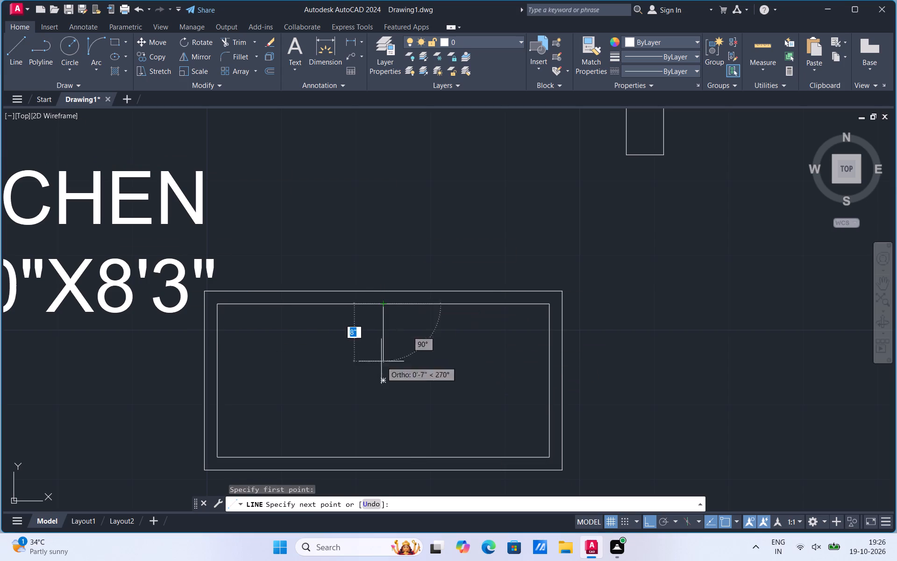
{"action": "left_click", "coordinate": [382, 458]}
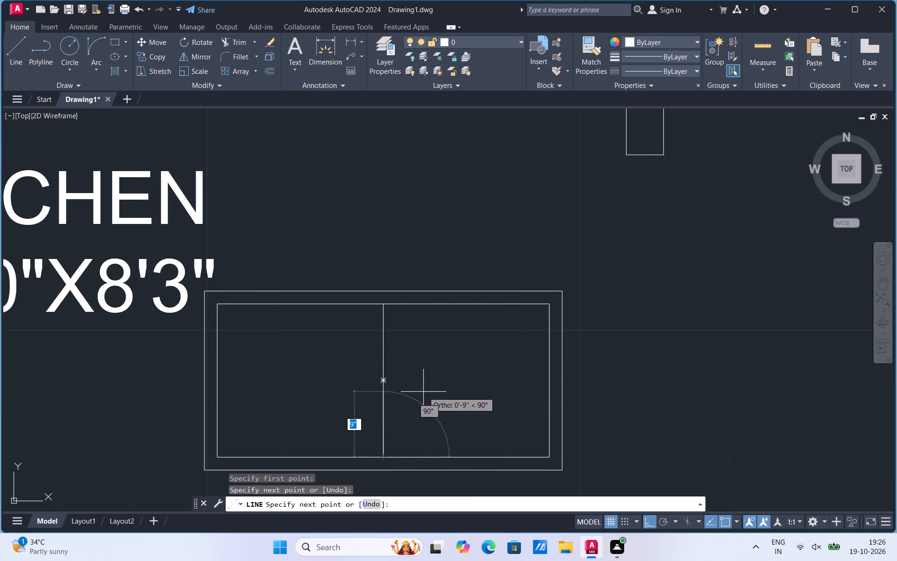
{"action": "key", "text": "Escape"}
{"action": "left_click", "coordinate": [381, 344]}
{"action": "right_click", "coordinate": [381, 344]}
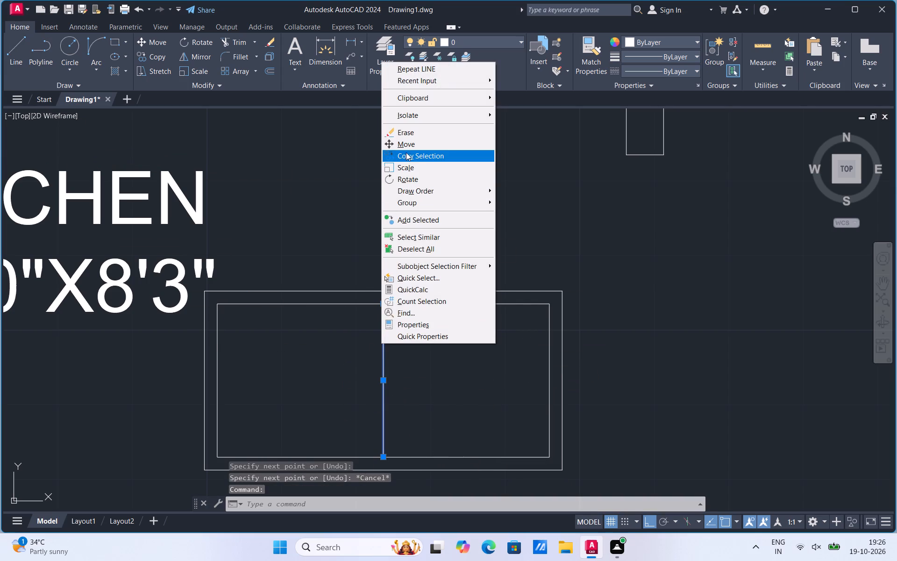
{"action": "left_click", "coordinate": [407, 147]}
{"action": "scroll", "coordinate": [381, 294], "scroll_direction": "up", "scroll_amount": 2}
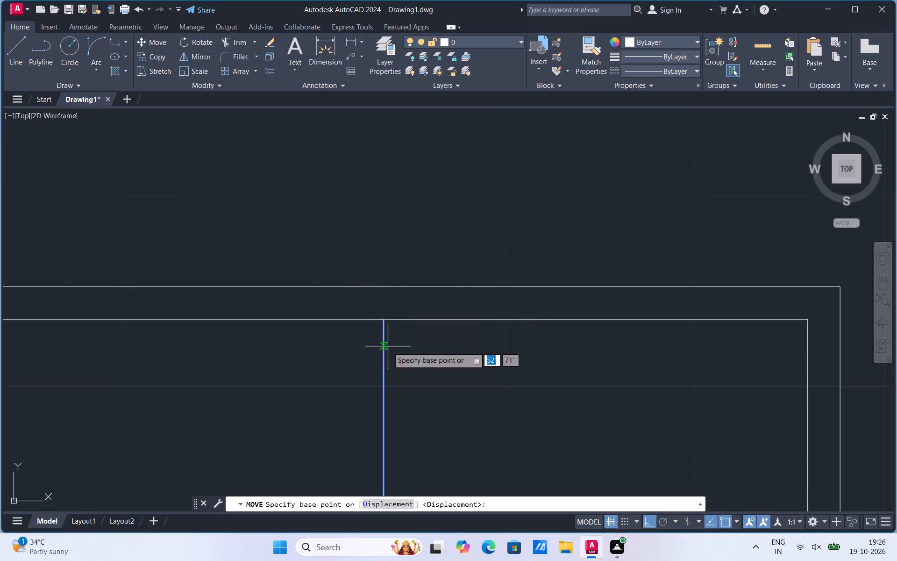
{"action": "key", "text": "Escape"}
Replace the vertical centre line with two copies of it, one about 1" to each side.
{"action": "left_click", "coordinate": [384, 356]}
{"action": "right_click", "coordinate": [384, 356]}
{"action": "left_click", "coordinate": [416, 167]}
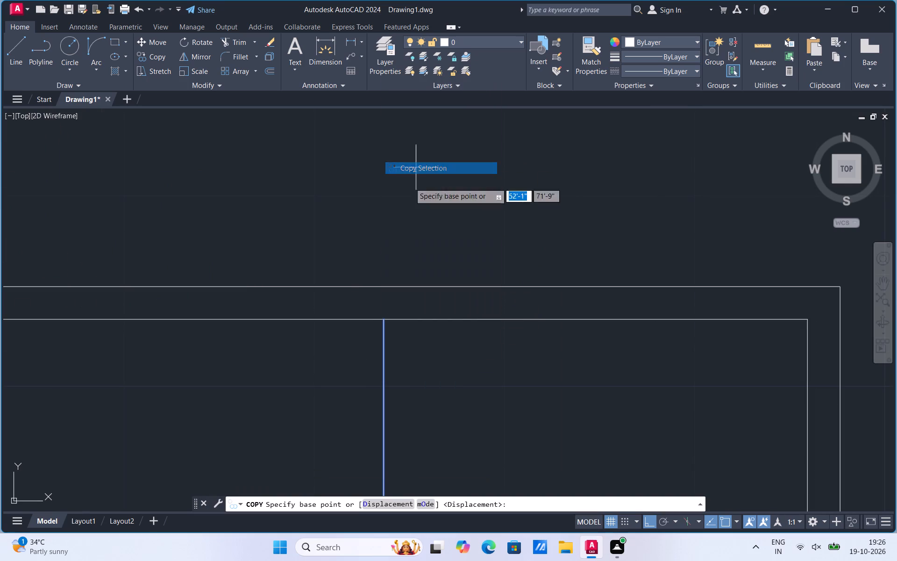
{"action": "left_click", "coordinate": [382, 318]}
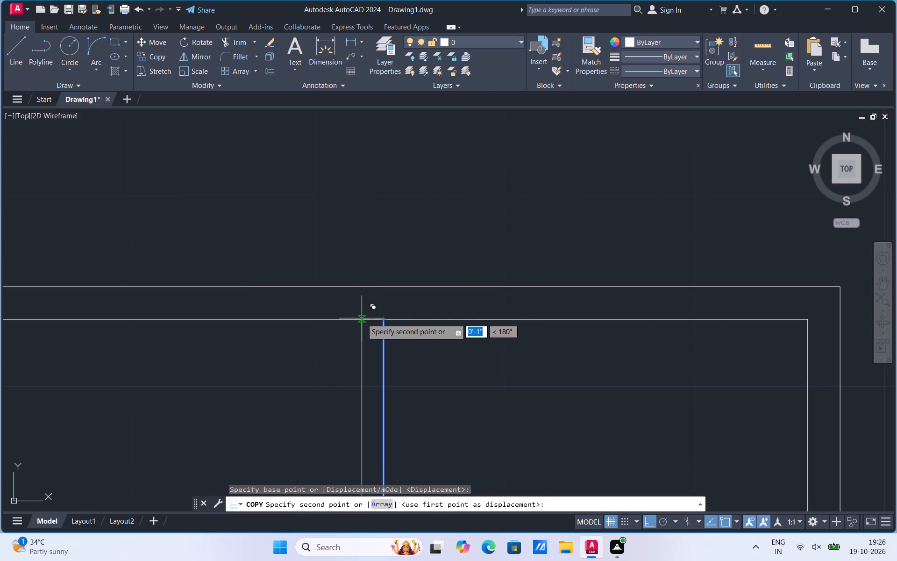
{"action": "left_click", "coordinate": [362, 318]}
{"action": "left_click", "coordinate": [405, 320]}
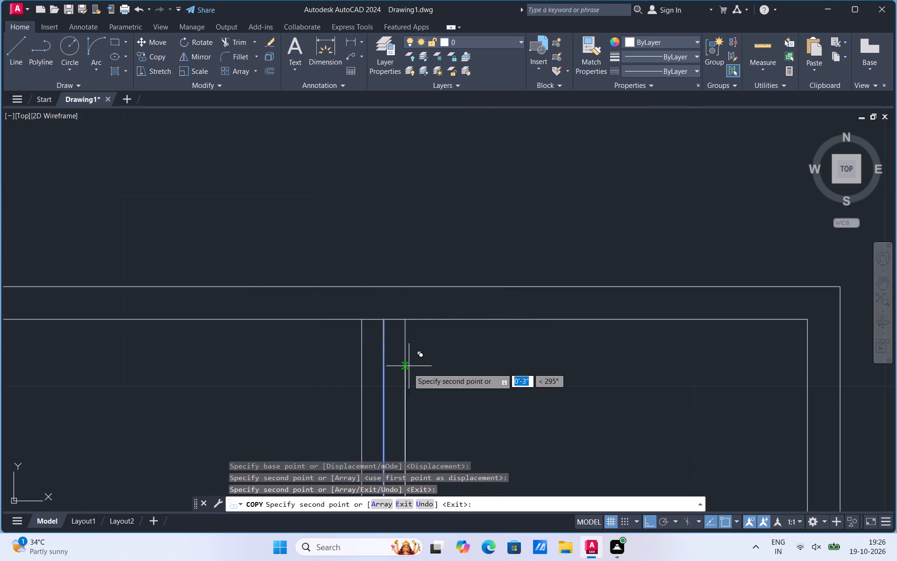
{"action": "key", "text": "Escape"}
{"action": "left_click", "coordinate": [381, 371]}
{"action": "key", "text": "Delete"}
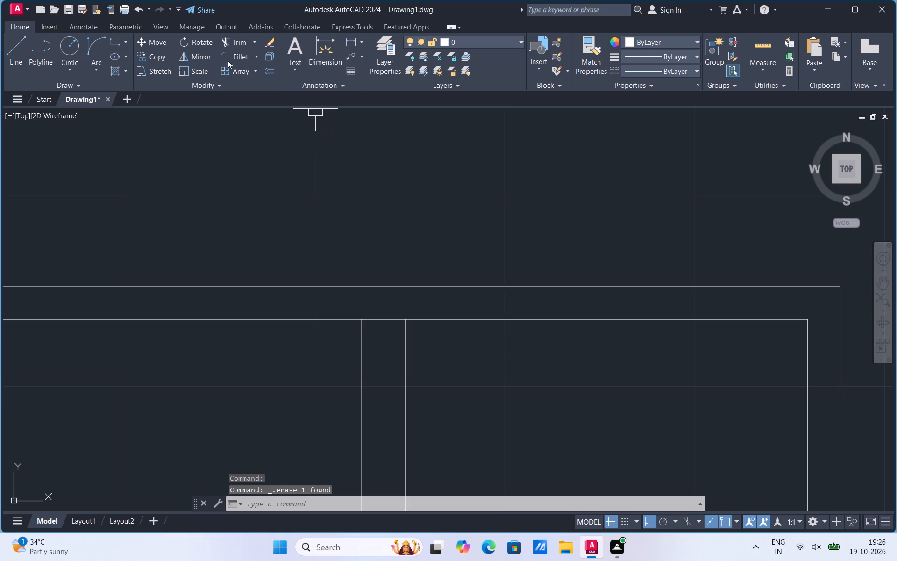
Trim the inner rectangle's top and bottom edges between the two divider lines to form two separate basins.
{"action": "left_click", "coordinate": [238, 44]}
{"action": "left_click", "coordinate": [384, 319]}
{"action": "scroll", "coordinate": [402, 216], "scroll_direction": "down", "scroll_amount": 2}
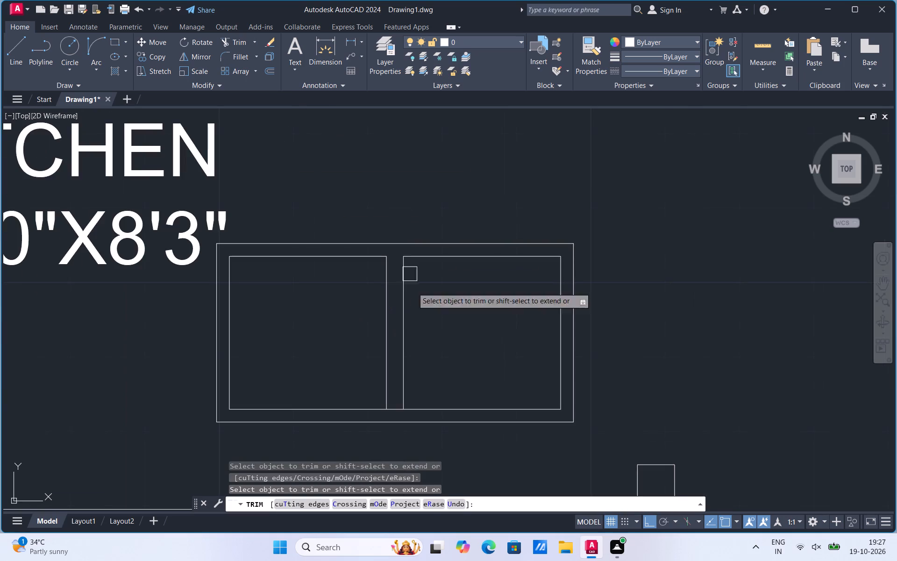
{"action": "scroll", "coordinate": [388, 410], "scroll_direction": "up", "scroll_amount": 1}
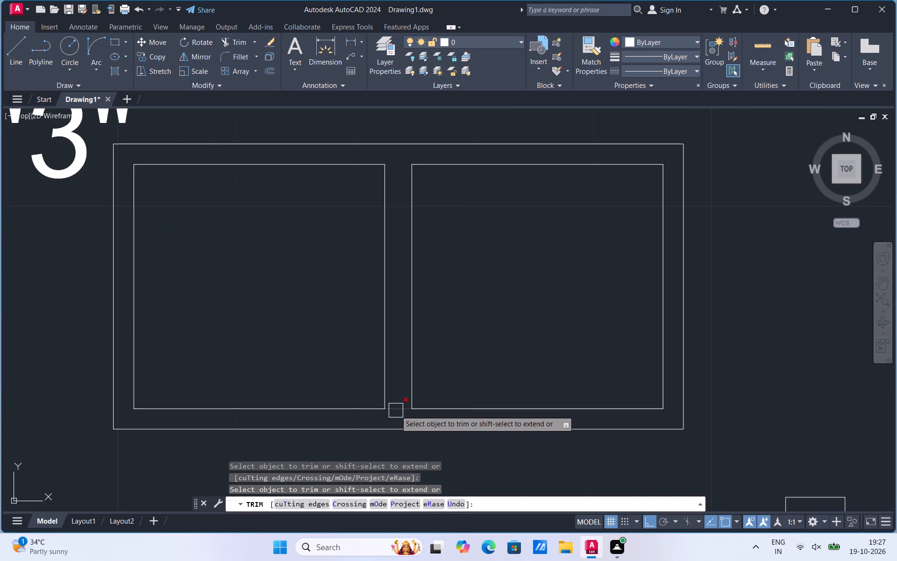
{"action": "left_click", "coordinate": [396, 410]}
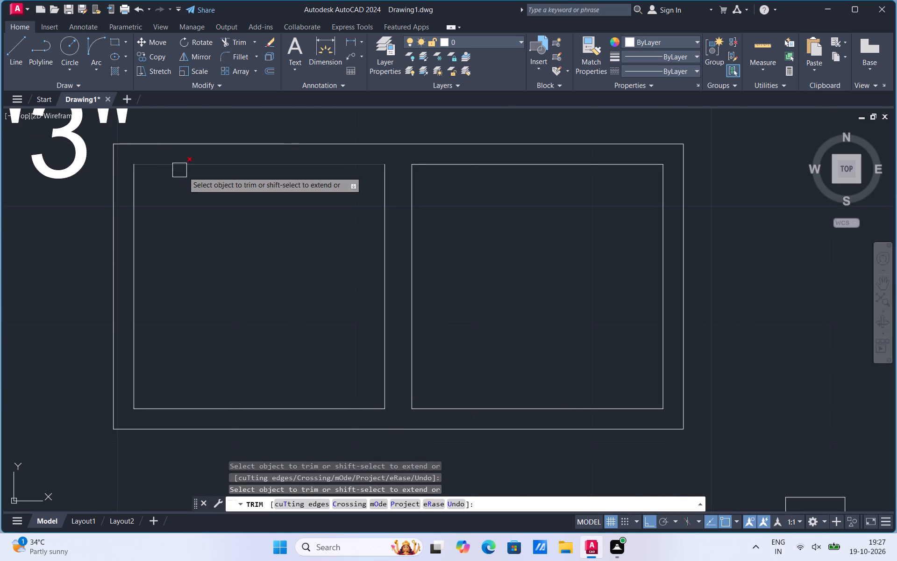
{"action": "key", "text": "Escape"}
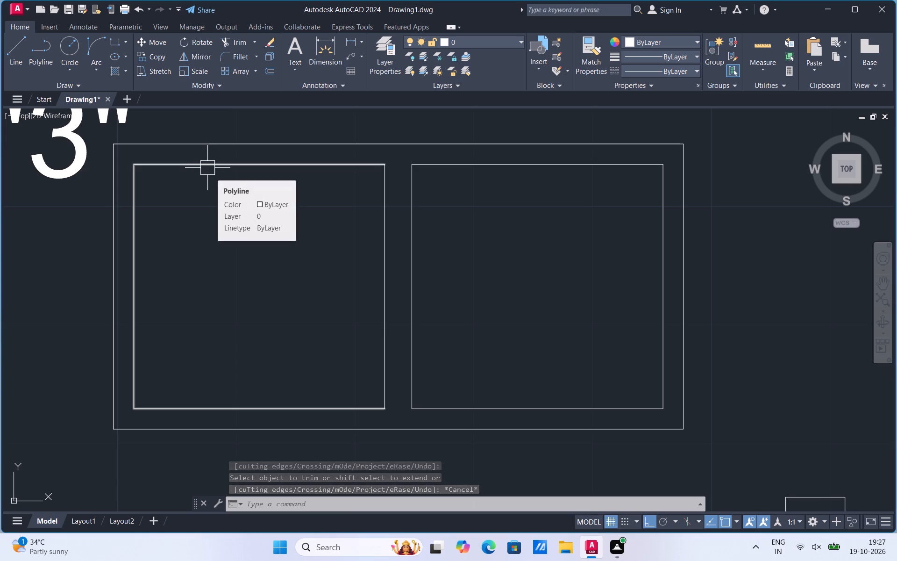
Explode the left and right basin outlines into separate lines.
{"action": "left_click", "coordinate": [255, 158]}
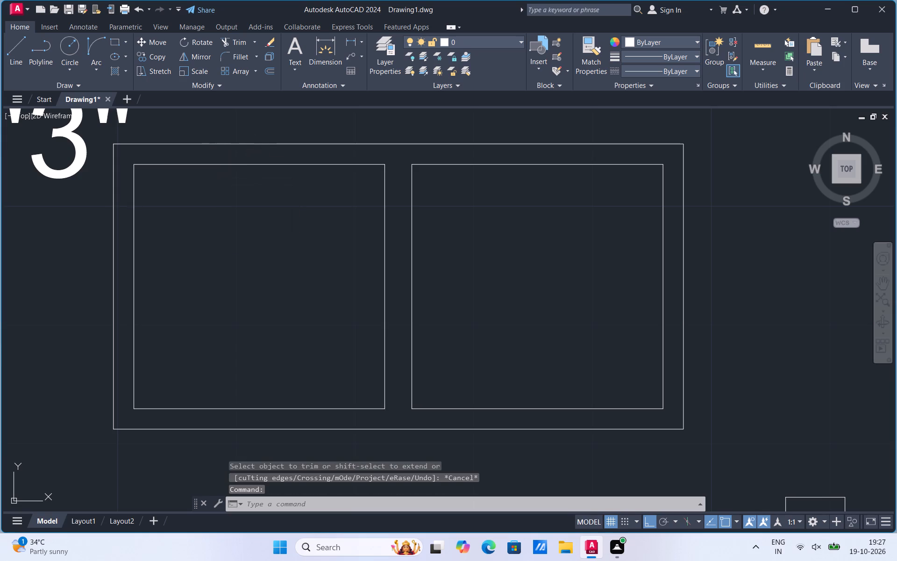
{"action": "key", "text": "Escape"}
{"action": "left_click", "coordinate": [226, 171]}
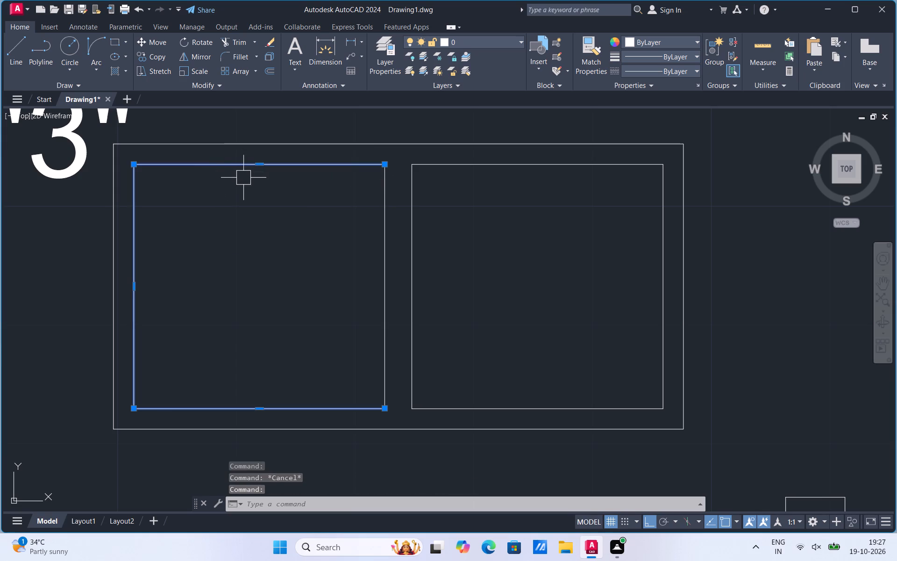
{"action": "type", "text": "ex"}
{"action": "left_click", "coordinate": [290, 217]}
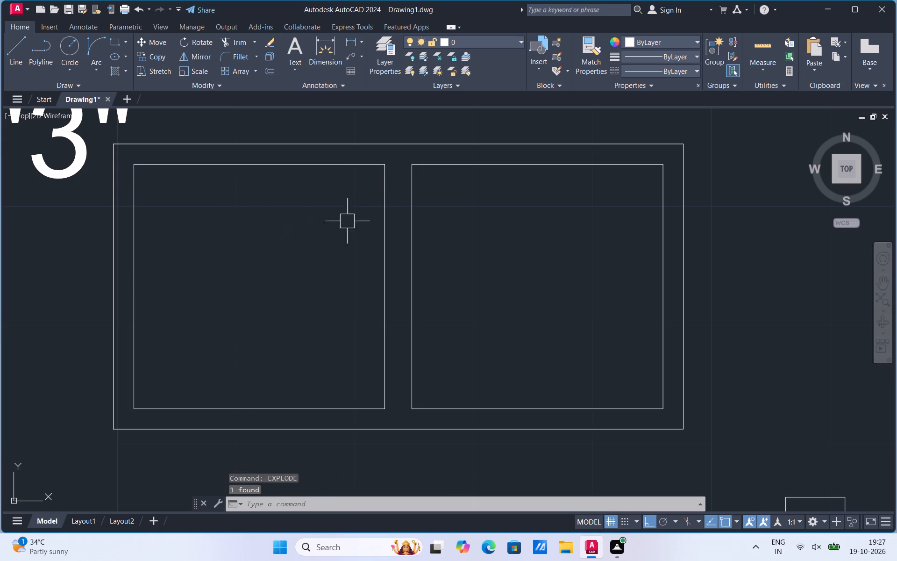
{"action": "left_click", "coordinate": [455, 170]}
{"action": "type", "text": "ex"}
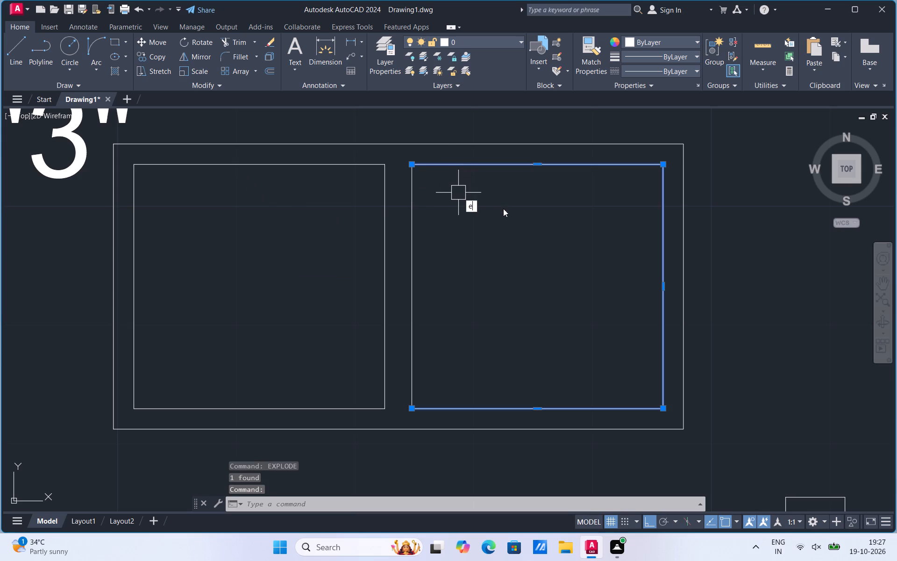
{"action": "left_click", "coordinate": [501, 229]}
Move the top edges of both basins straight down a short distance together.
{"action": "left_click", "coordinate": [564, 166]}
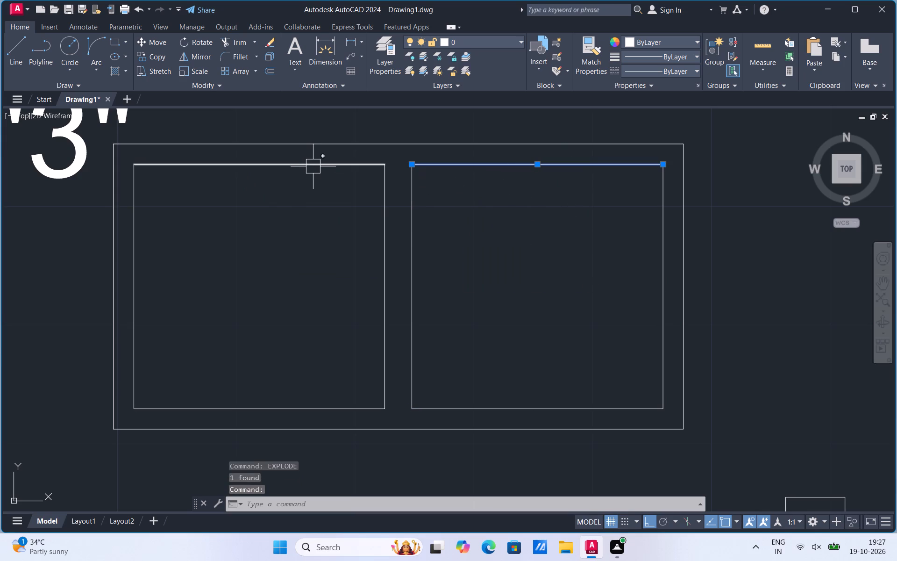
{"action": "left_click", "coordinate": [314, 166]}
{"action": "right_click", "coordinate": [314, 166]}
{"action": "left_click", "coordinate": [335, 247]}
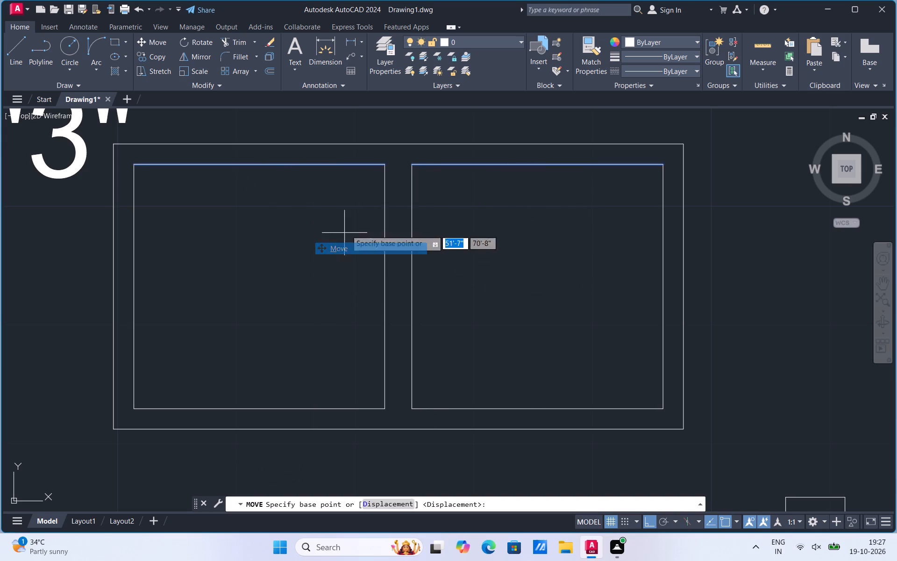
{"action": "left_click", "coordinate": [380, 165]}
{"action": "left_click", "coordinate": [384, 183]}
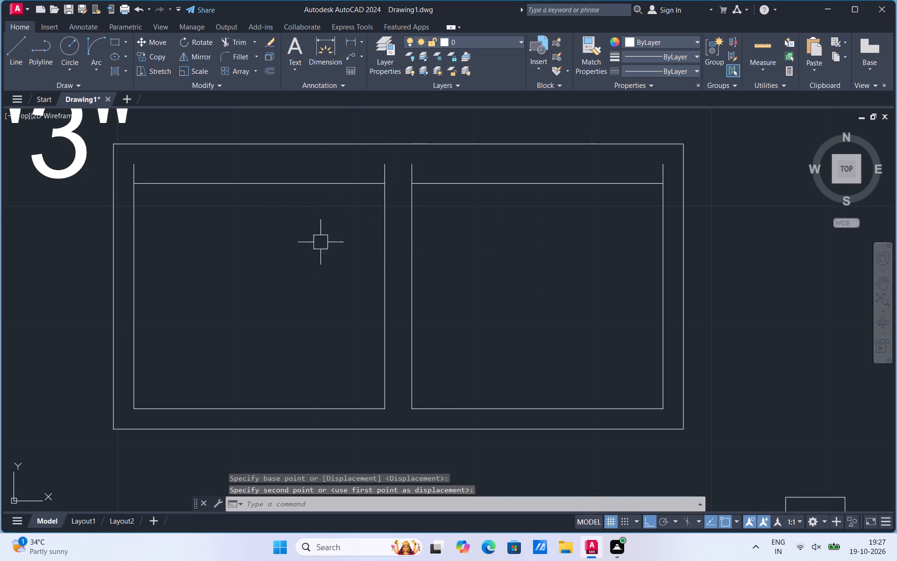
Trim the four vertical line ends projecting above the basins' lowered top edges.
{"action": "left_click", "coordinate": [239, 40]}
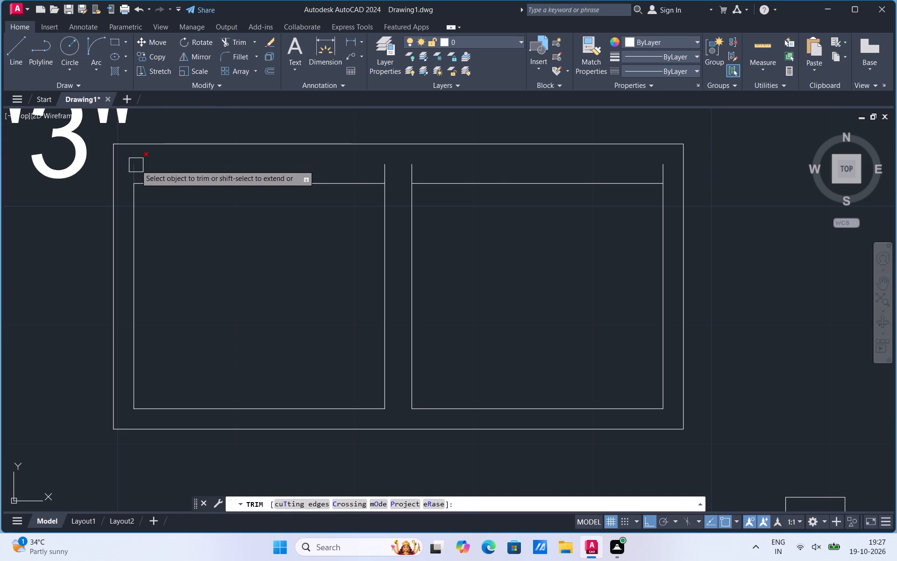
{"action": "left_click", "coordinate": [136, 165]}
{"action": "left_click", "coordinate": [382, 164]}
{"action": "left_click", "coordinate": [406, 167]}
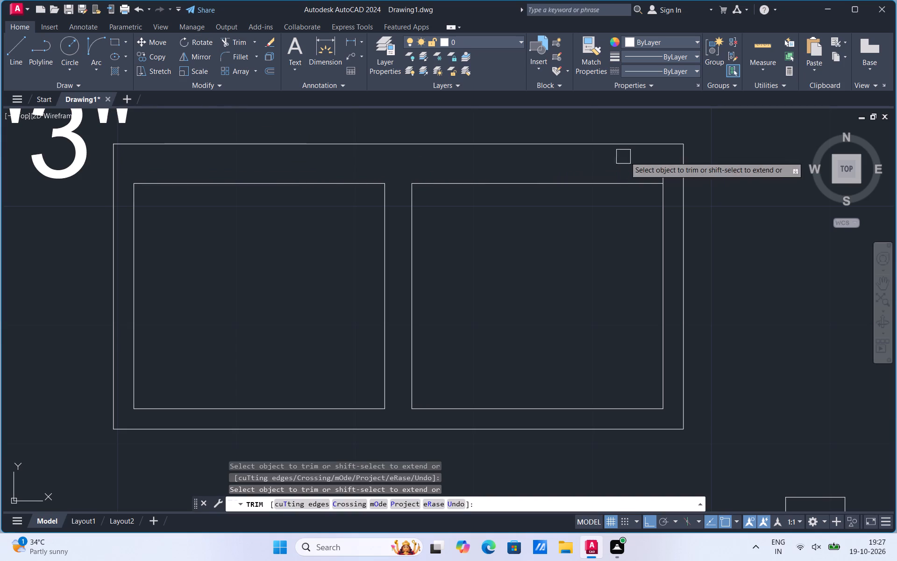
{"action": "left_click", "coordinate": [663, 166]}
{"action": "key", "text": "Escape"}
Extend the basins' top edges across the middle gap and out to both sides of the outer rectangle.
{"action": "type", "text": "ex"}
{"action": "left_click", "coordinate": [474, 297]}
{"action": "left_click", "coordinate": [338, 184]}
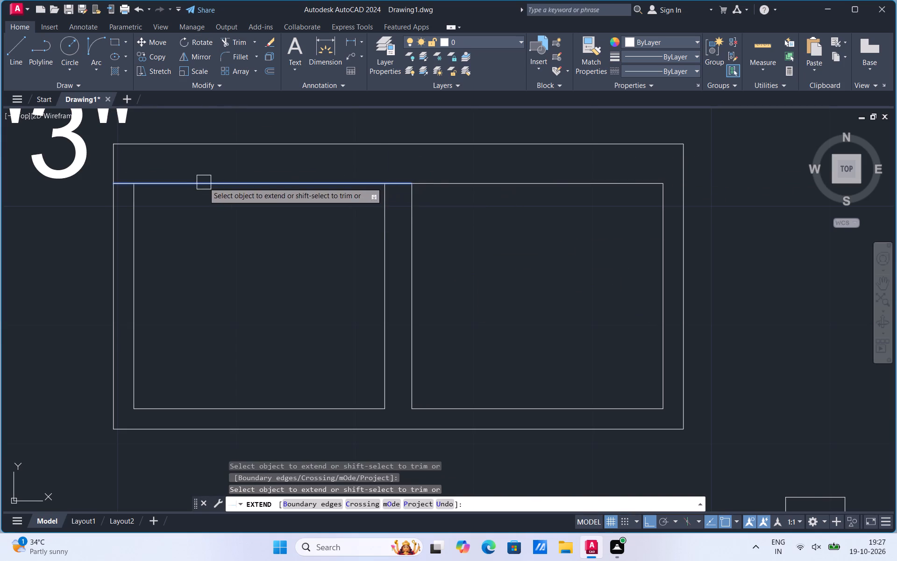
{"action": "left_click", "coordinate": [204, 182]}
{"action": "left_click", "coordinate": [486, 181]}
{"action": "left_click", "coordinate": [521, 183]}
{"action": "left_click", "coordinate": [560, 182]}
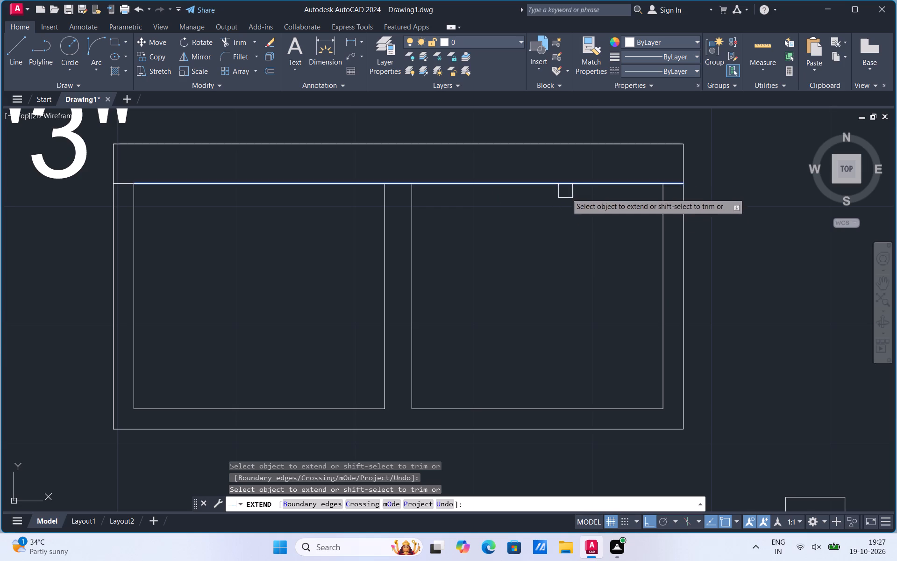
{"action": "key", "text": "Escape"}
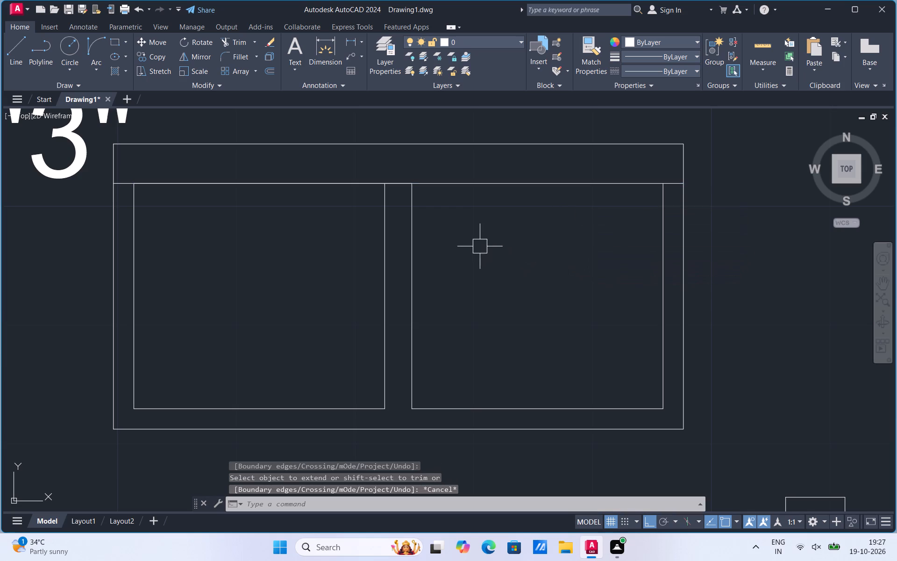
Draw a stepped line across the sink's back ledge: 2'-0" straight from the left edge, angled up, straight above the right basin, then sloping to the right edge.
{"action": "left_click", "coordinate": [22, 57]}
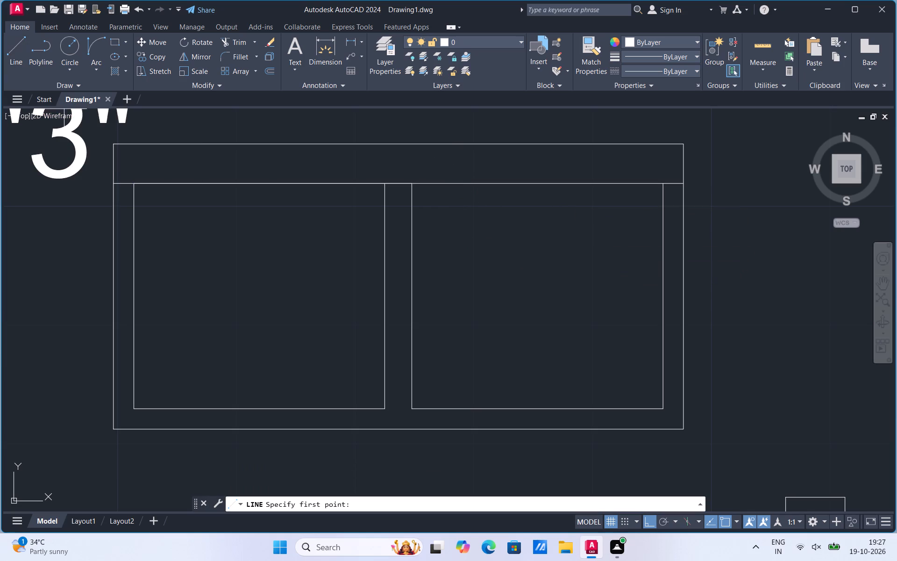
{"action": "left_click", "coordinate": [114, 162]}
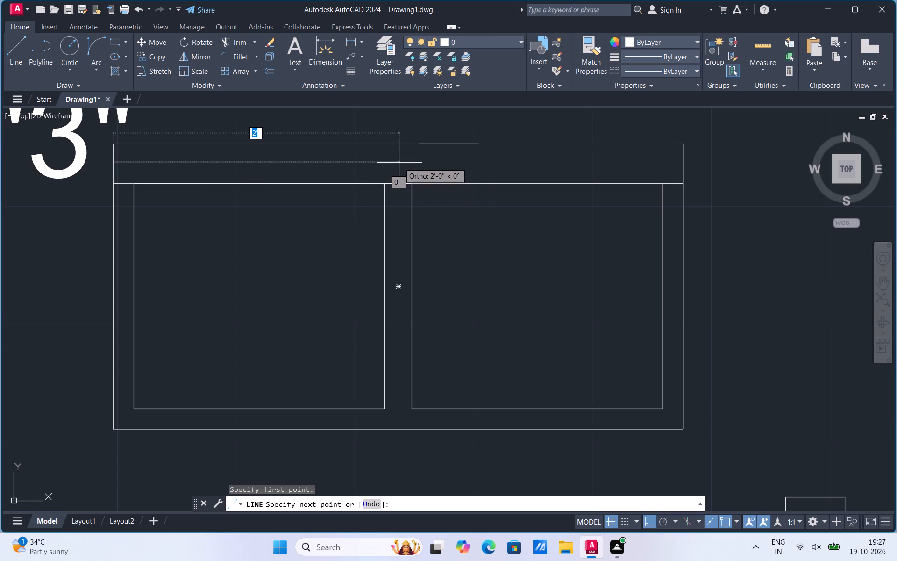
{"action": "left_click", "coordinate": [399, 163]}
{"action": "scroll", "coordinate": [422, 147], "scroll_direction": "up", "scroll_amount": 4}
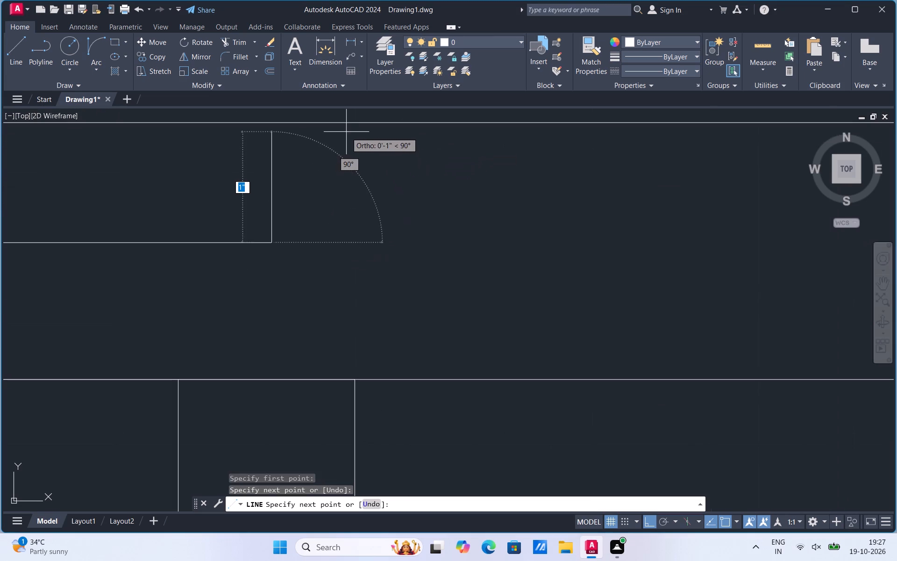
{"action": "left_click", "coordinate": [649, 518]}
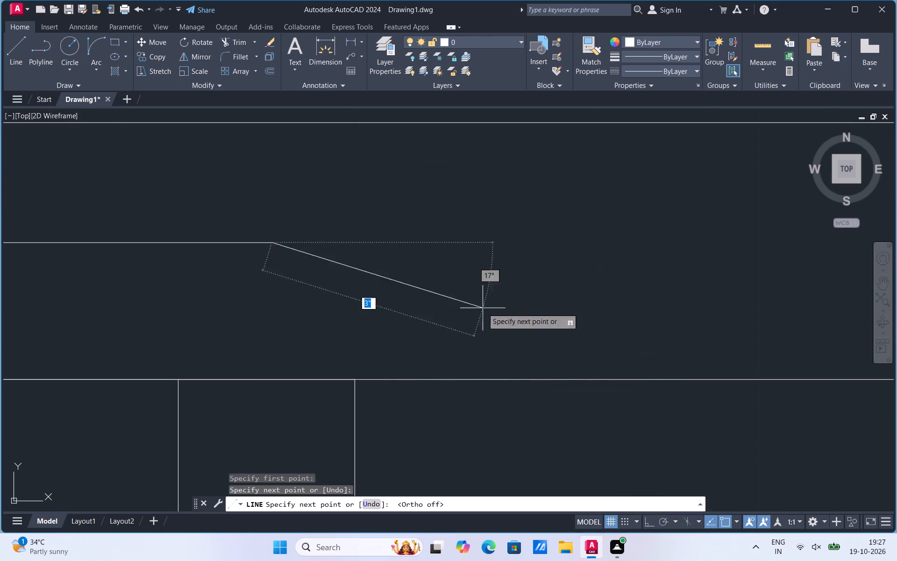
{"action": "left_click", "coordinate": [379, 155]}
{"action": "scroll", "coordinate": [333, 297], "scroll_direction": "down", "scroll_amount": 5}
{"action": "scroll", "coordinate": [473, 295], "scroll_direction": "up", "scroll_amount": 2}
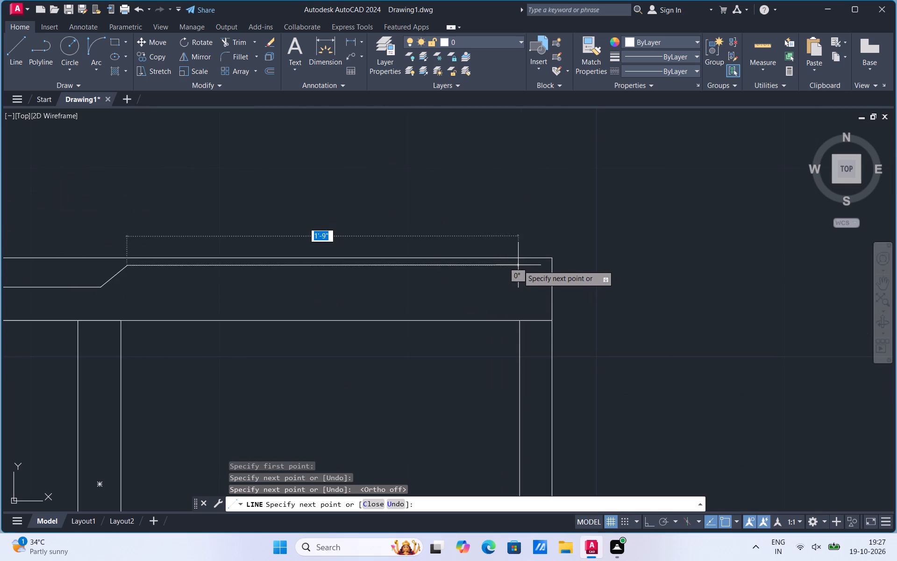
{"action": "left_click", "coordinate": [645, 520]}
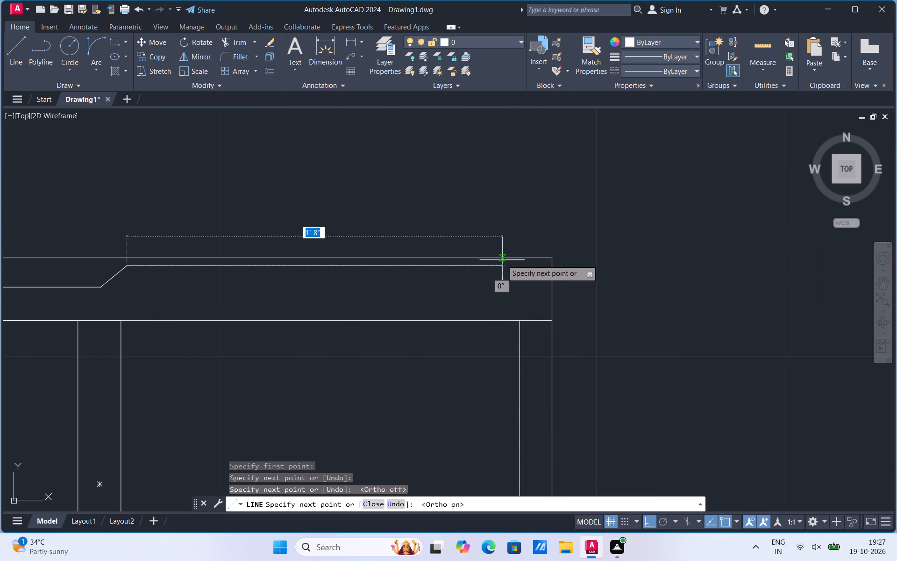
{"action": "left_click", "coordinate": [510, 264]}
{"action": "left_click", "coordinate": [551, 292]}
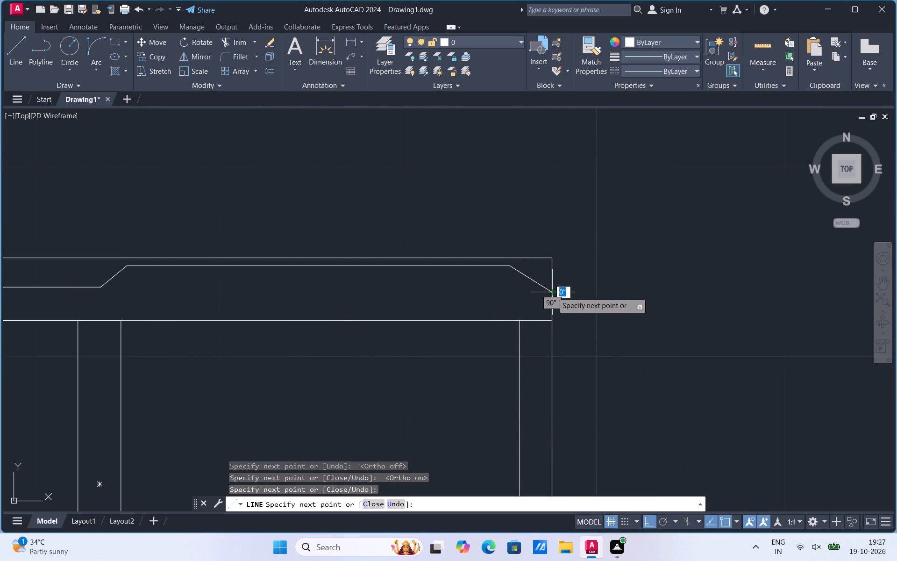
{"action": "scroll", "coordinate": [636, 282], "scroll_direction": "down", "scroll_amount": 1}
{"action": "key", "text": "Escape"}
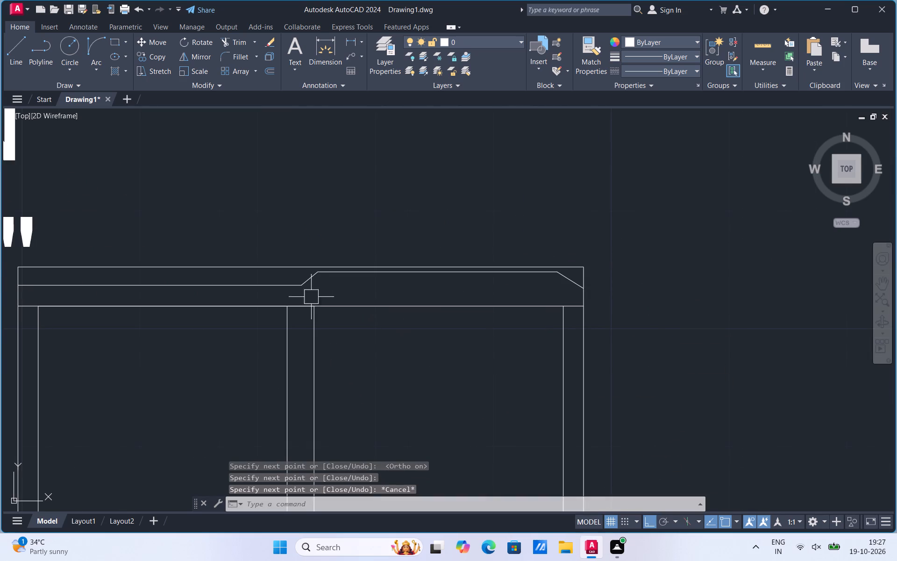
Move all four segments of the stepped ledge line straight down a short distance.
{"action": "left_click", "coordinate": [295, 288]}
{"action": "left_click", "coordinate": [280, 285]}
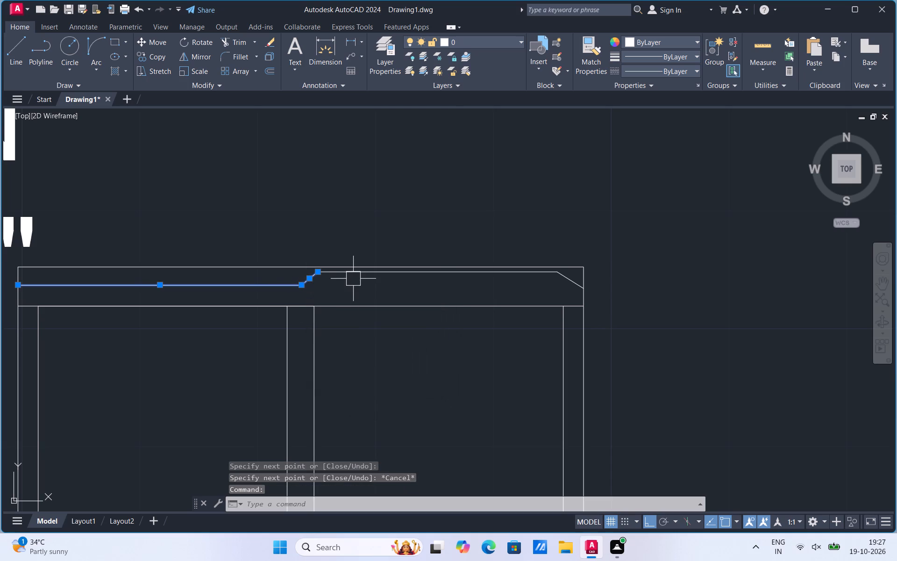
{"action": "left_click", "coordinate": [353, 278]}
{"action": "left_click", "coordinate": [564, 282]}
{"action": "right_click", "coordinate": [394, 212]}
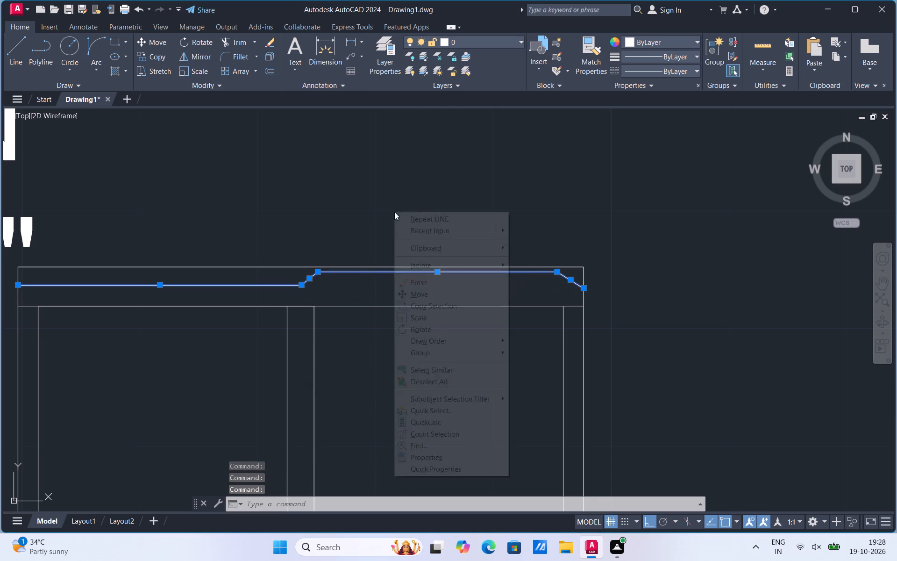
{"action": "left_click", "coordinate": [420, 295]}
{"action": "scroll", "coordinate": [297, 287], "scroll_direction": "up", "scroll_amount": 2}
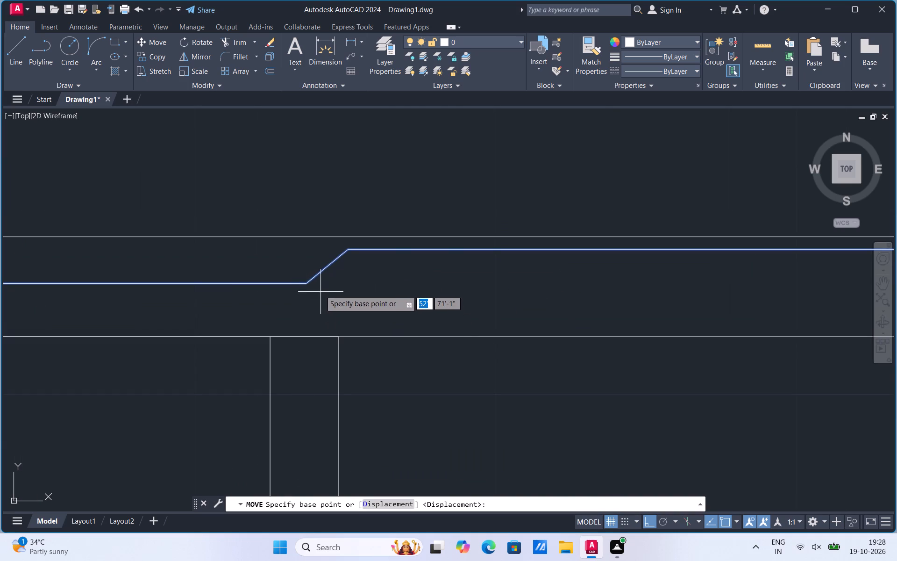
{"action": "left_click", "coordinate": [308, 285]}
{"action": "left_click", "coordinate": [307, 298]}
Draw a small circle on the ledge below the raised line, near the left end of the right basin.
{"action": "scroll", "coordinate": [395, 235], "scroll_direction": "down", "scroll_amount": 2}
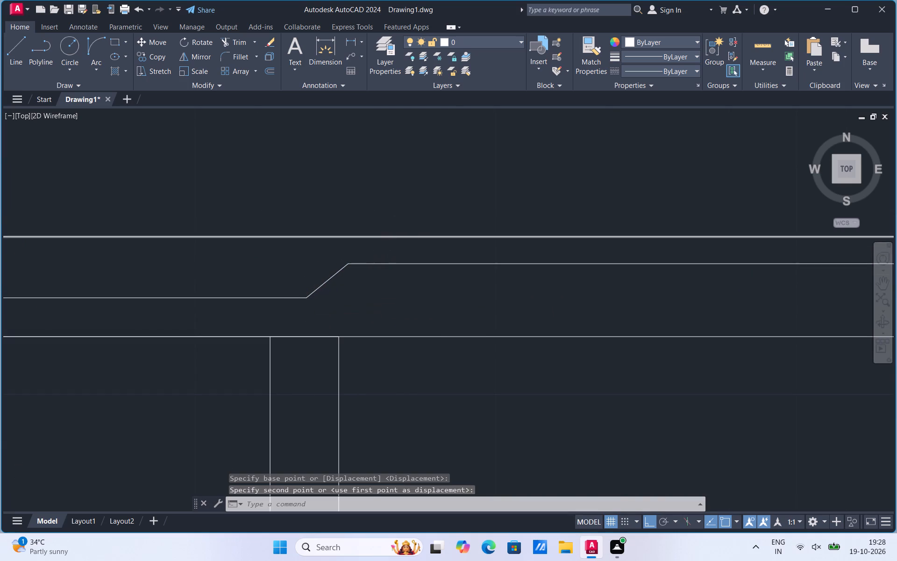
{"action": "scroll", "coordinate": [415, 224], "scroll_direction": "down", "scroll_amount": 2}
{"action": "scroll", "coordinate": [415, 253], "scroll_direction": "up", "scroll_amount": 1}
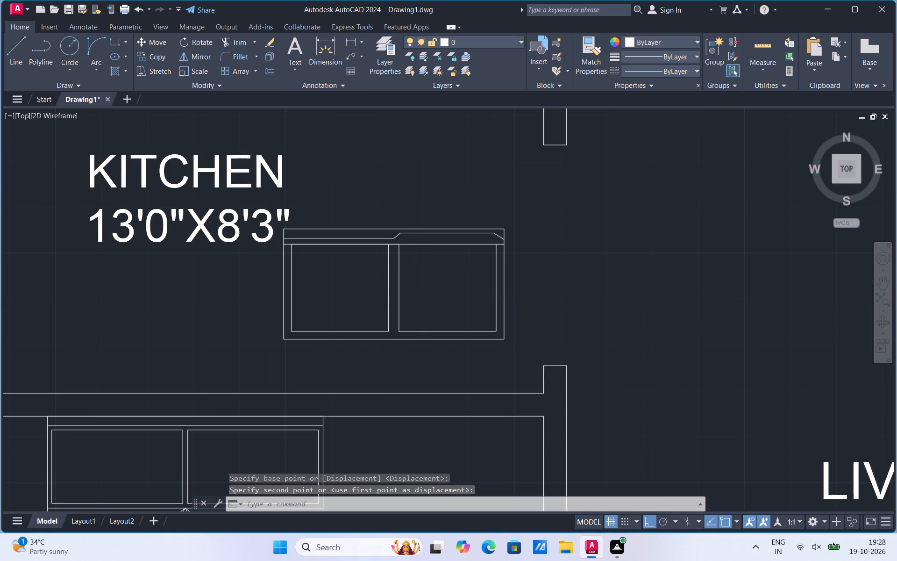
{"action": "scroll", "coordinate": [464, 200], "scroll_direction": "up", "scroll_amount": 2}
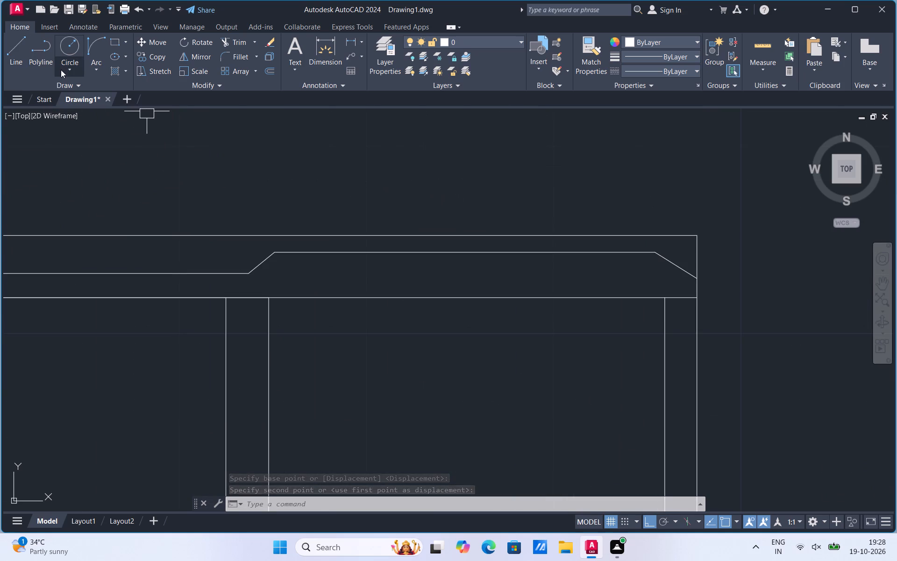
{"action": "left_click", "coordinate": [76, 72]}
{"action": "left_click", "coordinate": [71, 91]}
{"action": "scroll", "coordinate": [357, 282], "scroll_direction": "up", "scroll_amount": 1}
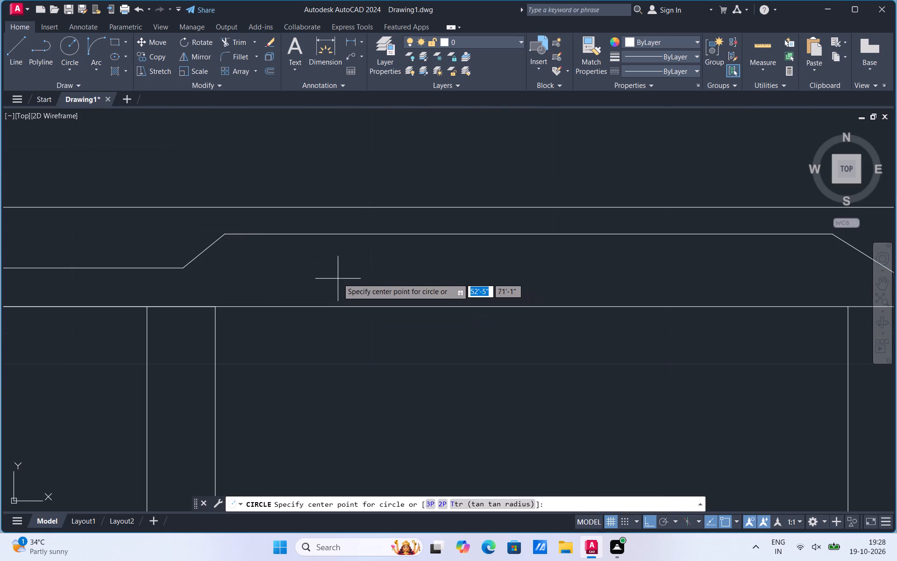
{"action": "left_click", "coordinate": [341, 273]}
{"action": "left_click", "coordinate": [370, 248]}
Move the small circle slightly up within the ledge.
{"action": "left_click", "coordinate": [367, 259]}
{"action": "right_click", "coordinate": [367, 259]}
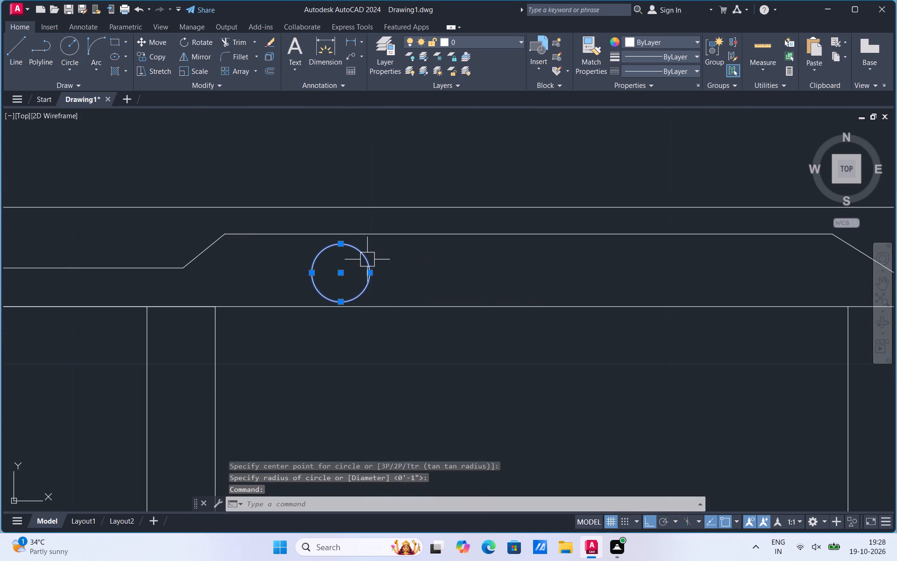
{"action": "left_click", "coordinate": [396, 332]}
{"action": "left_click", "coordinate": [342, 266]}
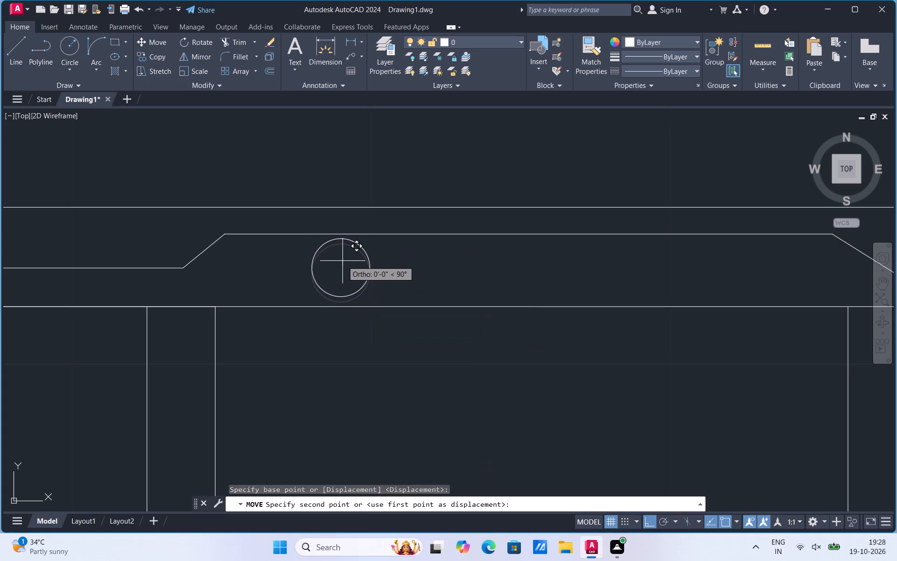
{"action": "left_click", "coordinate": [342, 263]}
Copy the circle horizontally to the right twice: once toward the ledge's far end and once about 3" from the original.
{"action": "left_click", "coordinate": [364, 259]}
{"action": "right_click", "coordinate": [364, 259]}
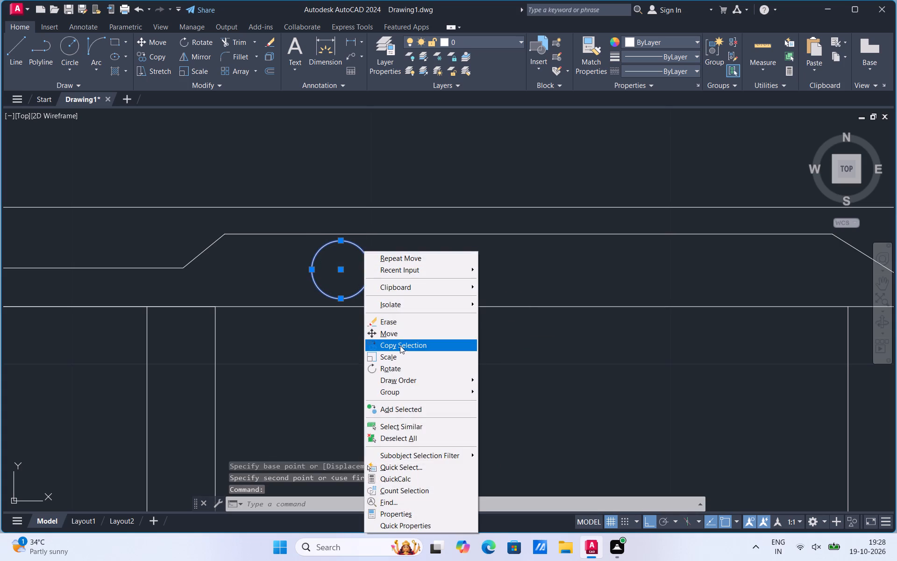
{"action": "left_click", "coordinate": [400, 346]}
{"action": "left_click", "coordinate": [337, 271]}
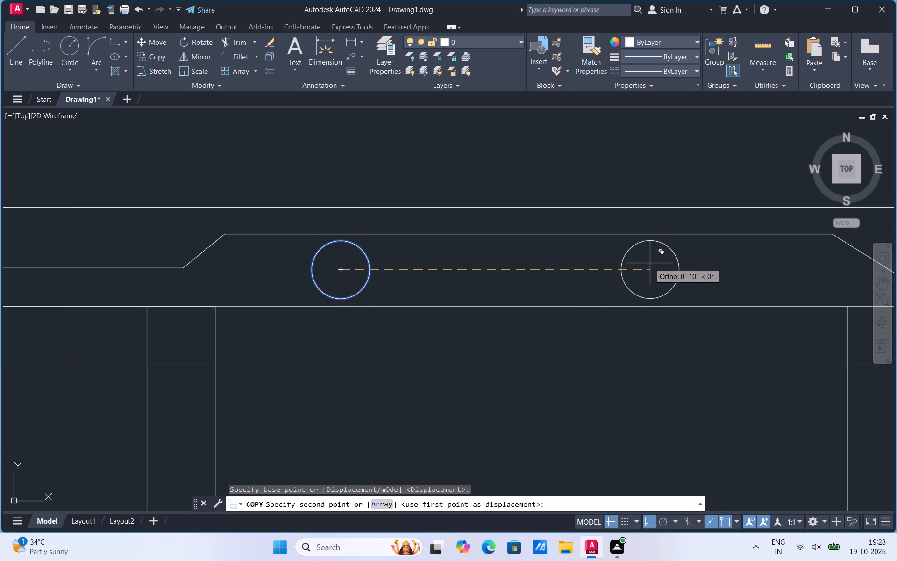
{"action": "left_click", "coordinate": [670, 261]}
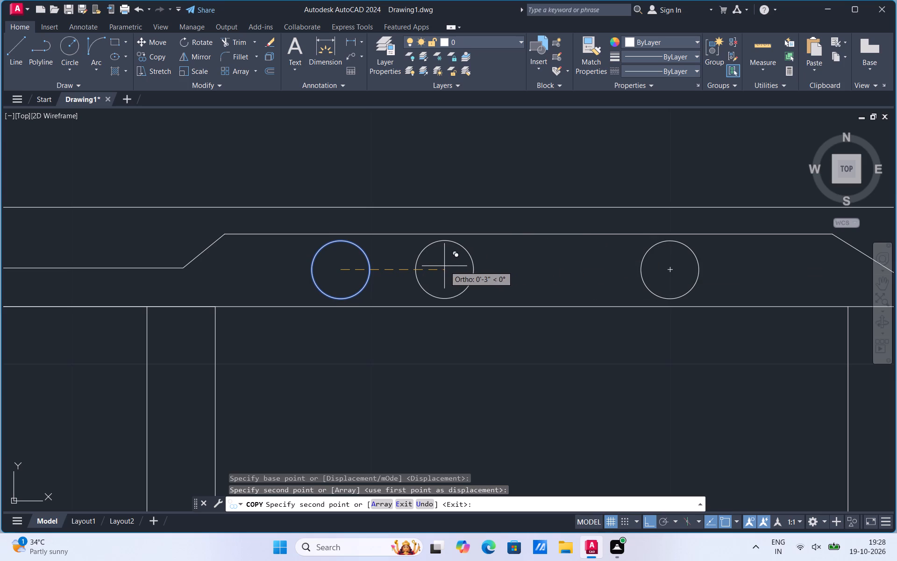
{"action": "left_click", "coordinate": [444, 266]}
{"action": "key", "text": "Escape"}
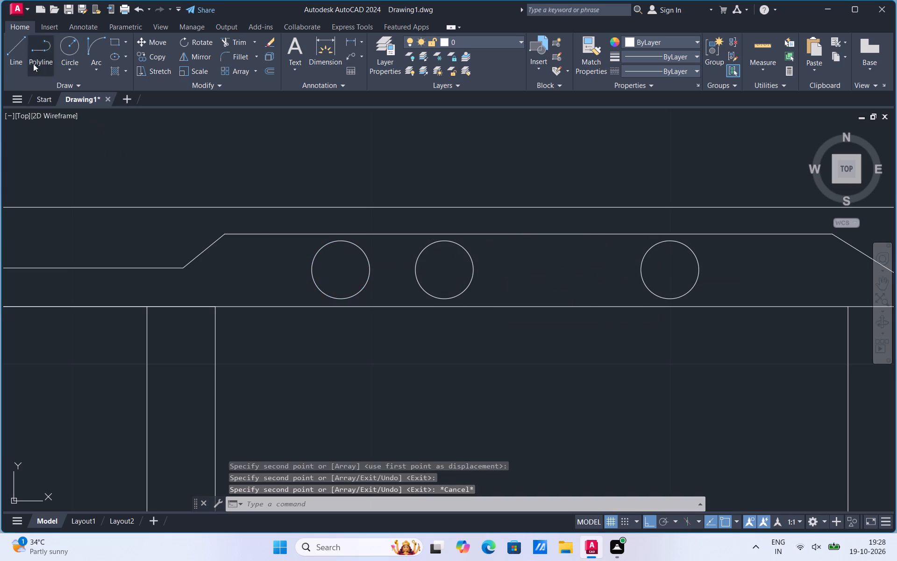
Draw a diagonal line with Ortho off from the middle circle's lower-left edge down and right into the right basin.
{"action": "left_click", "coordinate": [19, 63]}
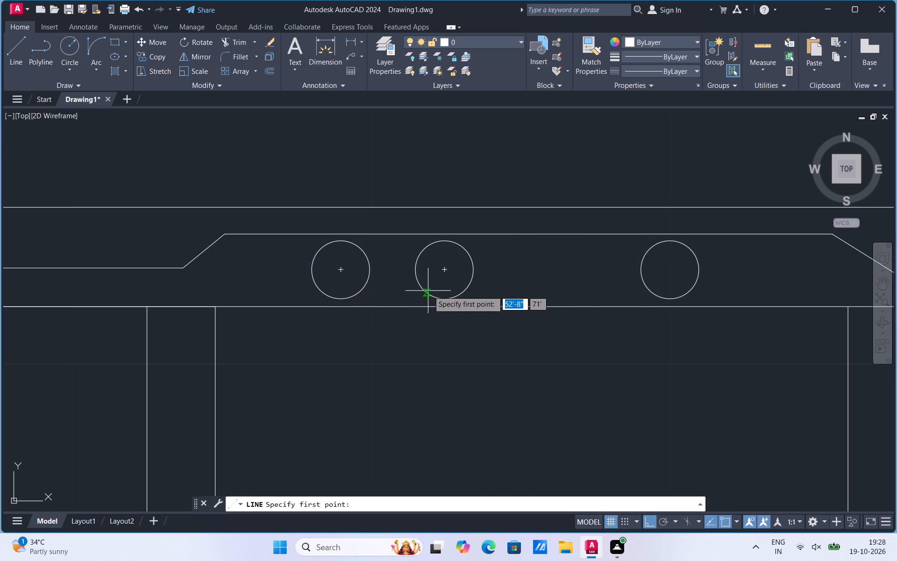
{"action": "left_click", "coordinate": [418, 287]}
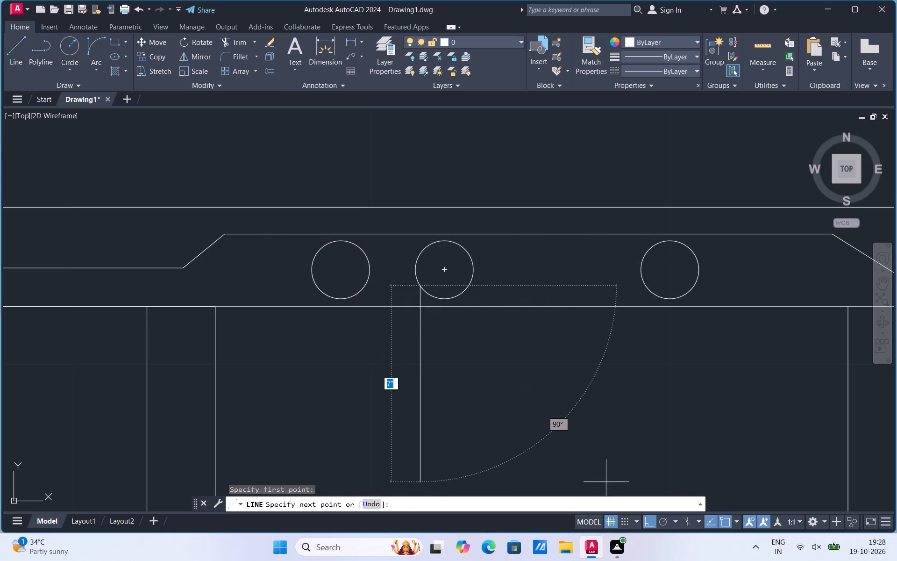
{"action": "left_click", "coordinate": [645, 521]}
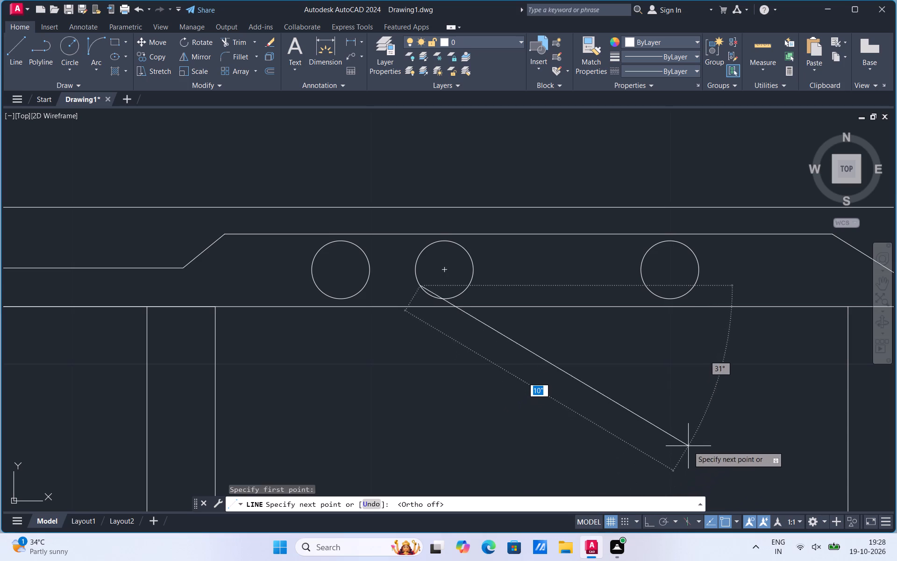
{"action": "left_click", "coordinate": [633, 469]}
{"action": "key", "text": "Escape"}
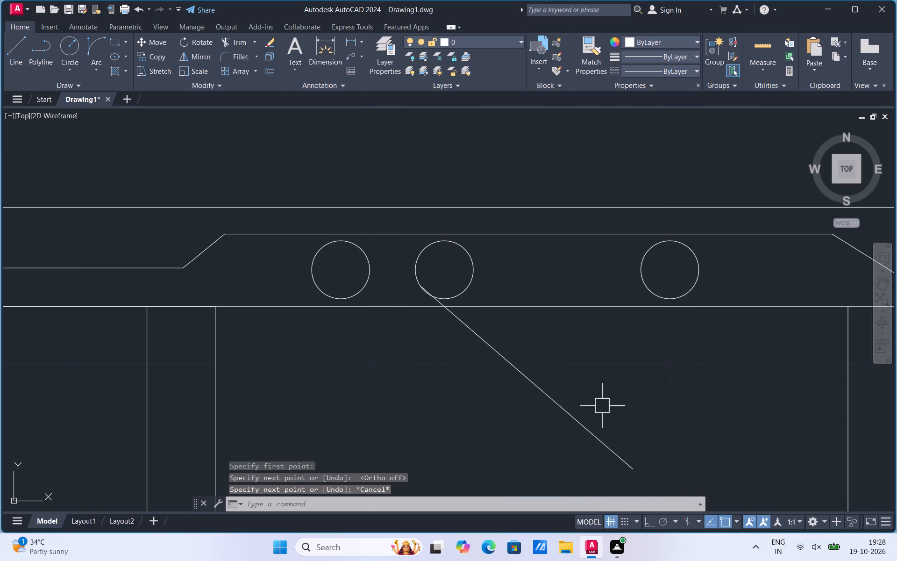
Move the diagonal line slightly outward so it just touches the middle circle's lower-left edge.
{"action": "scroll", "coordinate": [436, 294], "scroll_direction": "up", "scroll_amount": 3}
{"action": "scroll", "coordinate": [436, 294], "scroll_direction": "down", "scroll_amount": 5}
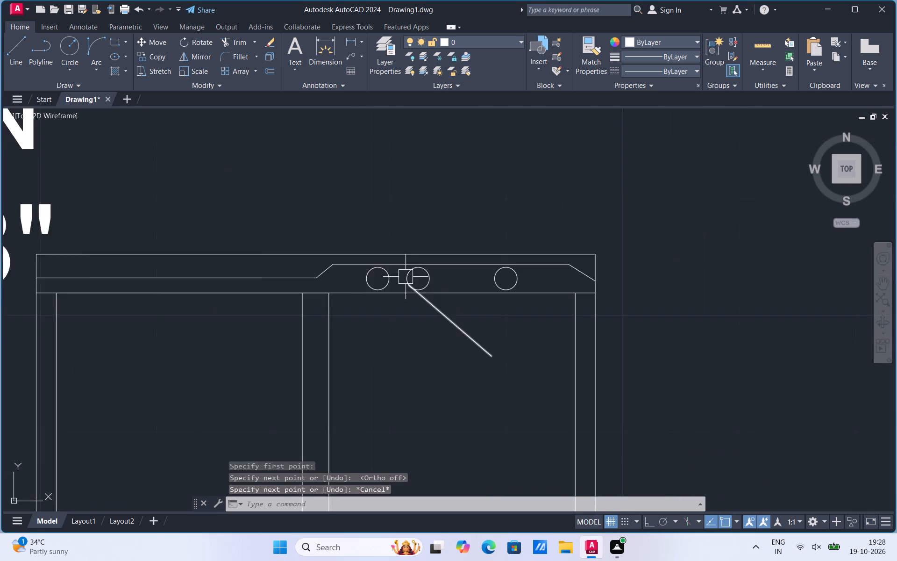
{"action": "scroll", "coordinate": [406, 276], "scroll_direction": "down", "scroll_amount": 3}
{"action": "scroll", "coordinate": [410, 287], "scroll_direction": "up", "scroll_amount": 5}
{"action": "scroll", "coordinate": [377, 190], "scroll_direction": "up", "scroll_amount": 4}
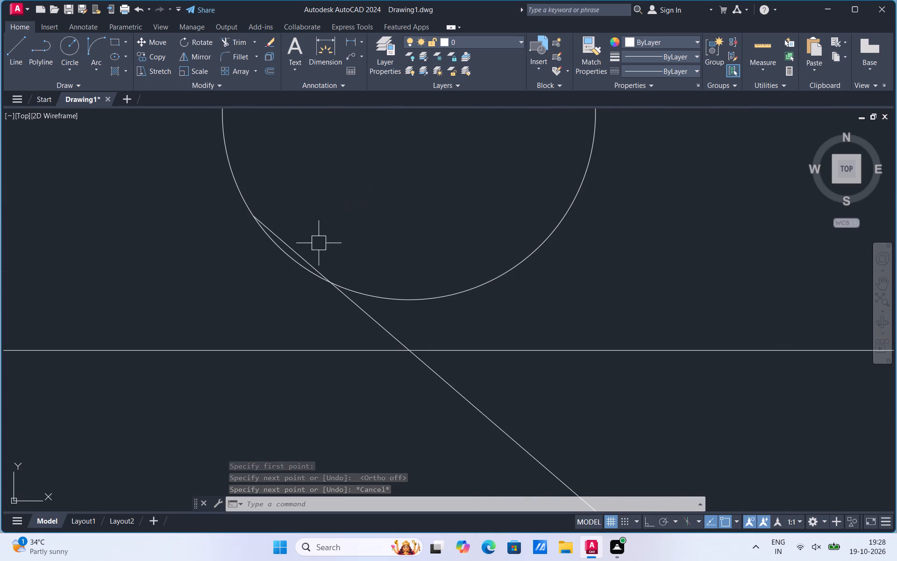
{"action": "left_click", "coordinate": [287, 240]}
{"action": "right_click", "coordinate": [287, 240]}
{"action": "left_click_drag", "start_coordinate": [318, 320], "coordinate": [318, 320]}
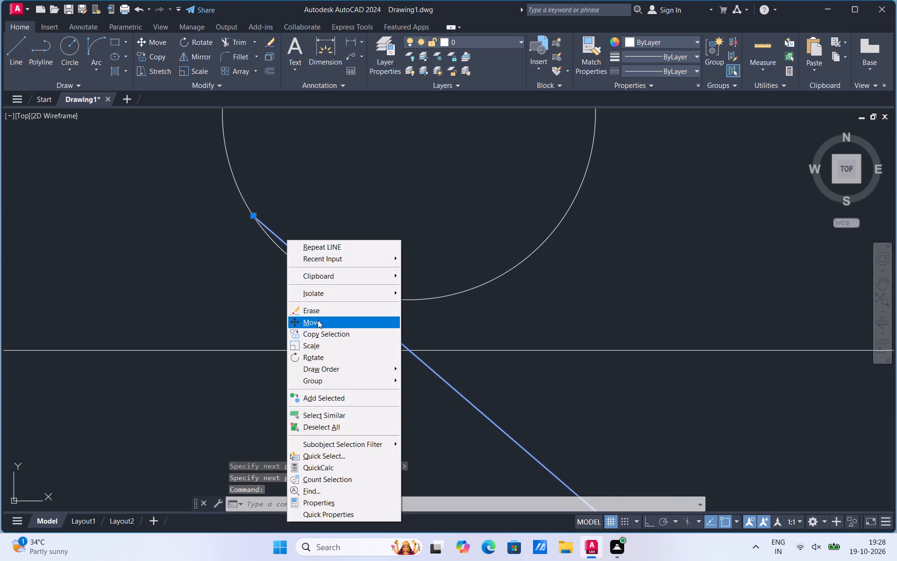
{"action": "left_click_drag", "start_coordinate": [318, 320], "coordinate": [314, 316]}
{"action": "left_click", "coordinate": [299, 256]}
{"action": "left_click", "coordinate": [294, 260]}
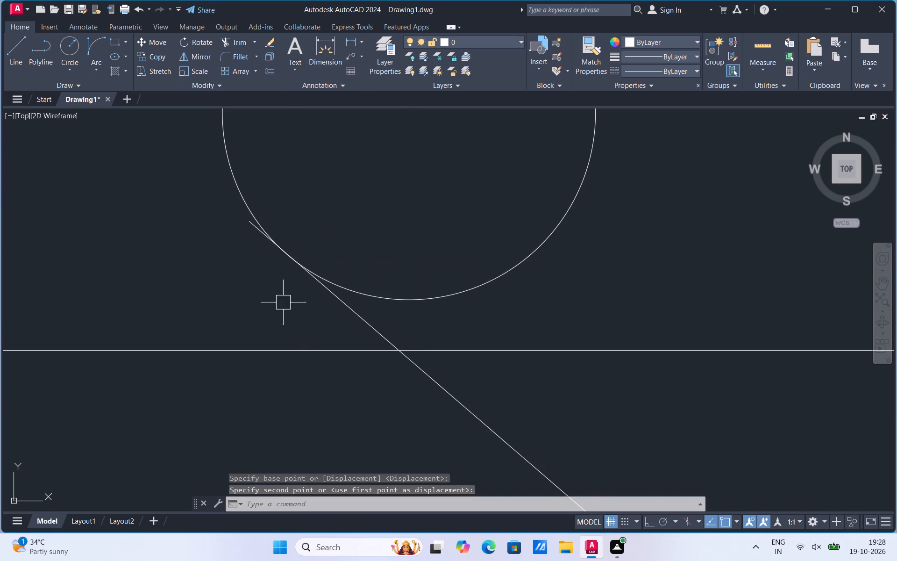
Trim the diagonal line's short upper end that projects past the middle circle.
{"action": "left_click", "coordinate": [241, 43]}
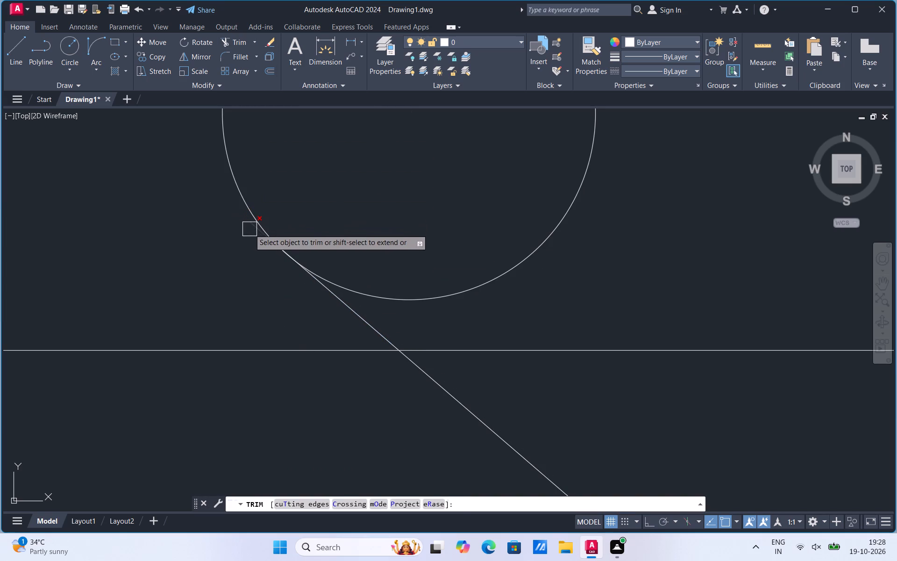
{"action": "left_click", "coordinate": [249, 229]}
{"action": "key", "text": "Escape"}
Copy the diagonal line to the middle circle's upper-right edge to form the other side of the faucet spout.
{"action": "left_click", "coordinate": [343, 306]}
{"action": "right_click", "coordinate": [343, 306]}
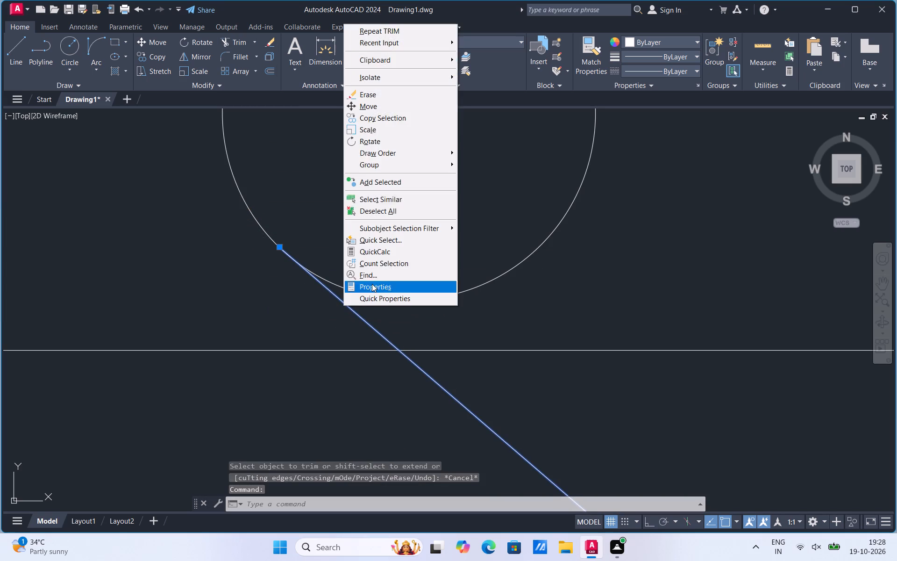
{"action": "left_click", "coordinate": [393, 119]}
{"action": "left_click", "coordinate": [283, 249]}
{"action": "scroll", "coordinate": [283, 355], "scroll_direction": "down", "scroll_amount": 2}
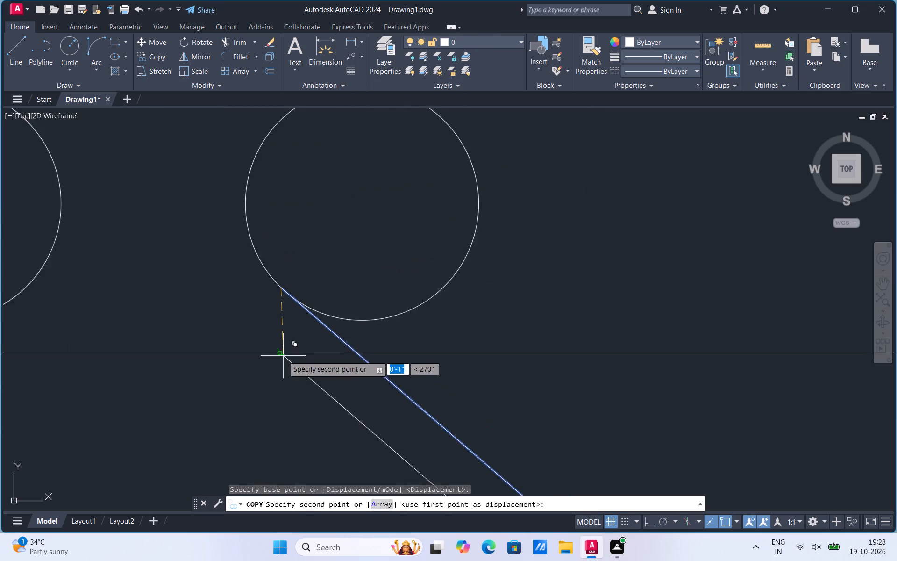
{"action": "left_click", "coordinate": [377, 204]}
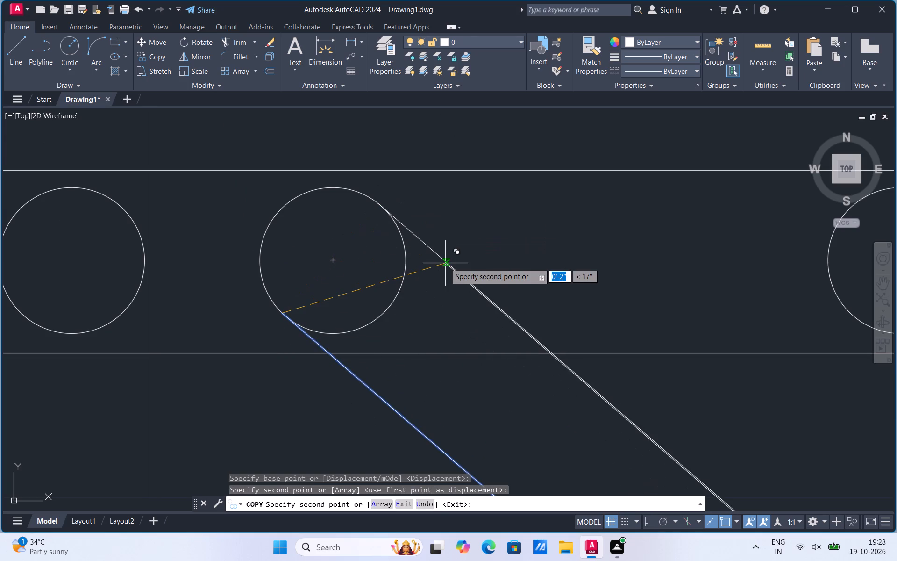
{"action": "key", "text": "Escape"}
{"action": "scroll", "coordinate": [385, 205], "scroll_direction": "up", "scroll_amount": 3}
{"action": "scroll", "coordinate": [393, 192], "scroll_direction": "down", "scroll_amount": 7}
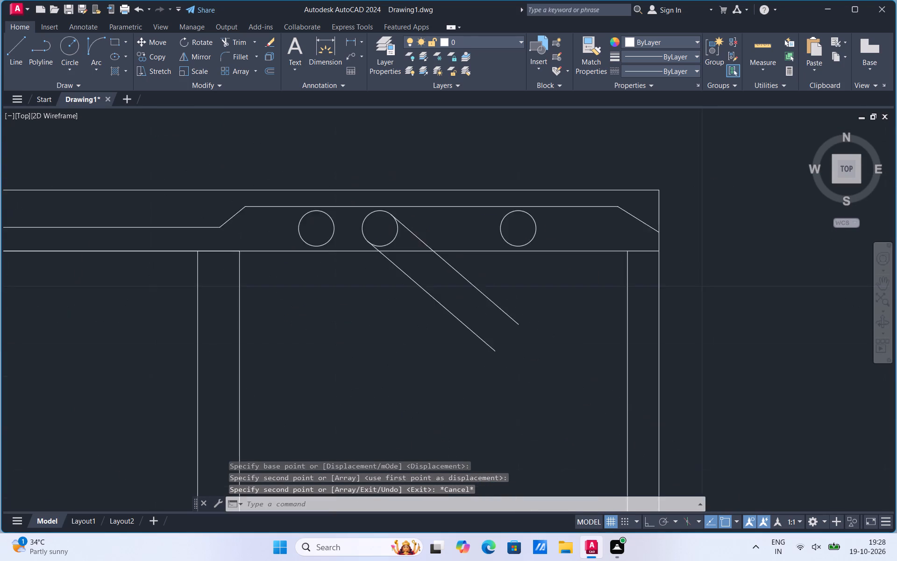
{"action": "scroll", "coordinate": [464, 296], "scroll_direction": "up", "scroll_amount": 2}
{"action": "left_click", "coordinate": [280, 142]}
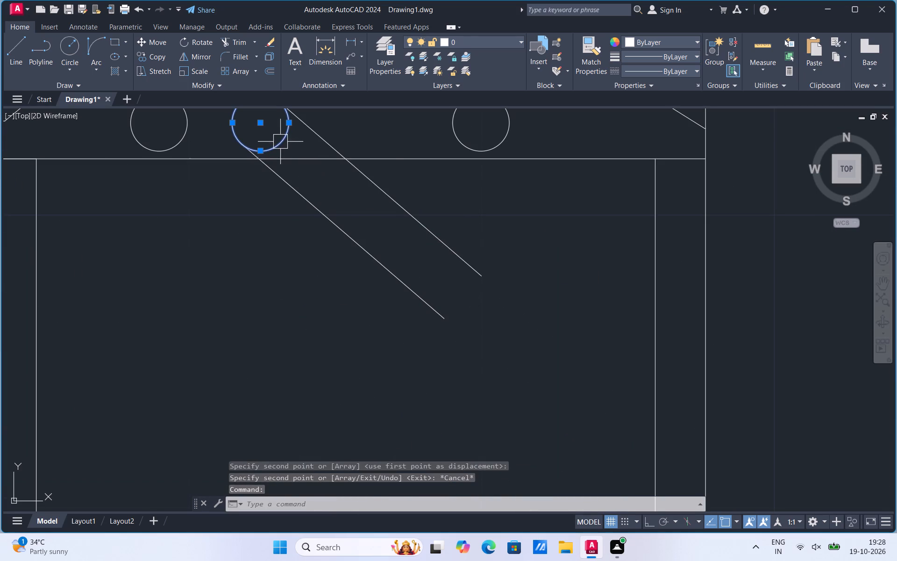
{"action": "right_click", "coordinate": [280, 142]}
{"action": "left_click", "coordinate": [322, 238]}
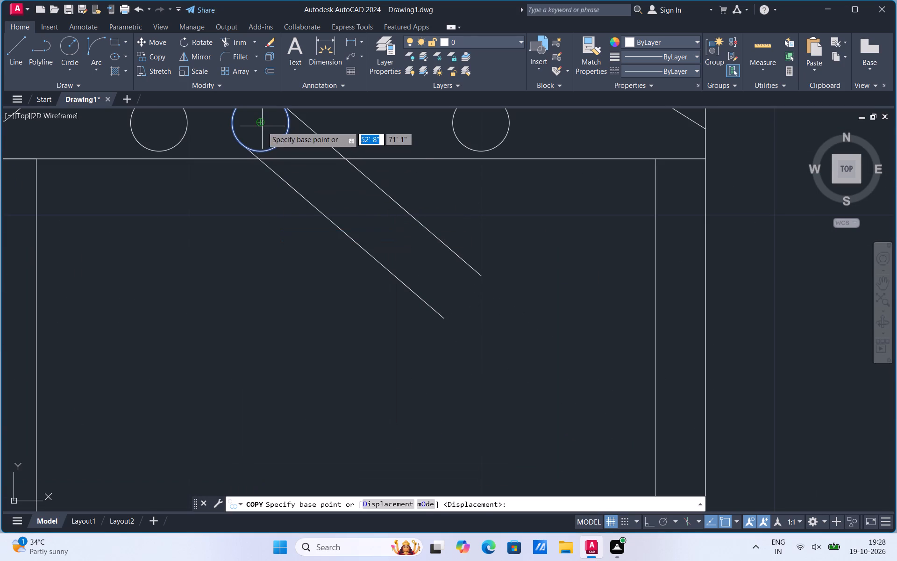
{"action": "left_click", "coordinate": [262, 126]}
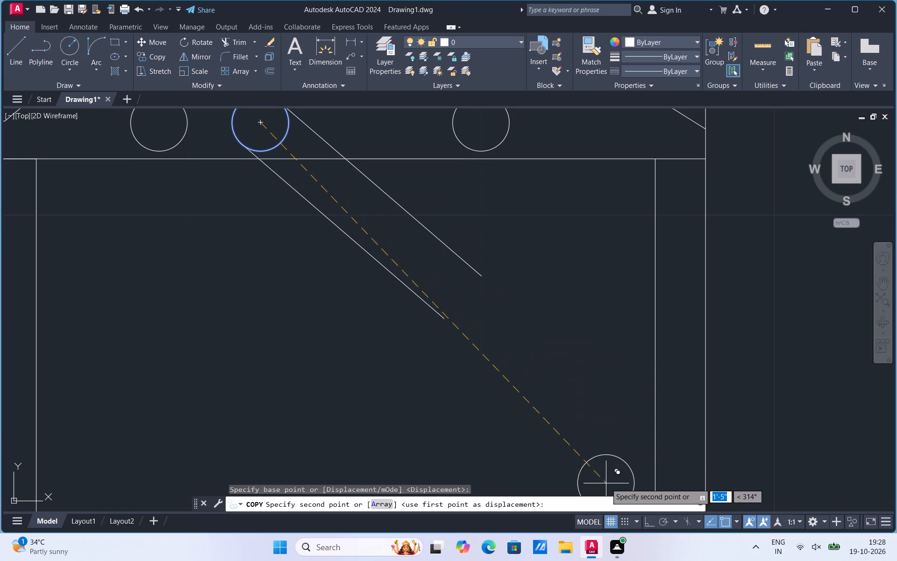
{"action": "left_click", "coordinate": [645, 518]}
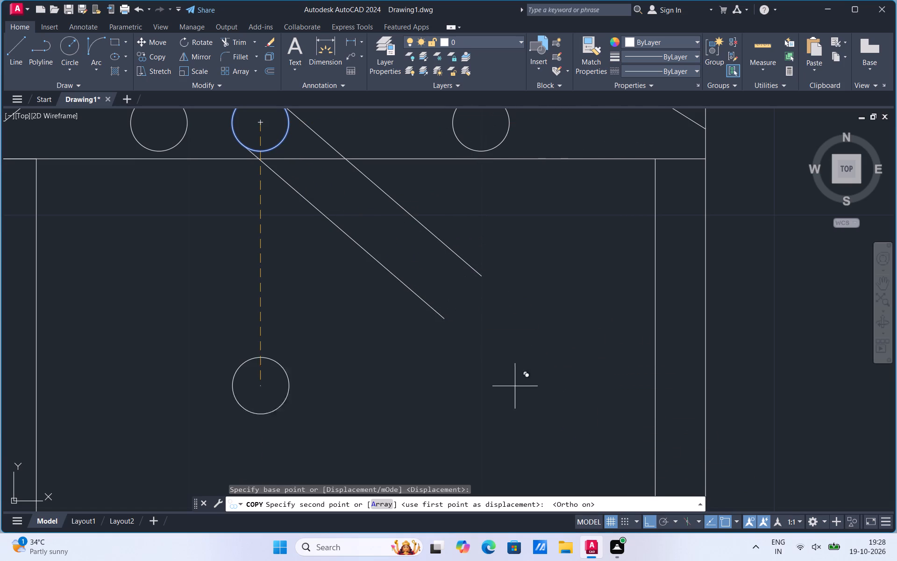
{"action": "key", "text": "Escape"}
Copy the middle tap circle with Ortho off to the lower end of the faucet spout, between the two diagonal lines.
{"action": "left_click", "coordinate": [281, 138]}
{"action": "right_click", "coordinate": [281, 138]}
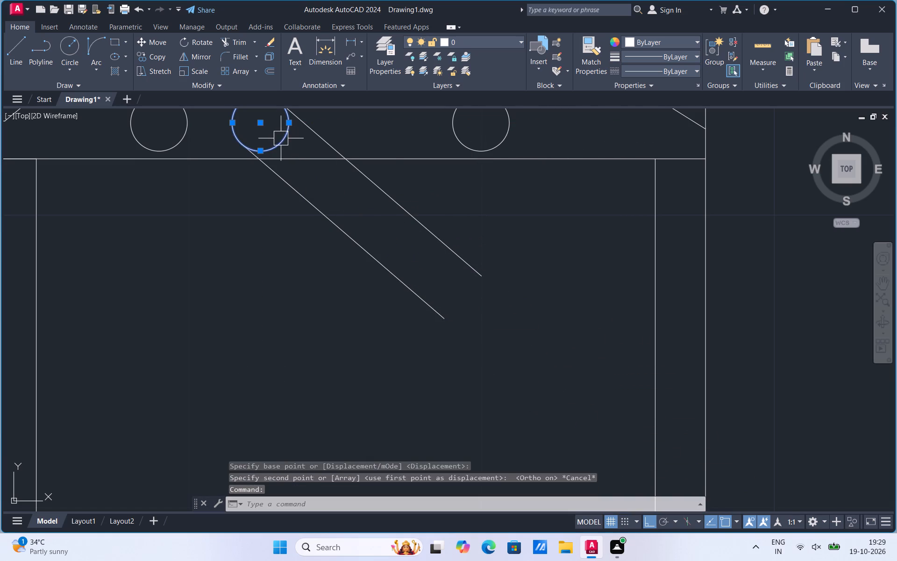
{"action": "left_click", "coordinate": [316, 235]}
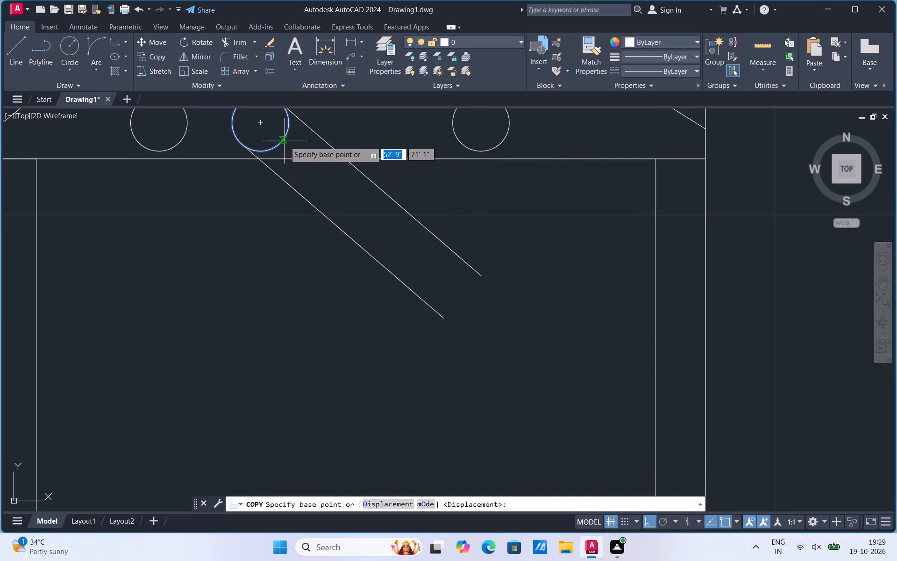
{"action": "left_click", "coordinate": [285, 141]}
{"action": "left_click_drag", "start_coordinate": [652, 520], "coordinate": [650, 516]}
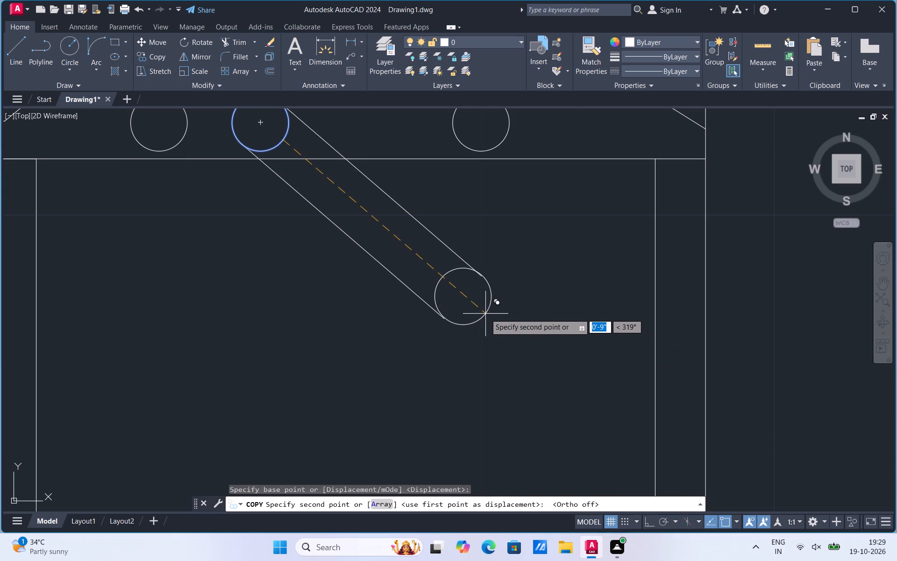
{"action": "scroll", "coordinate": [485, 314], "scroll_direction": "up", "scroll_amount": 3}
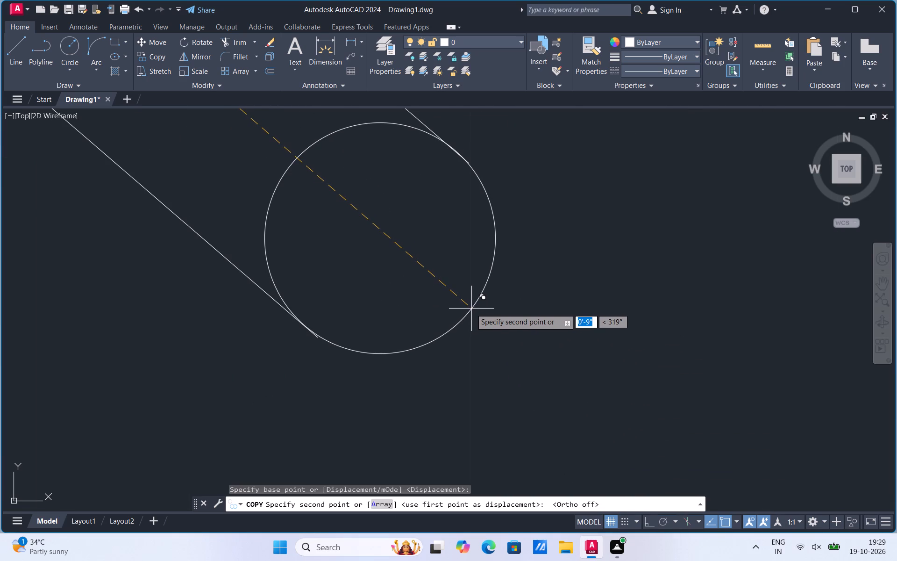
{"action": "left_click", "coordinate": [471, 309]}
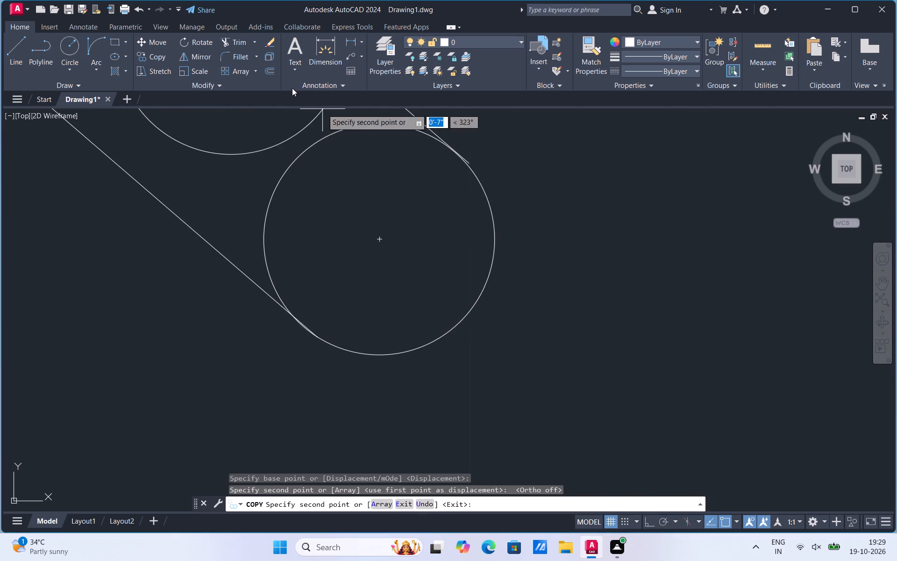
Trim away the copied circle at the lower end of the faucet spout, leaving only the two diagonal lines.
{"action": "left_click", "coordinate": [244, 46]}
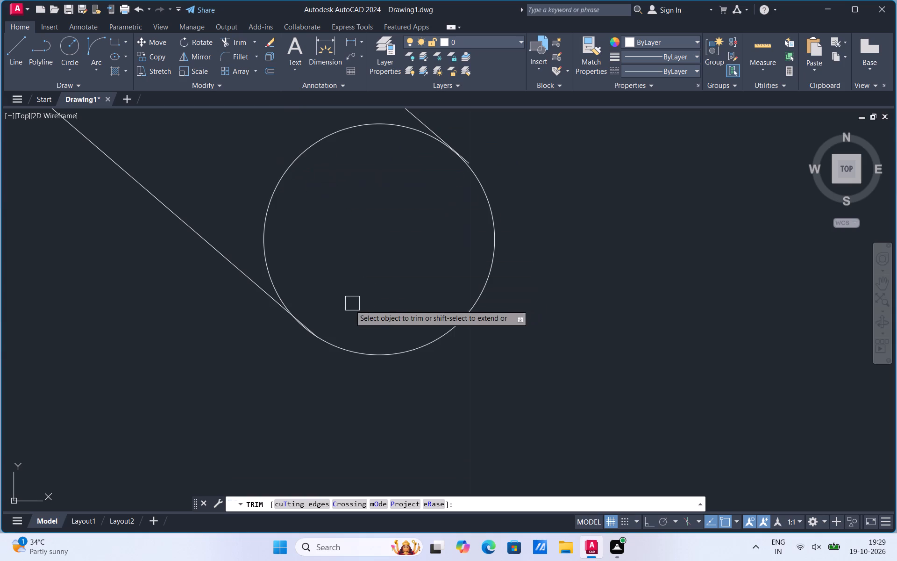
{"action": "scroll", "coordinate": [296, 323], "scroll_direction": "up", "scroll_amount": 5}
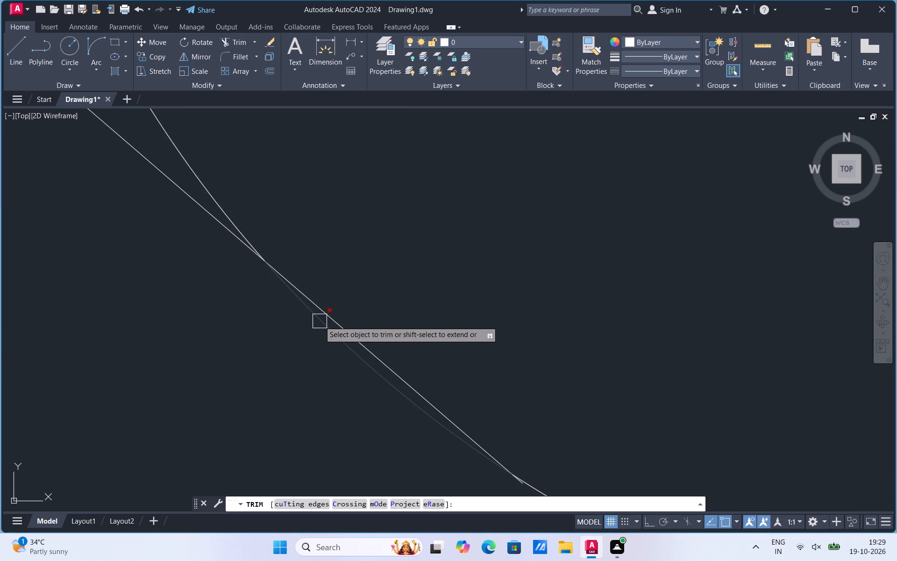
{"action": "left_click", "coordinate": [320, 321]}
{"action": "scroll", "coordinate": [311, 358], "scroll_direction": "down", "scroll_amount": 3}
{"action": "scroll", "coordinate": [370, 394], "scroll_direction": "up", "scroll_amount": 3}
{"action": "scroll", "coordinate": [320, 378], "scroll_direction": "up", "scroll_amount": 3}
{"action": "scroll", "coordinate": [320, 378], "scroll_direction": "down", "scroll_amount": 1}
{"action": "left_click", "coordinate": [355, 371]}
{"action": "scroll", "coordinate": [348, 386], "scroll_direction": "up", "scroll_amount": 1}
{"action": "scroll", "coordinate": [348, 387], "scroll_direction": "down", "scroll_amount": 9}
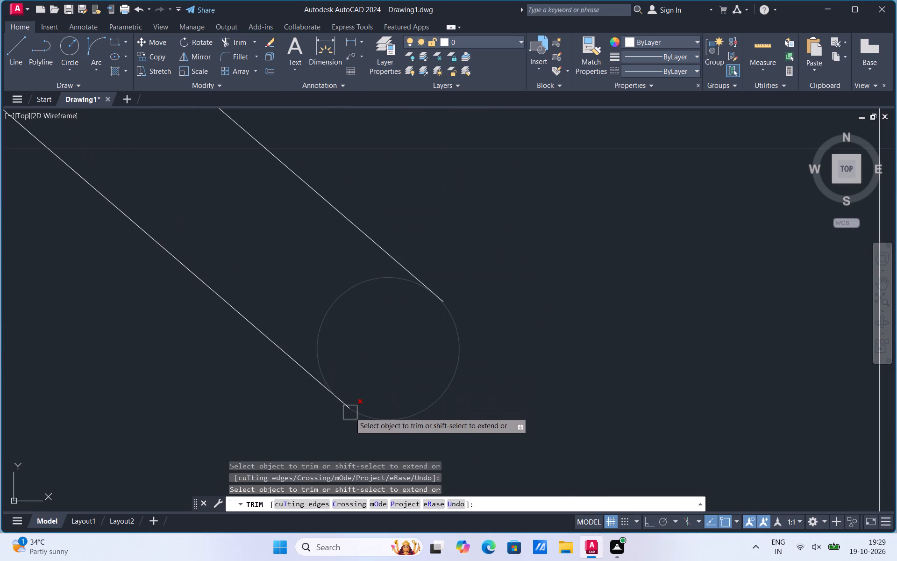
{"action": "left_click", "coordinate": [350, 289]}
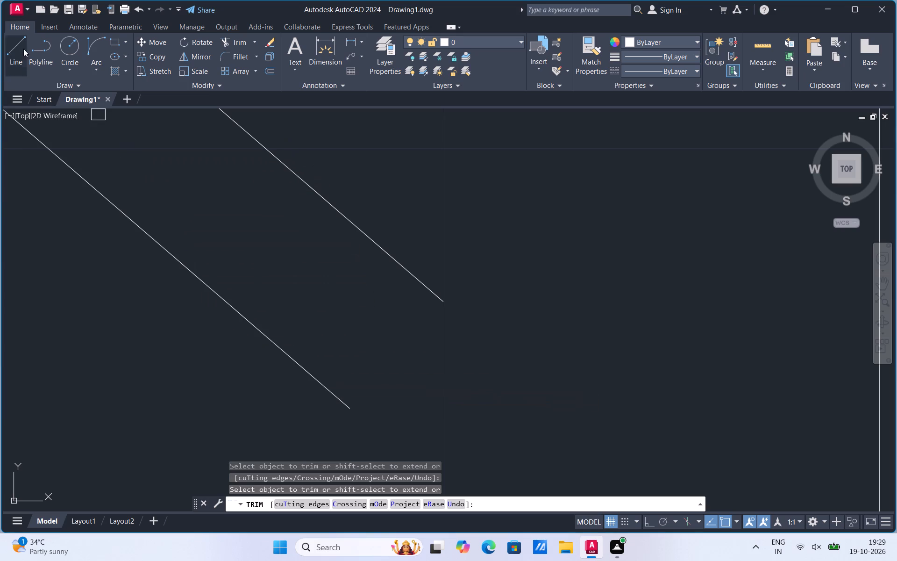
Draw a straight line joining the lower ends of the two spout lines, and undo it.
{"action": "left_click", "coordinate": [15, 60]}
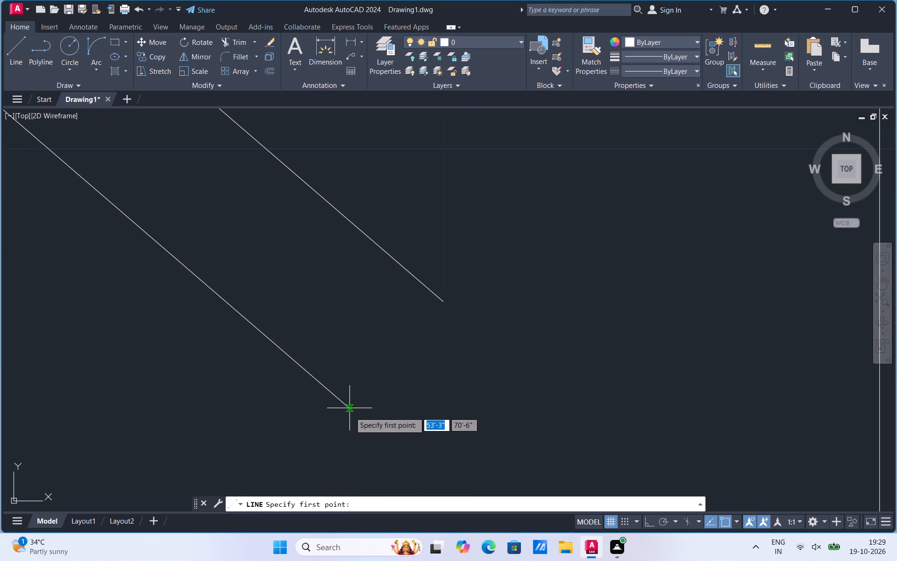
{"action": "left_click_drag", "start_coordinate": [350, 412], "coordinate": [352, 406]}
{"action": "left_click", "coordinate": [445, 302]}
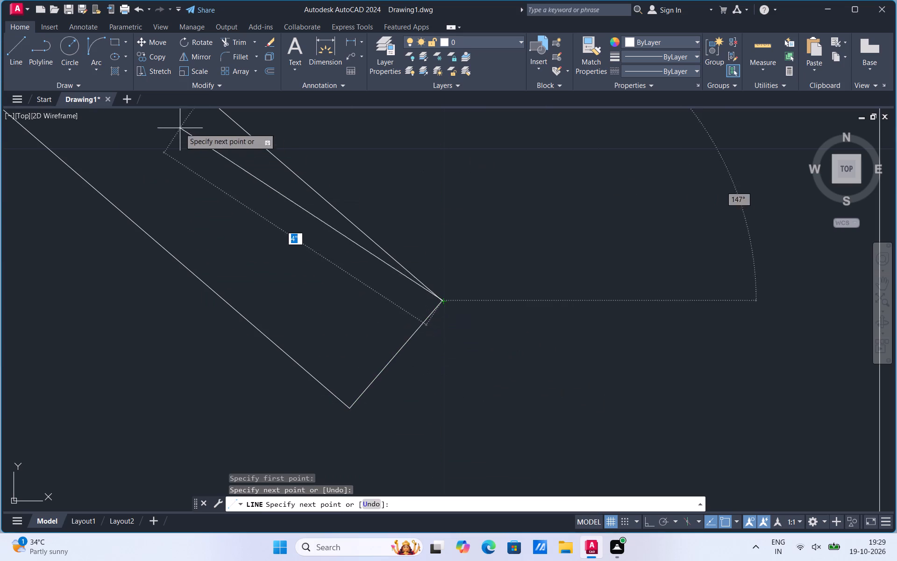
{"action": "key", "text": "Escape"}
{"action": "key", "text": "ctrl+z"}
Draw a two-point circle whose diameter spans the lower ends of the two diagonal spout lines.
{"action": "scroll", "coordinate": [451, 359], "scroll_direction": "down", "scroll_amount": 5}
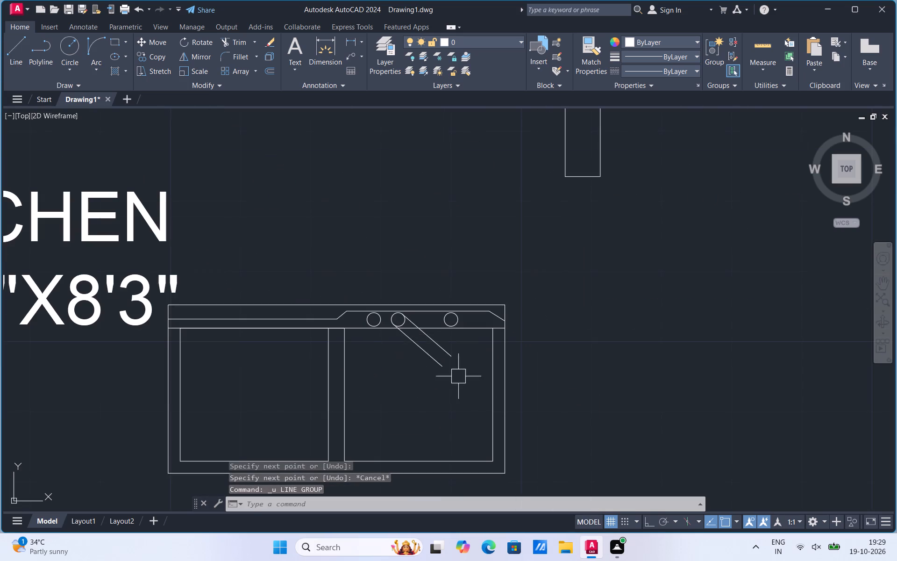
{"action": "scroll", "coordinate": [440, 363], "scroll_direction": "up", "scroll_amount": 2}
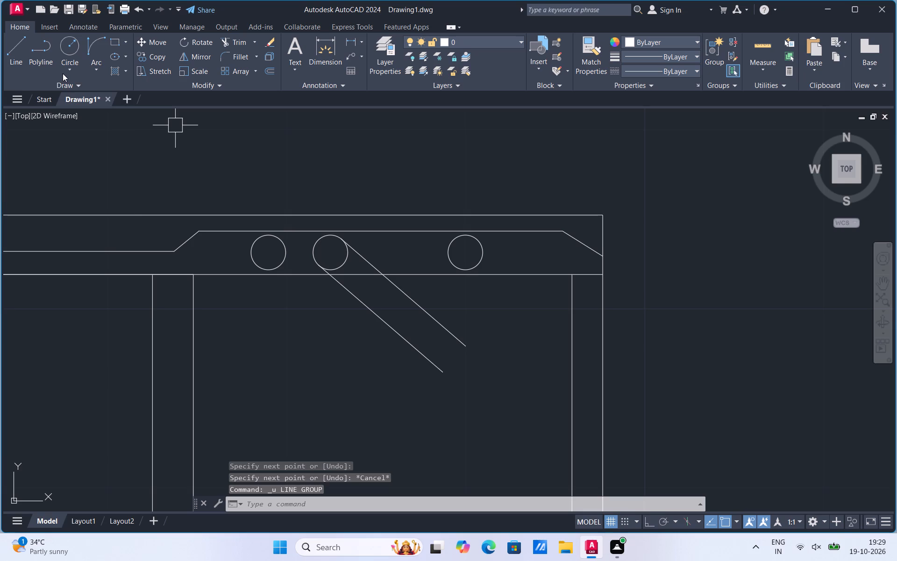
{"action": "left_click", "coordinate": [63, 73]}
{"action": "left_click", "coordinate": [76, 138]}
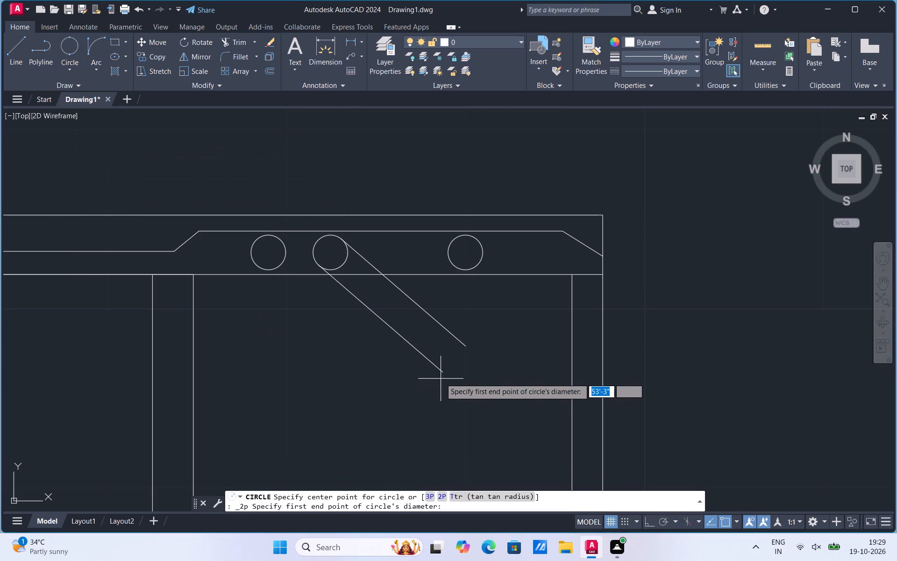
{"action": "left_click", "coordinate": [441, 374]}
{"action": "left_click", "coordinate": [466, 346]}
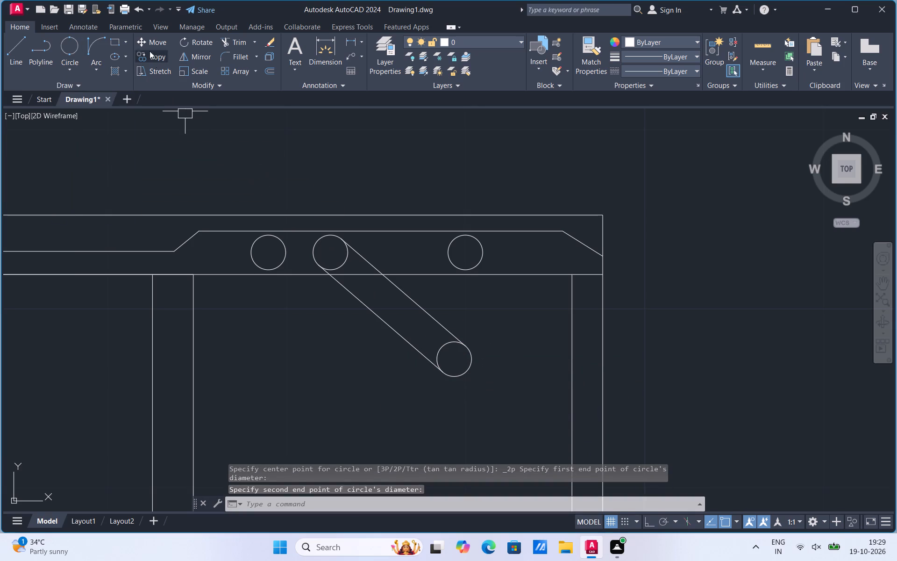
Trim the inner half of the end circle so the spout finishes in a rounded tip.
{"action": "left_click", "coordinate": [229, 44]}
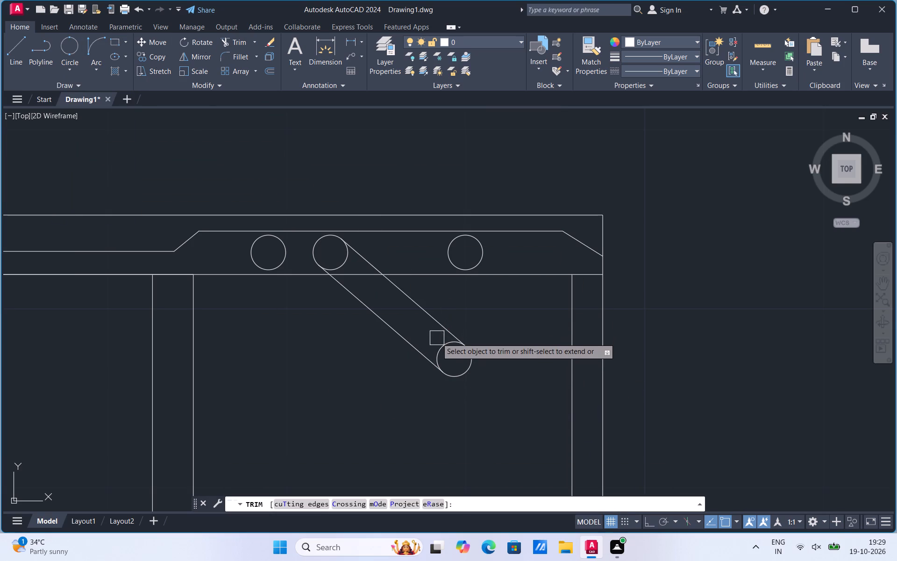
{"action": "left_click", "coordinate": [438, 345]}
{"action": "scroll", "coordinate": [400, 265], "scroll_direction": "down", "scroll_amount": 2}
{"action": "scroll", "coordinate": [424, 345], "scroll_direction": "up", "scroll_amount": 1}
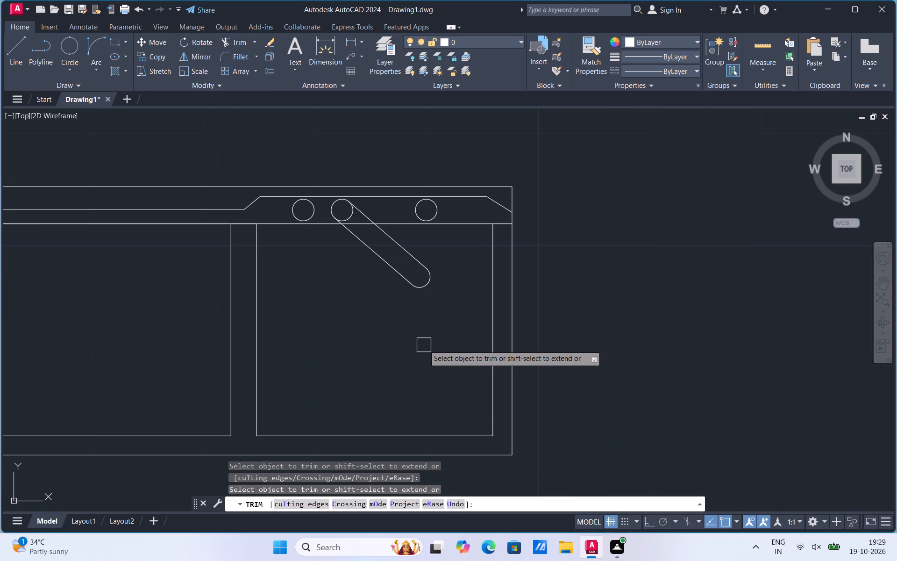
{"action": "key", "text": "Escape"}
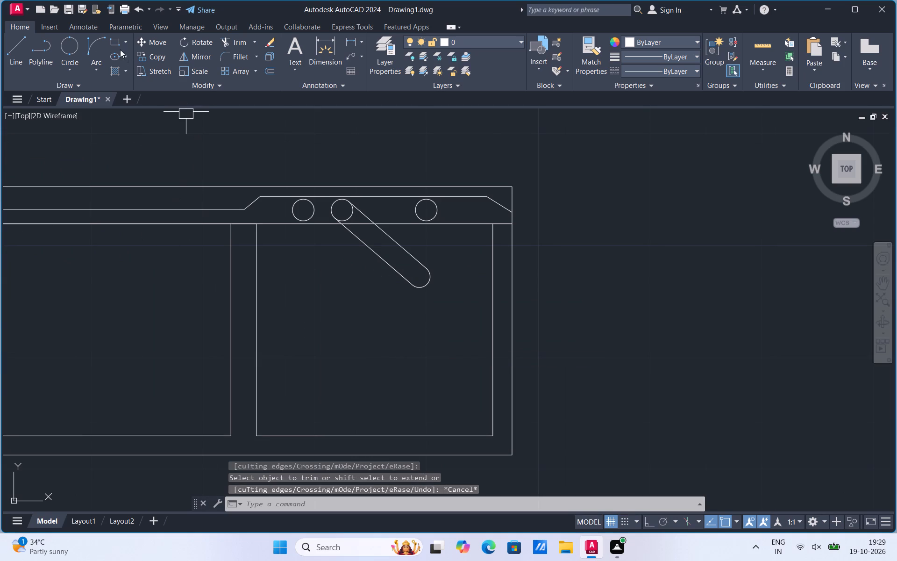
Draw a drain circle with a radius of about 1" near the middle of the right basin.
{"action": "left_click", "coordinate": [65, 70]}
{"action": "left_click", "coordinate": [77, 91]}
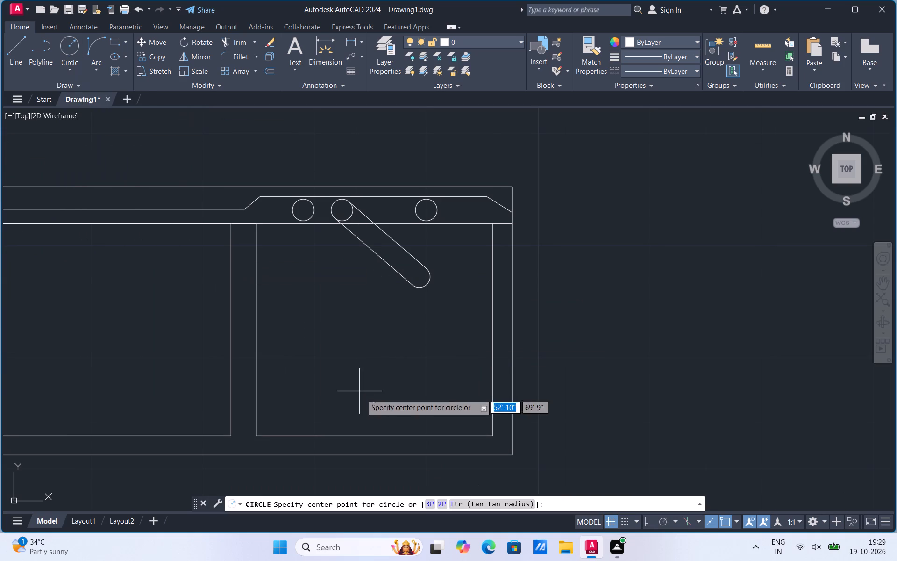
{"action": "left_click", "coordinate": [345, 354]}
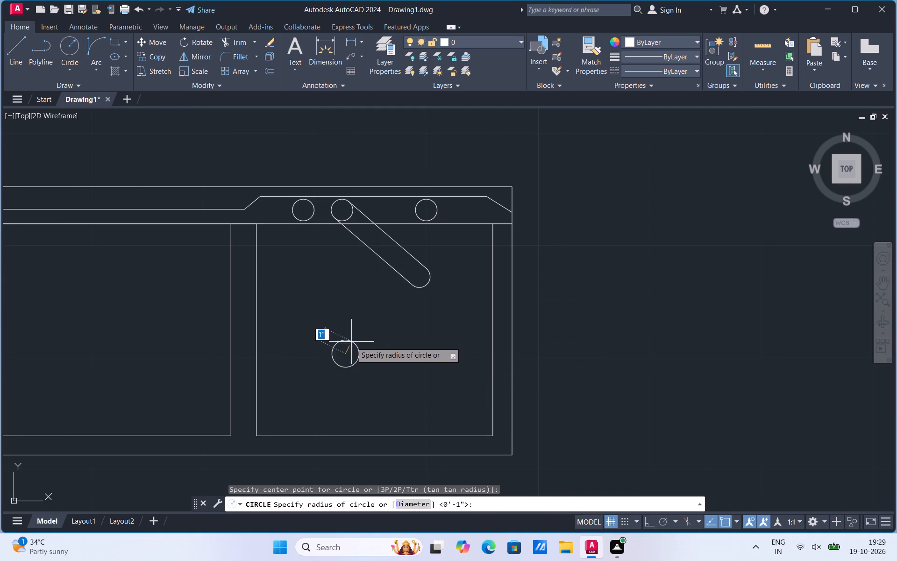
{"action": "left_click", "coordinate": [352, 340]}
Offset the drain circle inward by a distance picked from its top edge, forming a smaller concentric circle.
{"action": "left_click", "coordinate": [349, 343]}
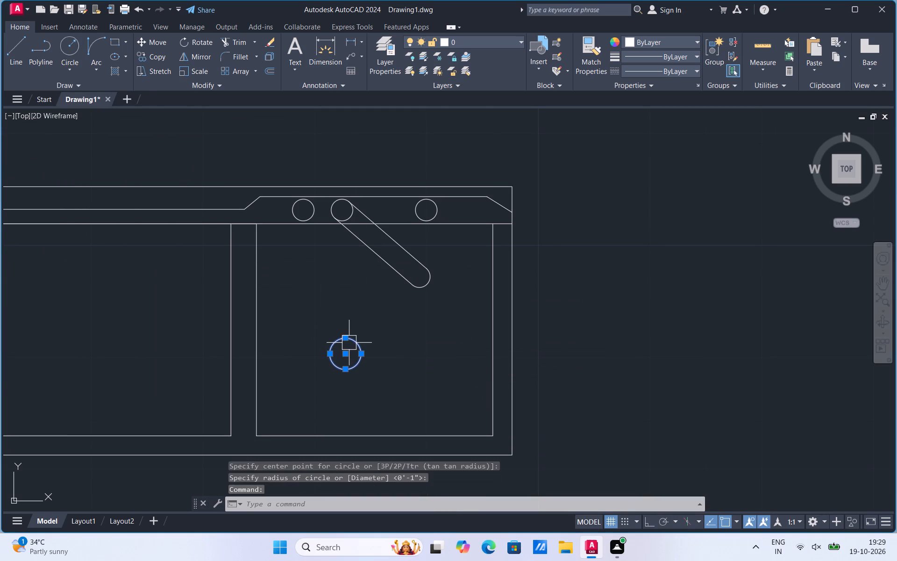
{"action": "key", "text": "o"}
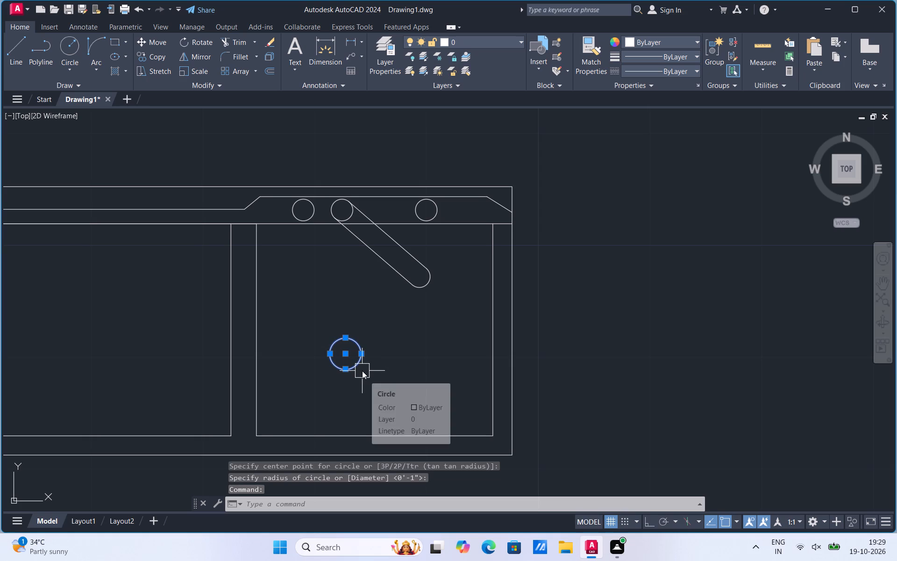
{"action": "left_click", "coordinate": [407, 395]}
{"action": "scroll", "coordinate": [342, 362], "scroll_direction": "up", "scroll_amount": 3}
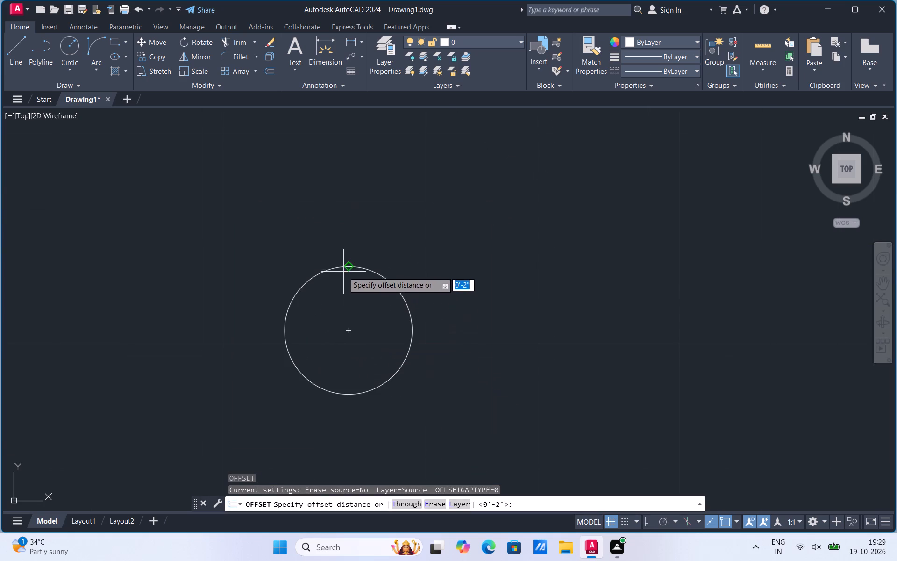
{"action": "left_click", "coordinate": [343, 267]}
{"action": "left_click", "coordinate": [357, 305]}
{"action": "left_click", "coordinate": [348, 337]}
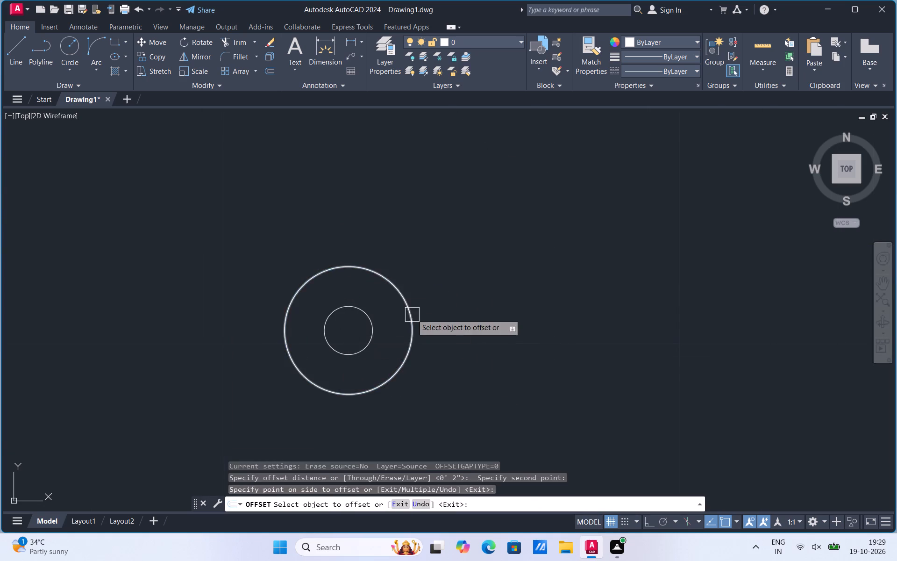
{"action": "scroll", "coordinate": [412, 314], "scroll_direction": "down", "scroll_amount": 5}
{"action": "key", "text": "Escape"}
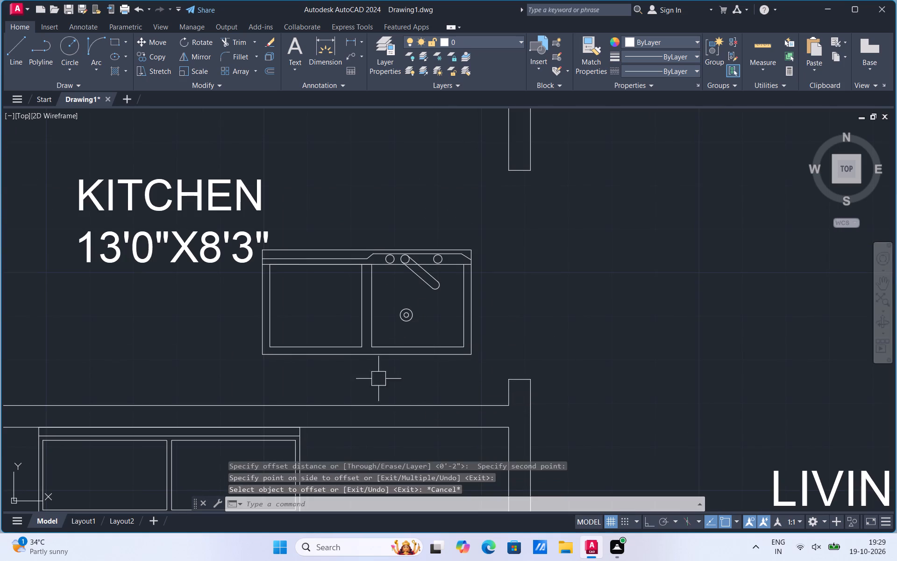
Group all the sink geometry, including basins, ledge, tap circles, faucet and drain, into one object.
{"action": "left_click", "coordinate": [252, 371]}
{"action": "left_click", "coordinate": [502, 242]}
{"action": "right_click", "coordinate": [488, 252]}
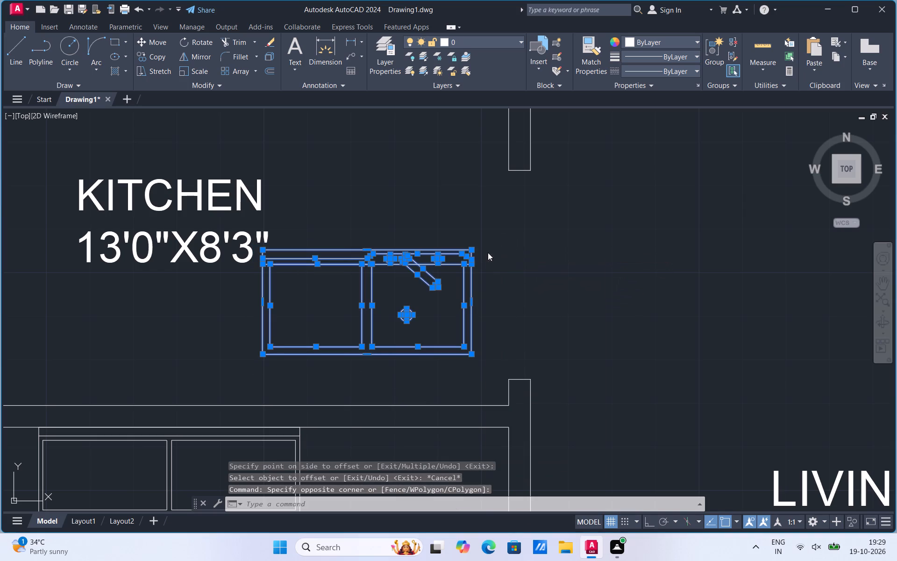
{"action": "left_click", "coordinate": [520, 396]}
{"action": "left_click", "coordinate": [625, 391]}
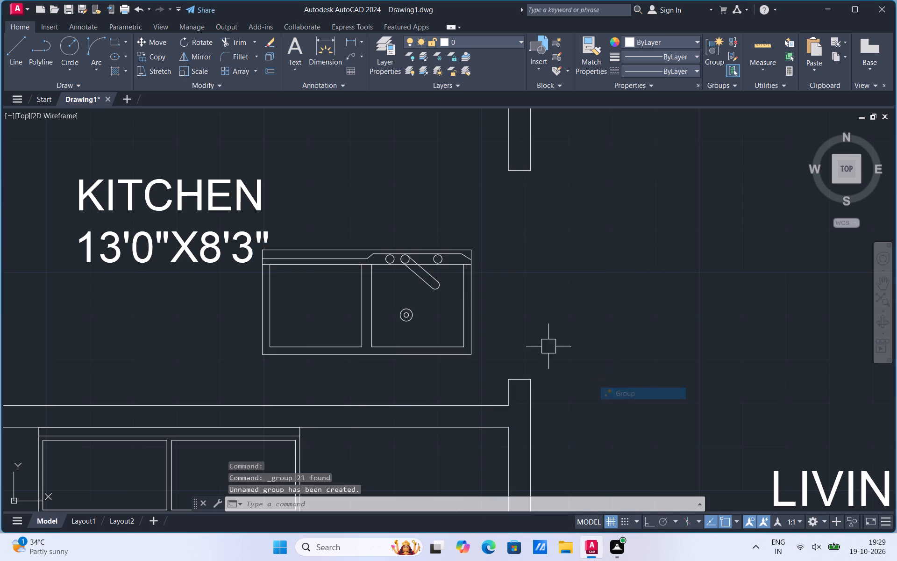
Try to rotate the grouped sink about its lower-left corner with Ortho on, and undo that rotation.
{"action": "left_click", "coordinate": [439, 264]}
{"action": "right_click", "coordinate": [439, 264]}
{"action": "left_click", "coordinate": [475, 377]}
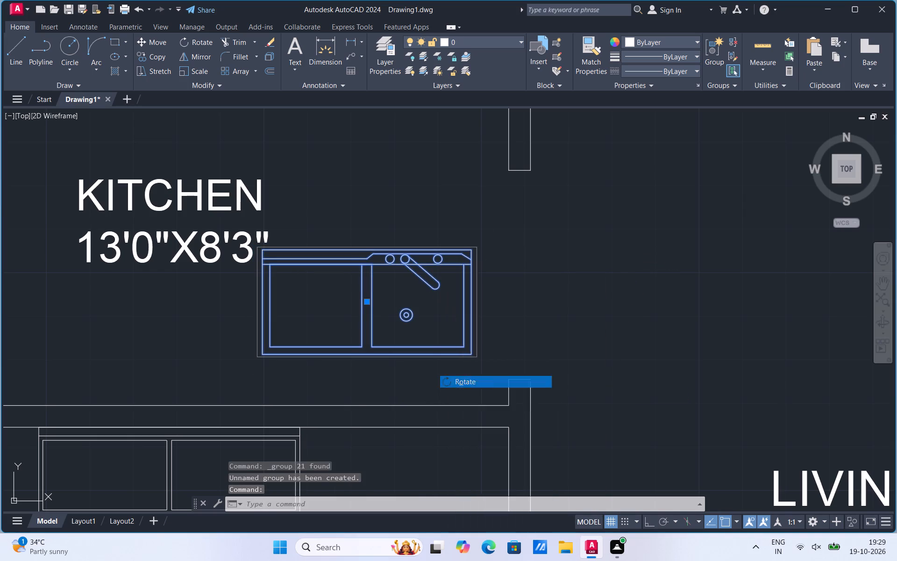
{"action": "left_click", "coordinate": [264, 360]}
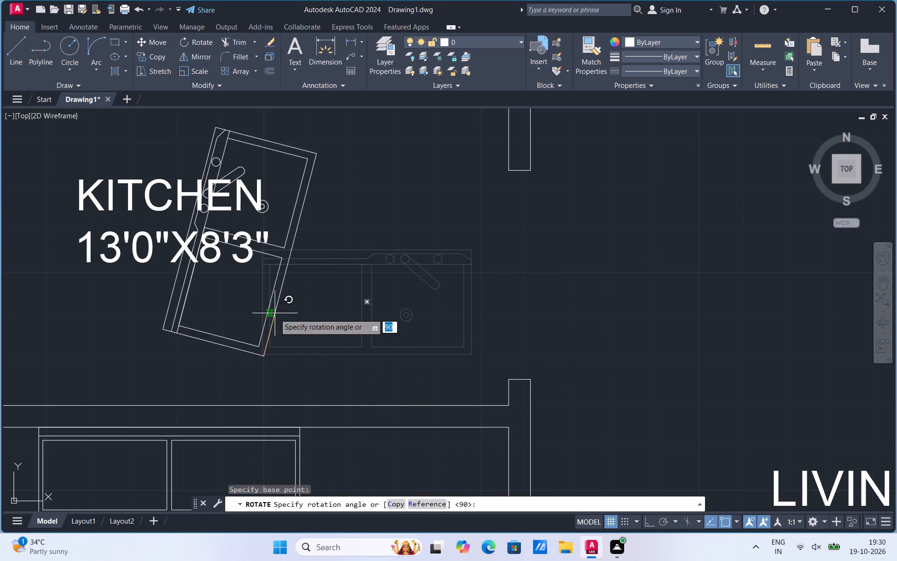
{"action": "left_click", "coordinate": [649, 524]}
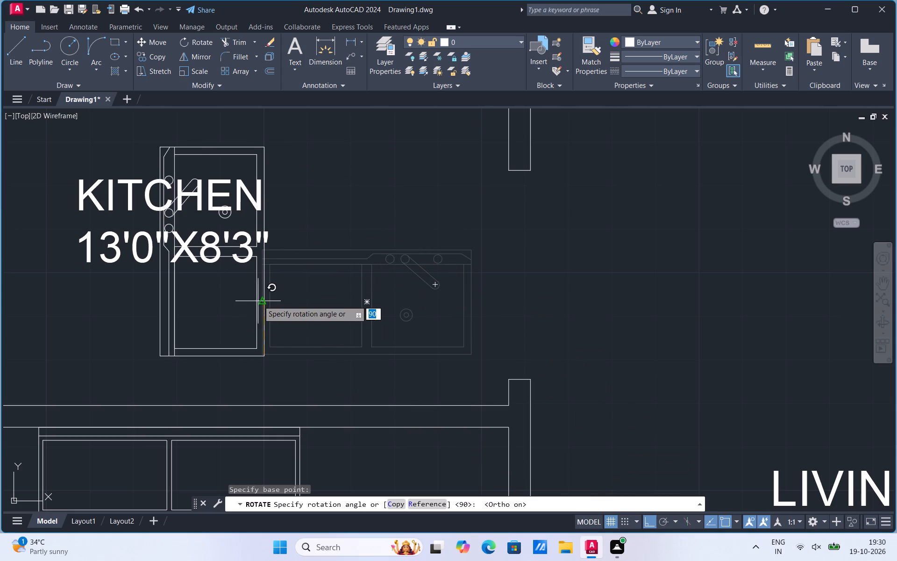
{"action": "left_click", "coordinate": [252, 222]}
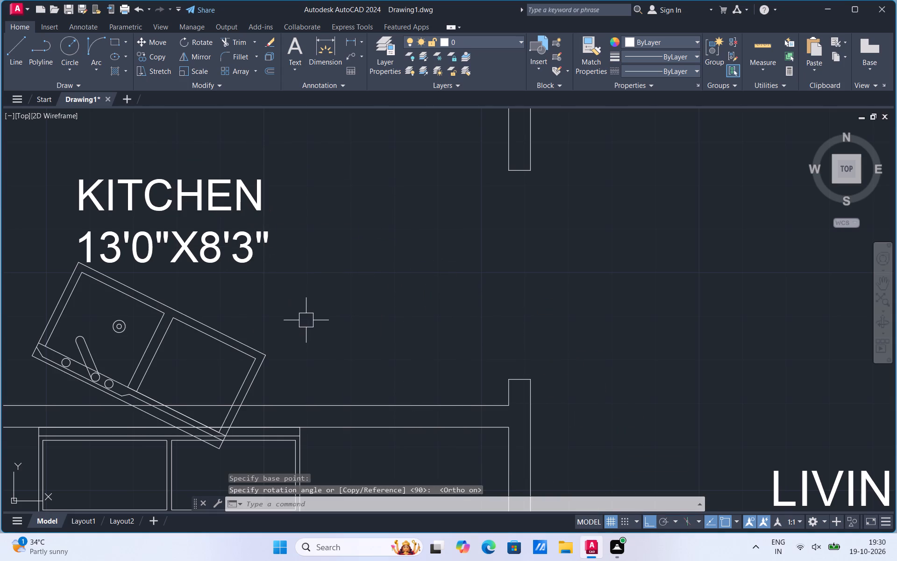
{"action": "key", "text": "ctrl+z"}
Rotate the grouped sink 90° about its lower-left corner with Ortho on, so the tap ledge faces left.
{"action": "left_click", "coordinate": [334, 352]}
{"action": "right_click", "coordinate": [334, 352]}
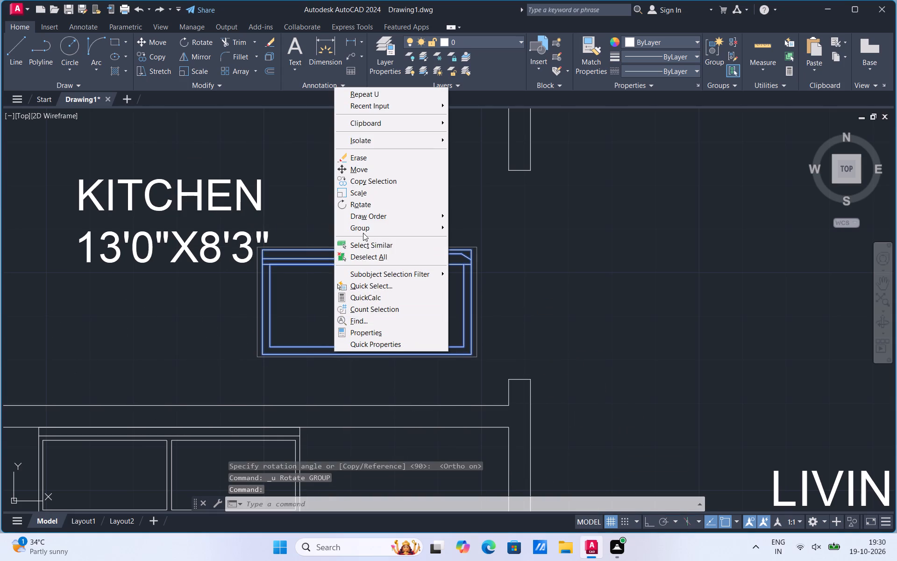
{"action": "left_click", "coordinate": [363, 206]}
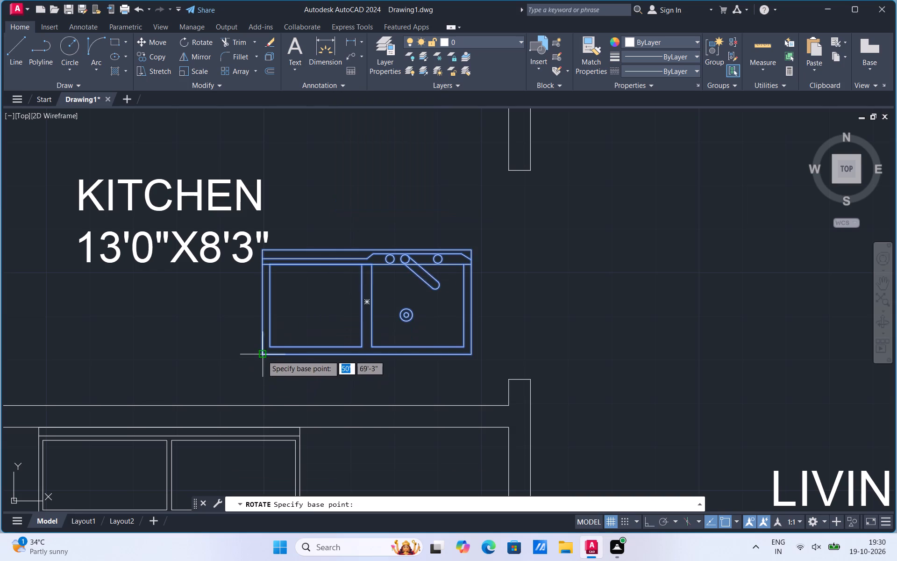
{"action": "left_click", "coordinate": [262, 355]}
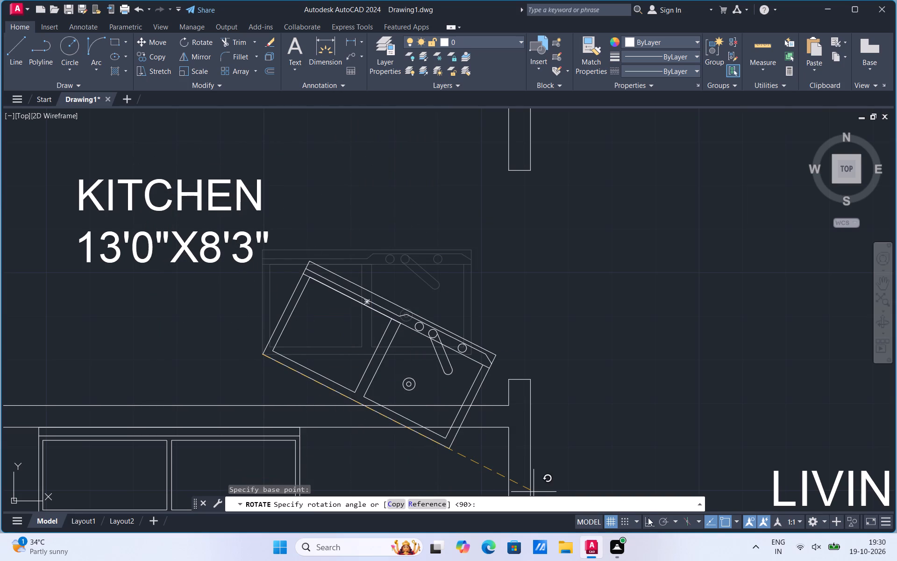
{"action": "left_click", "coordinate": [648, 518]}
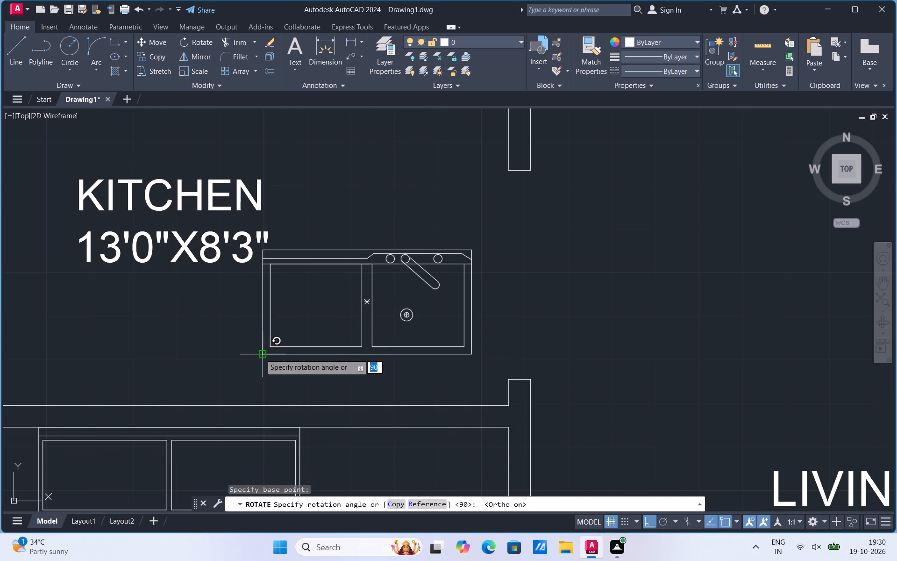
{"action": "left_click", "coordinate": [250, 298]}
Move the rotated sink onto the kitchen's left counter beside the window, with Ortho off and its tap ledge facing the window wall.
{"action": "left_click", "coordinate": [256, 297]}
{"action": "right_click", "coordinate": [256, 298]}
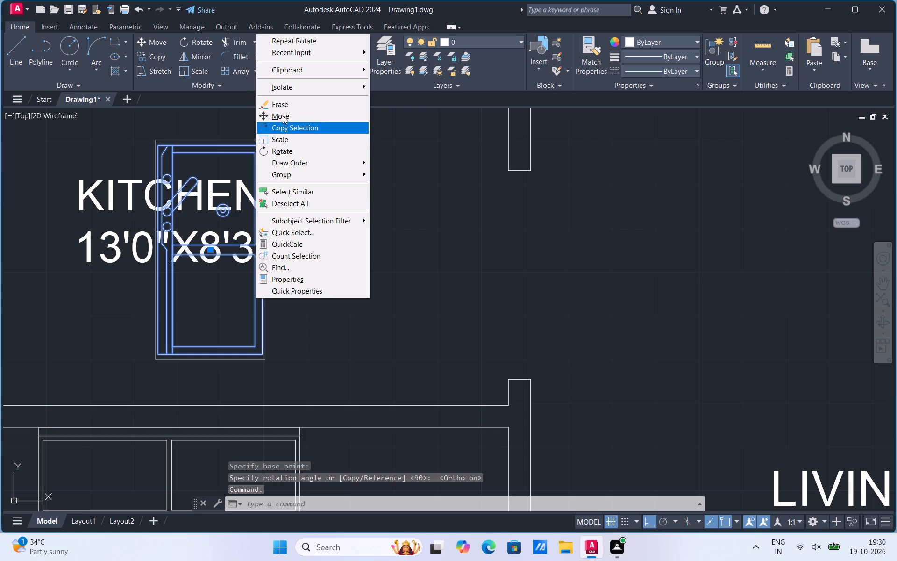
{"action": "left_click", "coordinate": [283, 116]}
{"action": "left_click", "coordinate": [264, 257]}
{"action": "scroll", "coordinate": [529, 374], "scroll_direction": "down", "scroll_amount": 1}
{"action": "scroll", "coordinate": [529, 374], "scroll_direction": "up", "scroll_amount": 2}
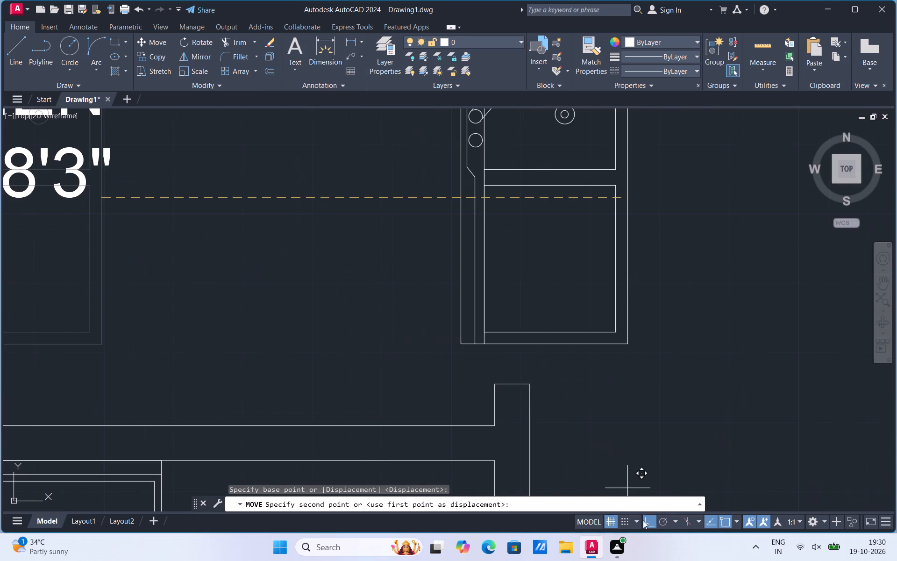
{"action": "left_click", "coordinate": [648, 523]}
{"action": "scroll", "coordinate": [613, 437], "scroll_direction": "up", "scroll_amount": 6}
{"action": "scroll", "coordinate": [591, 413], "scroll_direction": "down", "scroll_amount": 1}
{"action": "scroll", "coordinate": [614, 333], "scroll_direction": "down", "scroll_amount": 9}
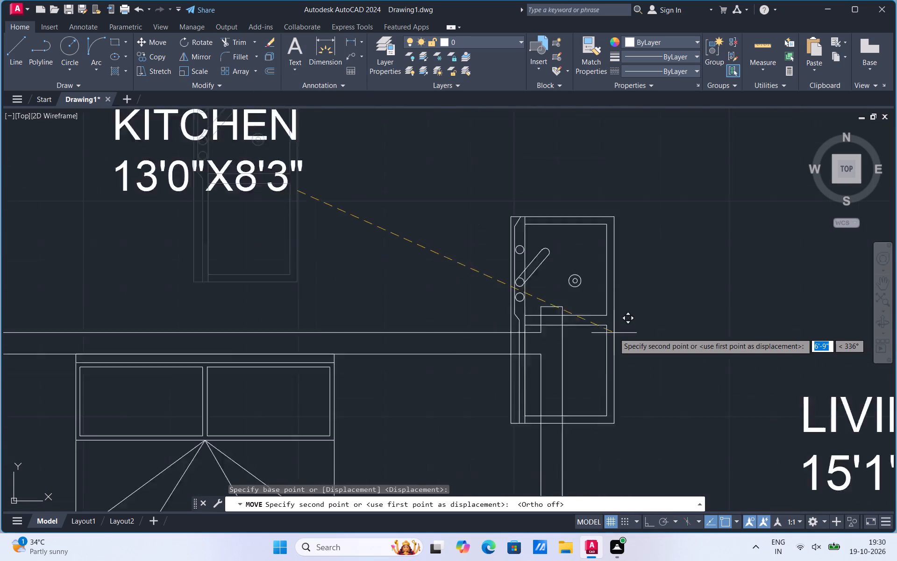
{"action": "scroll", "coordinate": [614, 333], "scroll_direction": "down", "scroll_amount": 2}
{"action": "scroll", "coordinate": [585, 367], "scroll_direction": "up", "scroll_amount": 4}
{"action": "scroll", "coordinate": [493, 387], "scroll_direction": "down", "scroll_amount": 4}
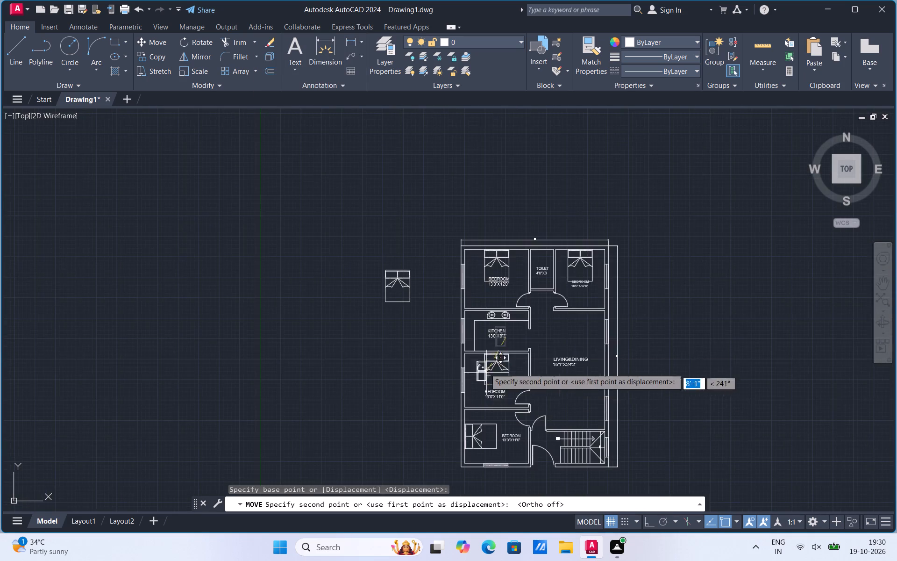
{"action": "scroll", "coordinate": [498, 311], "scroll_direction": "up", "scroll_amount": 3}
{"action": "scroll", "coordinate": [404, 404], "scroll_direction": "up", "scroll_amount": 1}
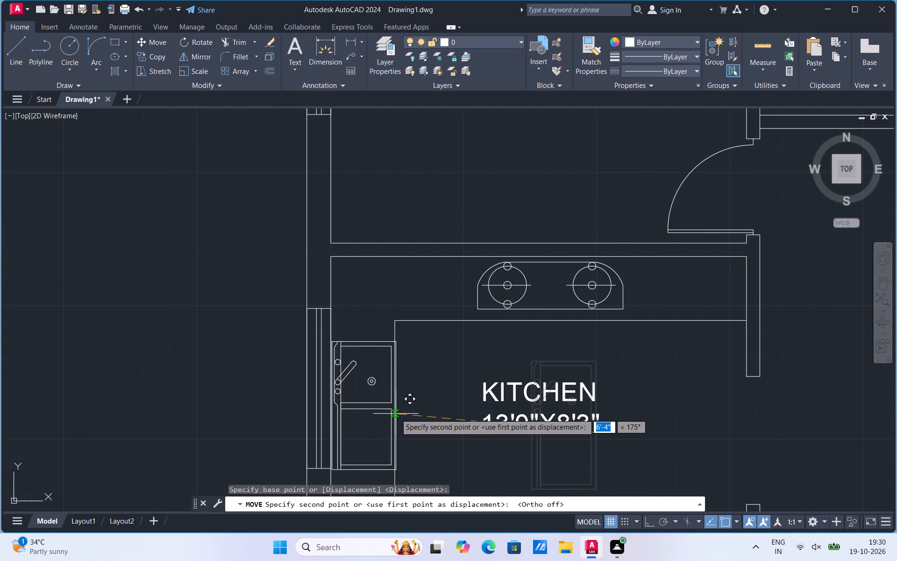
{"action": "scroll", "coordinate": [402, 348], "scroll_direction": "down", "scroll_amount": 2}
{"action": "scroll", "coordinate": [408, 389], "scroll_direction": "up", "scroll_amount": 2}
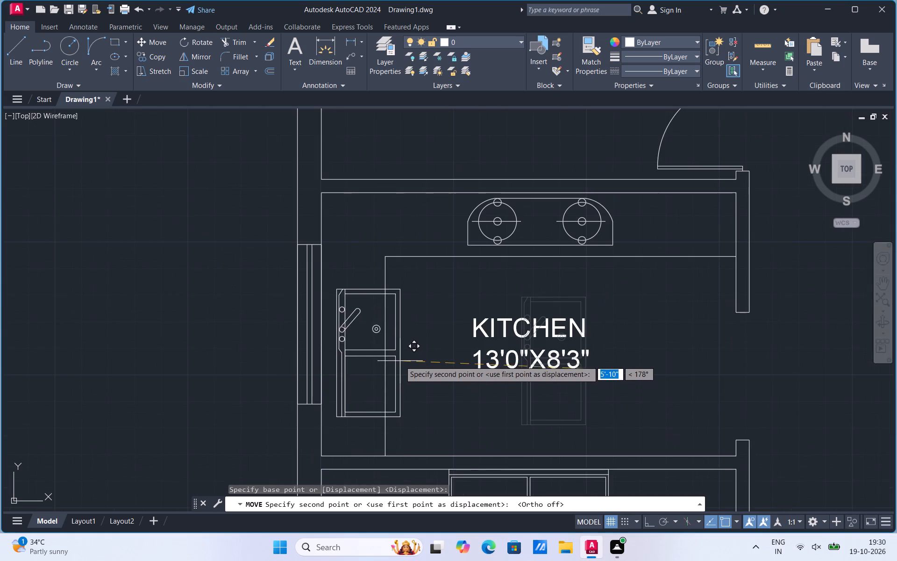
{"action": "left_click", "coordinate": [393, 351]}
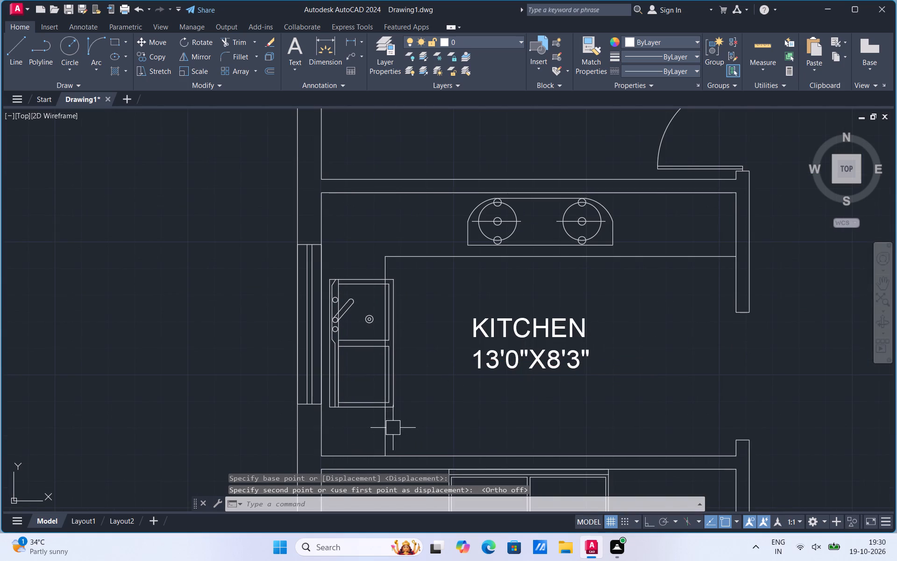
Move the left counter's vertical front edge right along the horizontal counter edge until it clears the sink.
{"action": "left_click", "coordinate": [388, 434]}
{"action": "right_click", "coordinate": [388, 434]}
{"action": "left_click", "coordinate": [409, 236]}
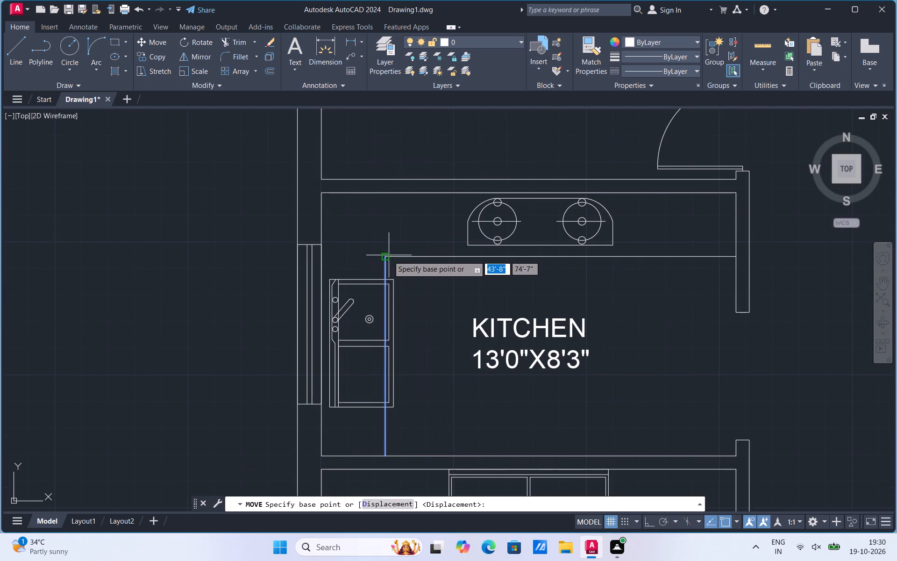
{"action": "left_click", "coordinate": [386, 257]}
{"action": "left_click", "coordinate": [400, 257]}
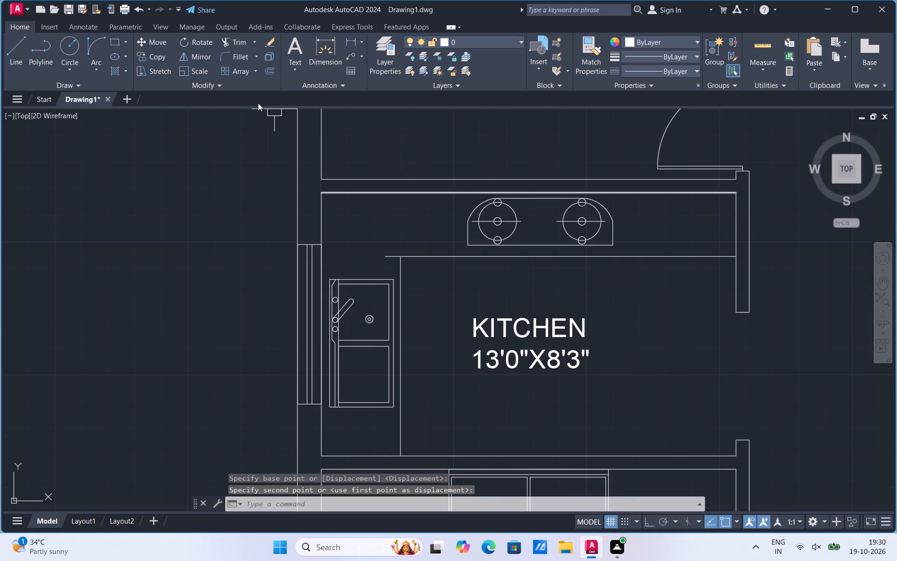
Trim the piece of the horizontal counter edge that overhangs to the left of the moved vertical edge.
{"action": "left_click", "coordinate": [244, 45]}
{"action": "left_click", "coordinate": [384, 253]}
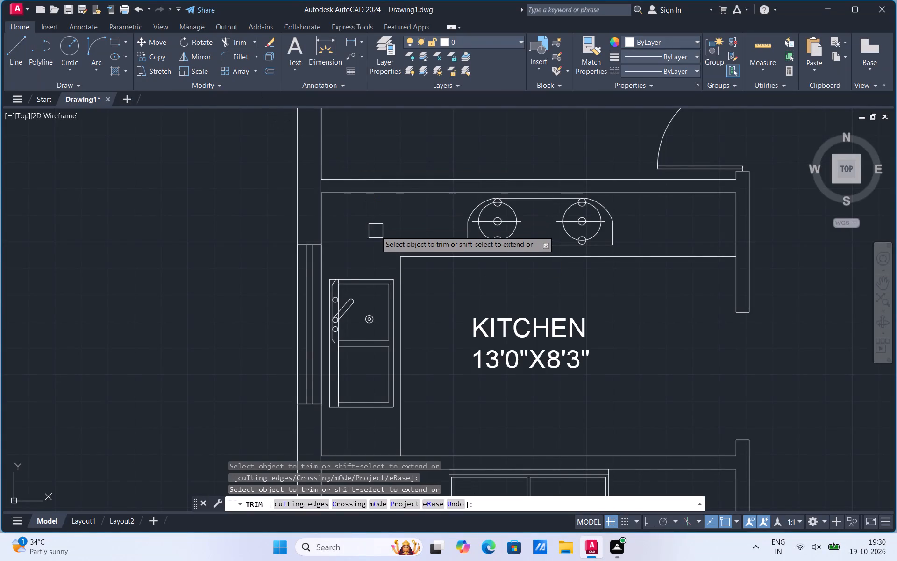
{"action": "key", "text": "Escape"}
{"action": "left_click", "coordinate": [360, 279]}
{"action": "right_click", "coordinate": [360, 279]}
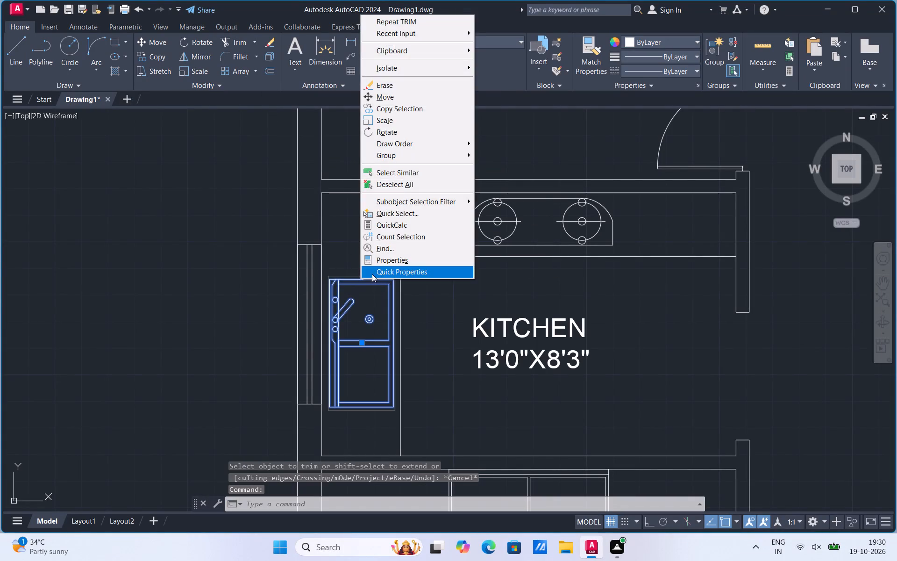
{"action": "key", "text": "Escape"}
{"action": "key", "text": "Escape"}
Draw a small circle in the upper part of the toilet room, above the TOILET label.
{"action": "scroll", "coordinate": [294, 308], "scroll_direction": "down", "scroll_amount": 2}
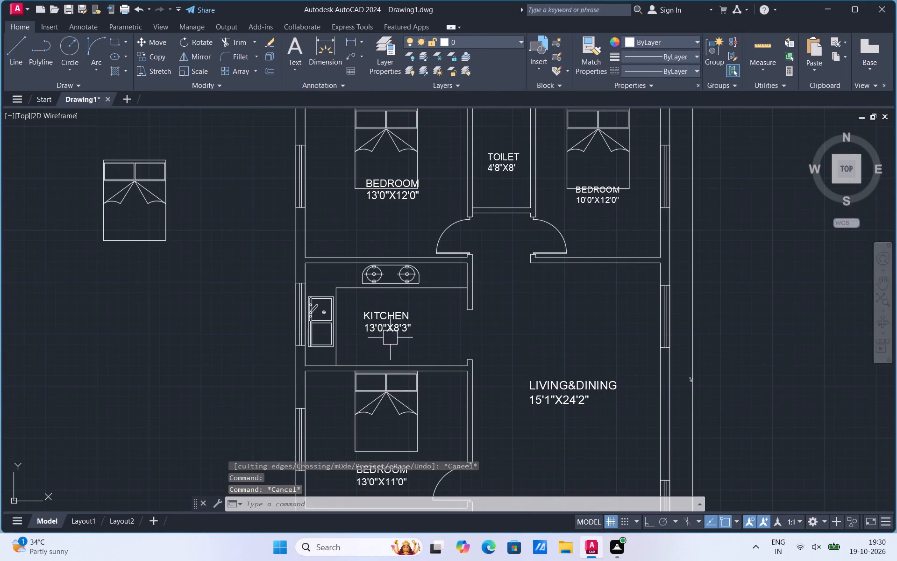
{"action": "scroll", "coordinate": [337, 347], "scroll_direction": "down", "scroll_amount": 2}
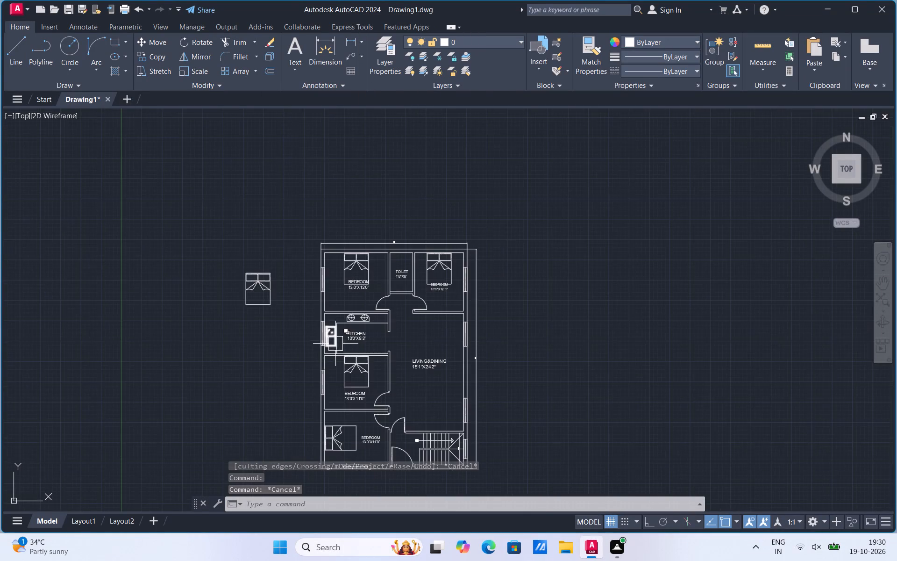
{"action": "scroll", "coordinate": [417, 425], "scroll_direction": "up", "scroll_amount": 1}
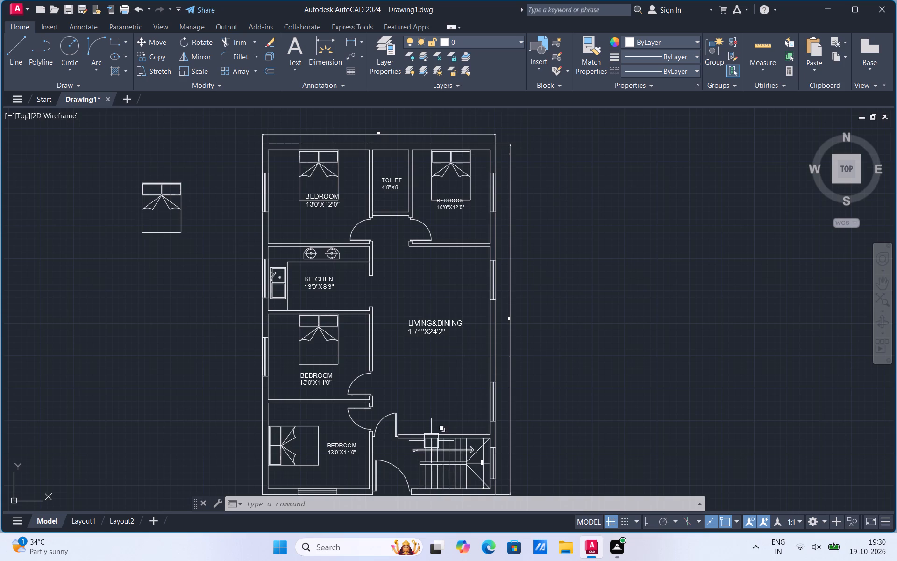
{"action": "scroll", "coordinate": [402, 140], "scroll_direction": "up", "scroll_amount": 4}
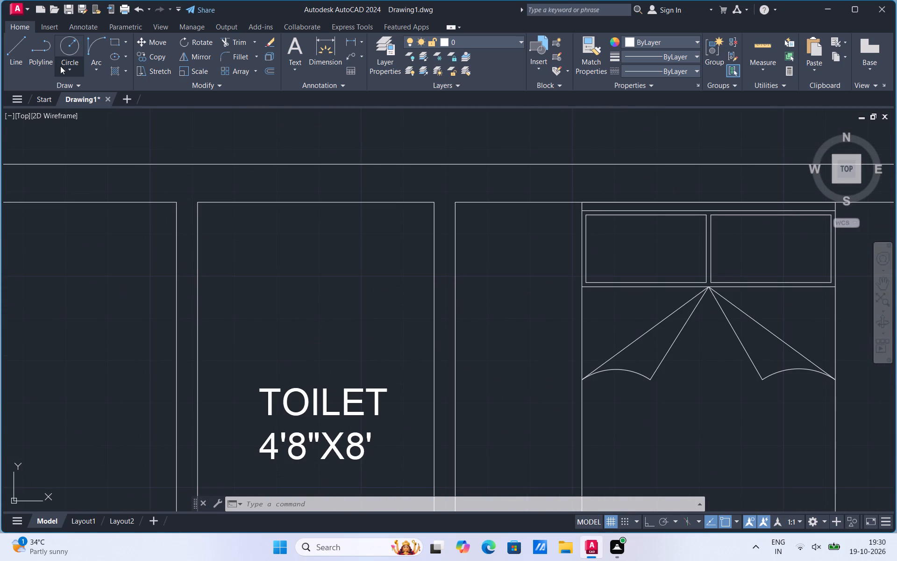
{"action": "left_click", "coordinate": [75, 69]}
{"action": "left_click", "coordinate": [66, 91]}
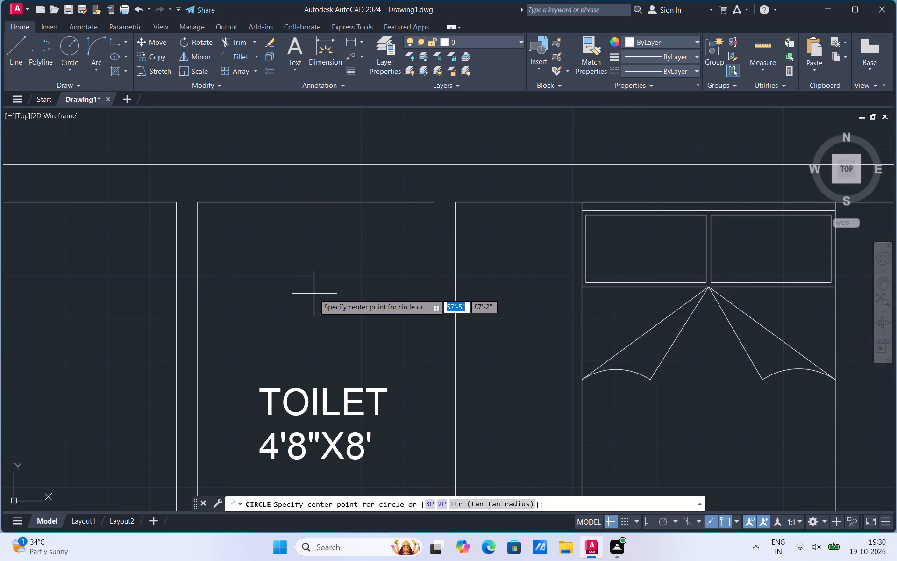
{"action": "left_click", "coordinate": [309, 295]}
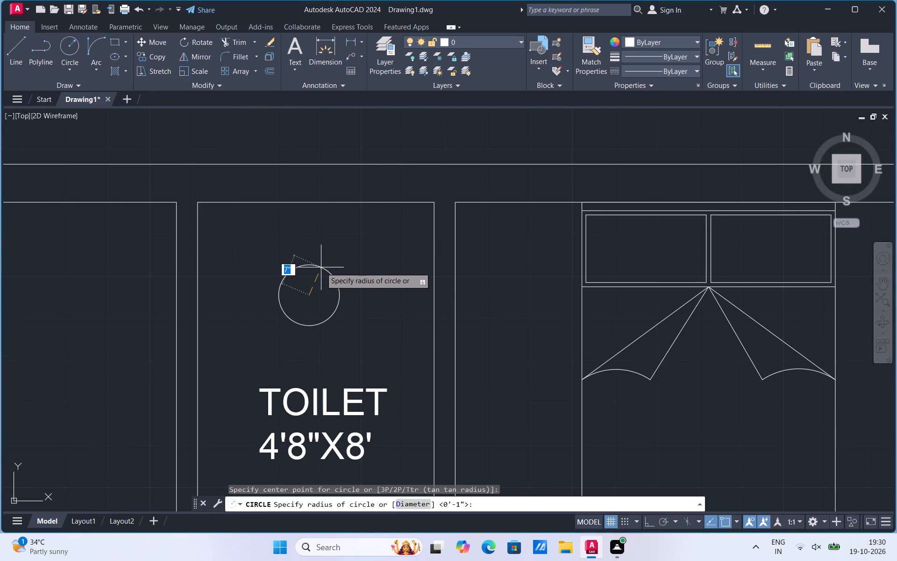
{"action": "left_click", "coordinate": [320, 273]}
Draw two slanted lines from the circle's left and right sides, flaring out to the toilet's top wall, about 1'-10" and 1'-11" long.
{"action": "left_click", "coordinate": [21, 69]}
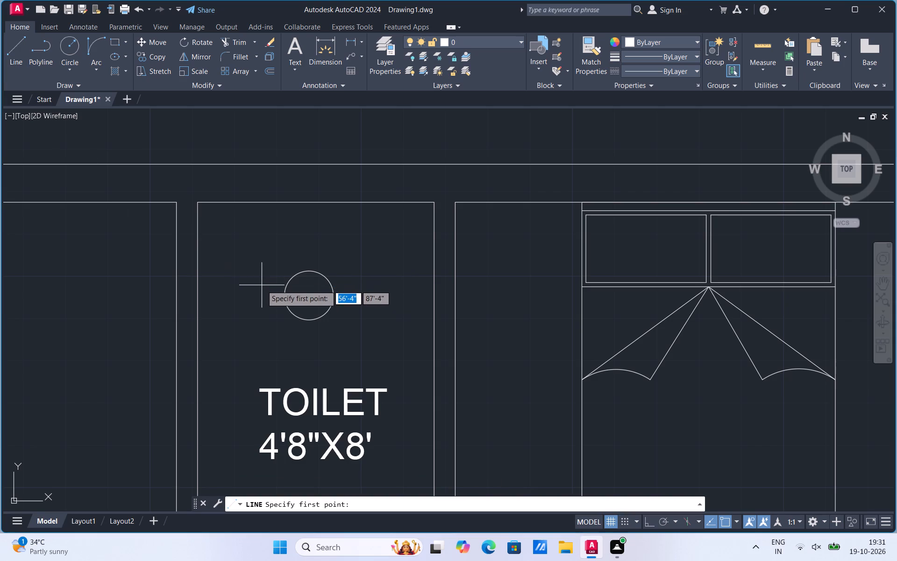
{"action": "left_click", "coordinate": [283, 294]}
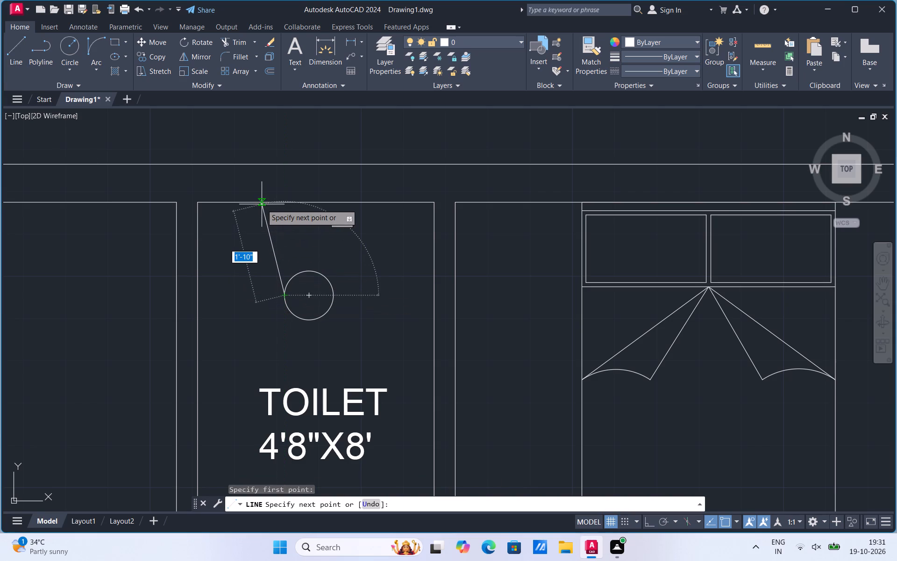
{"action": "left_click", "coordinate": [262, 202]}
{"action": "left_click", "coordinate": [19, 56]}
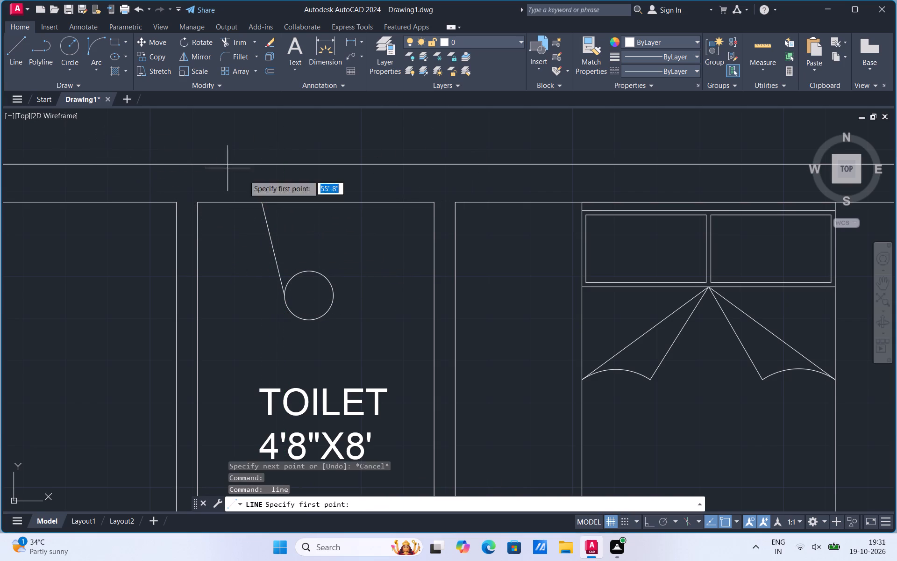
{"action": "left_click", "coordinate": [333, 298]}
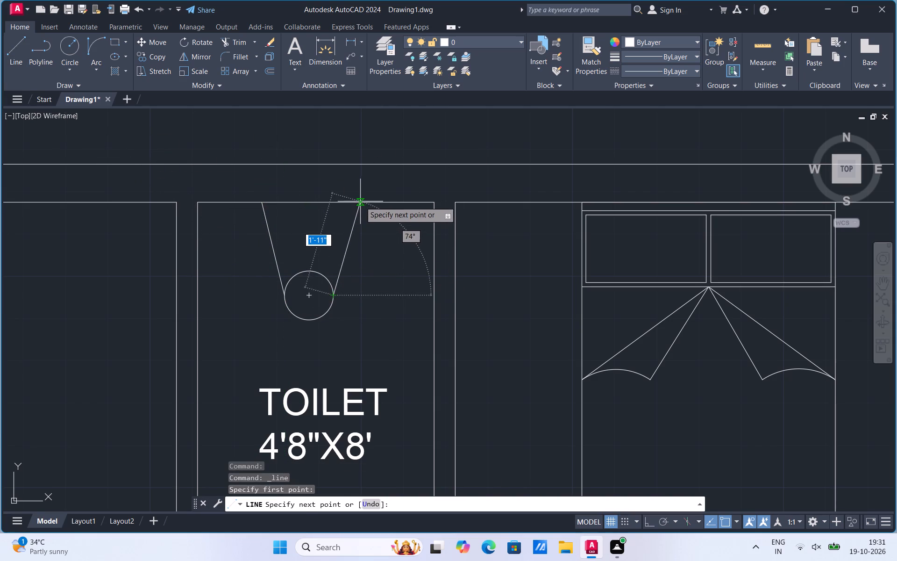
{"action": "left_click", "coordinate": [359, 201]}
{"action": "key", "text": "Escape"}
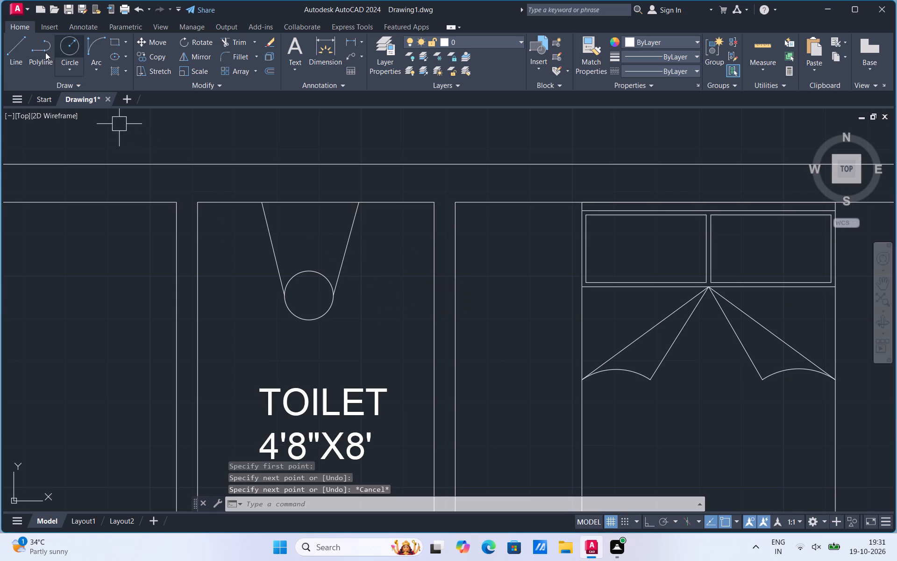
Draw a 2' by 9" rectangle in the empty area above the plan's 30' dimension.
{"action": "left_click", "coordinate": [126, 42]}
{"action": "left_click", "coordinate": [129, 63]}
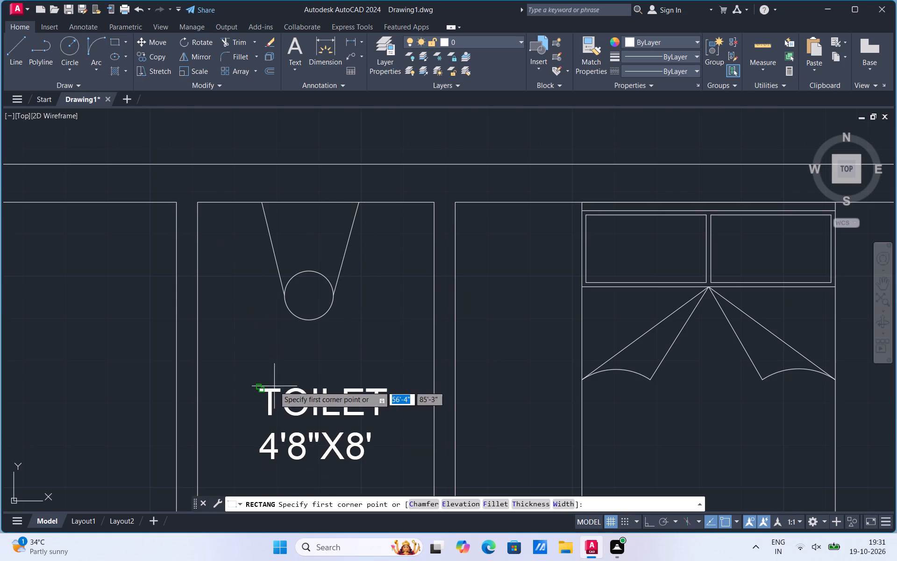
{"action": "scroll", "coordinate": [274, 388], "scroll_direction": "down", "scroll_amount": 2}
{"action": "scroll", "coordinate": [274, 282], "scroll_direction": "up", "scroll_amount": 1}
{"action": "left_click", "coordinate": [278, 239]}
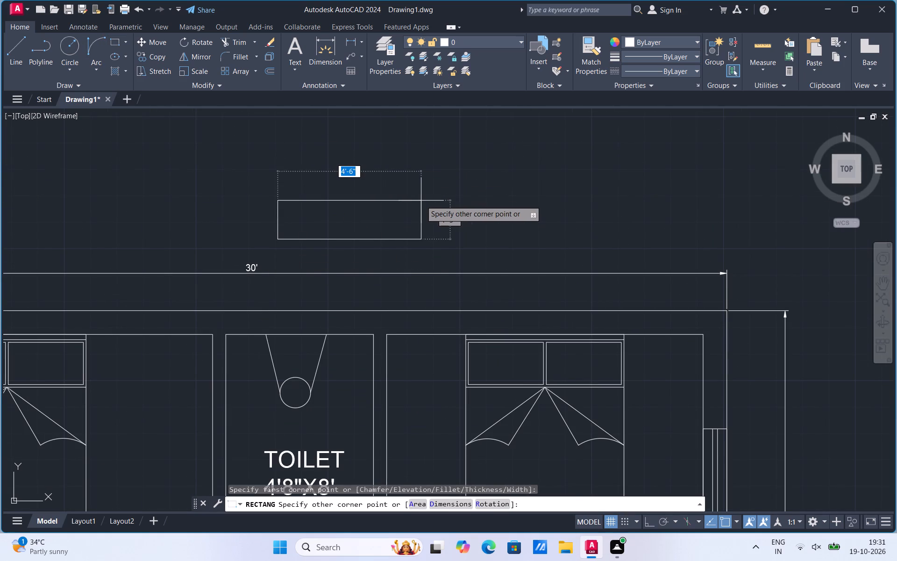
{"action": "type", "text": "2',"}
{"action": "key", "text": "9"}
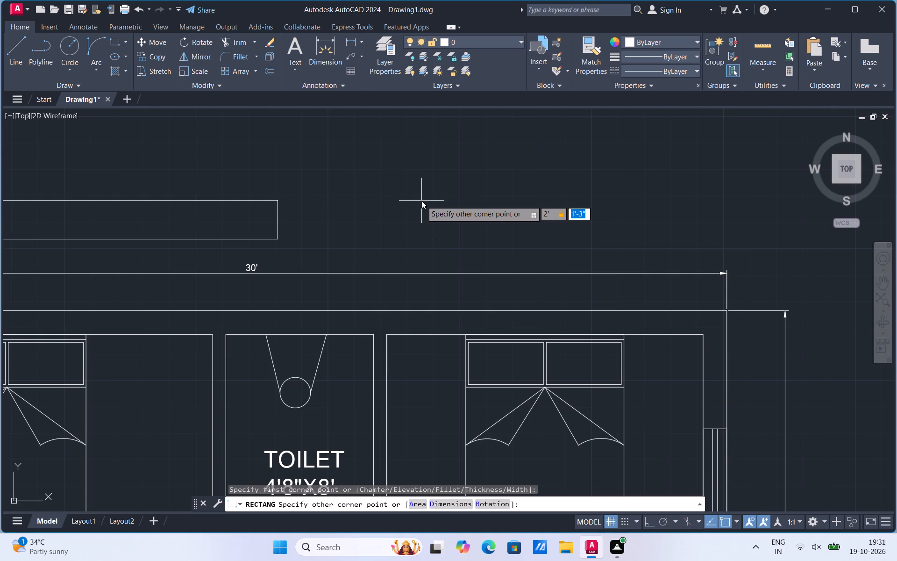
{"action": "key", "text": "Return"}
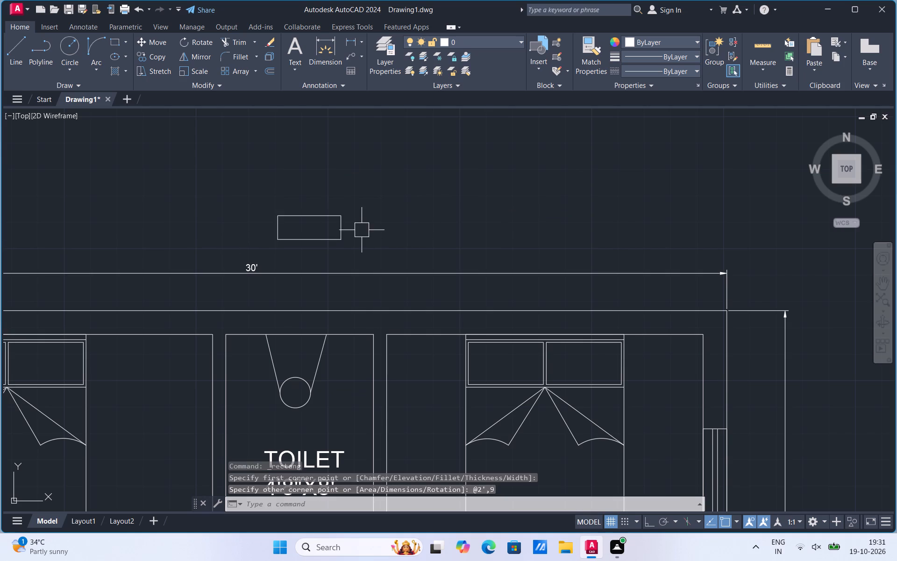
Explode the 2' by 9" tank rectangle above the 30' dimension into separate lines.
{"action": "scroll", "coordinate": [337, 223], "scroll_direction": "up", "scroll_amount": 2}
{"action": "left_click", "coordinate": [315, 207]}
{"action": "type", "text": "ex"}
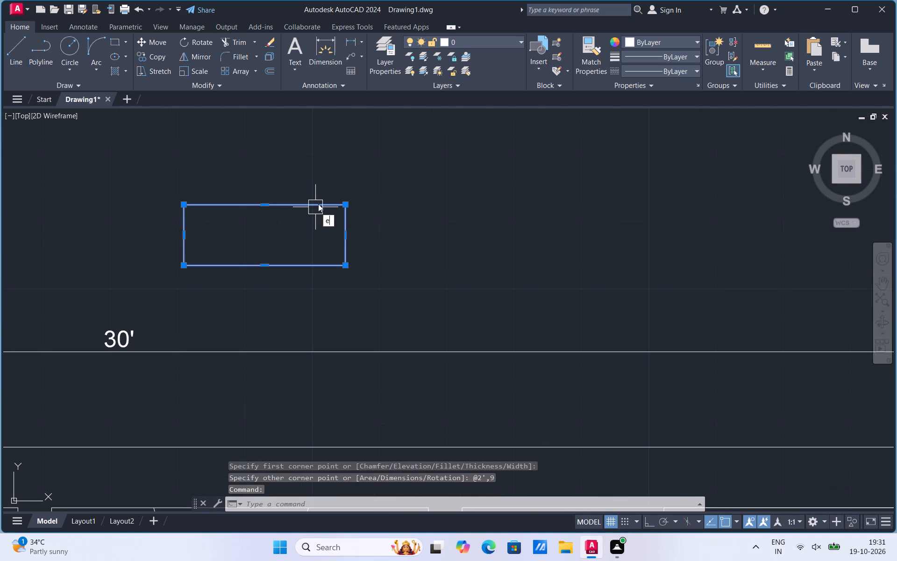
{"action": "left_click", "coordinate": [359, 243]}
Copy the tank rectangle's top edge straight down to the middle of its height.
{"action": "left_click", "coordinate": [268, 205]}
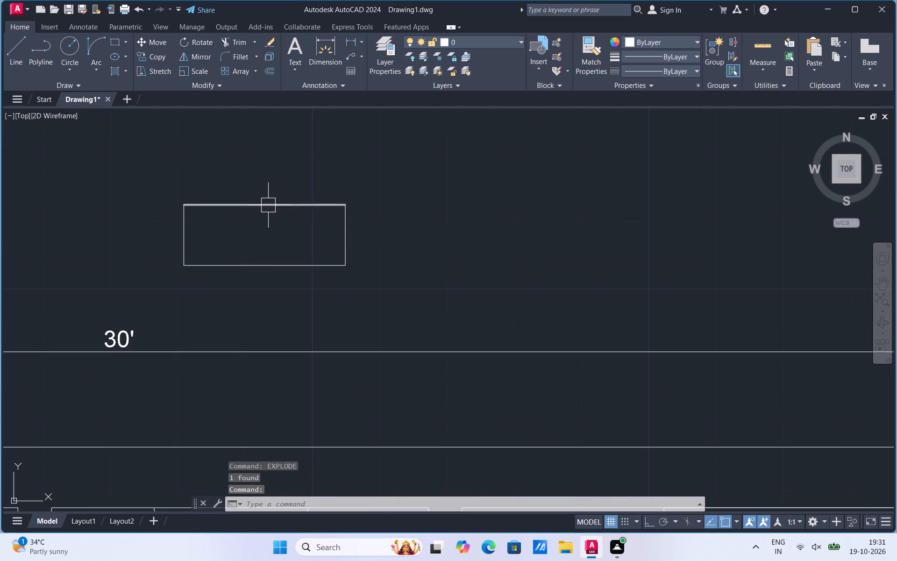
{"action": "right_click", "coordinate": [268, 205]}
{"action": "left_click", "coordinate": [310, 298]}
{"action": "left_click", "coordinate": [346, 207]}
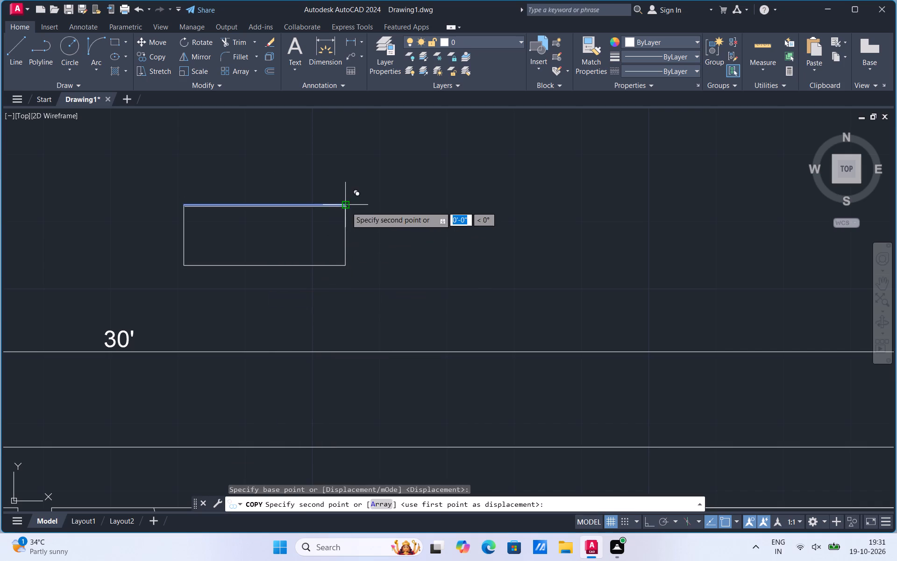
{"action": "left_click", "coordinate": [343, 234]}
{"action": "key", "text": "Escape"}
Copy the tank's middle line twice, once slightly above it and once about 2" below it.
{"action": "scroll", "coordinate": [319, 235], "scroll_direction": "up", "scroll_amount": 1}
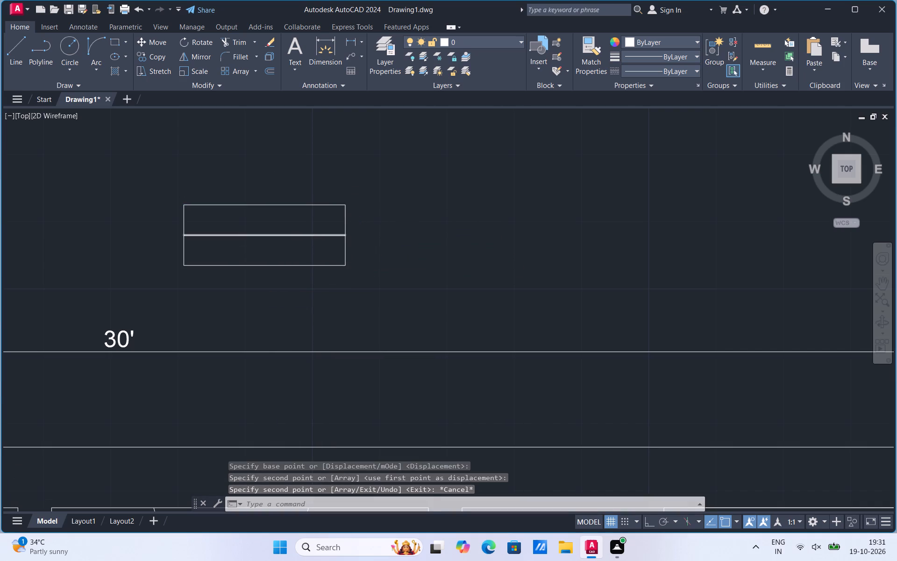
{"action": "left_click", "coordinate": [319, 235]}
{"action": "right_click", "coordinate": [319, 235]}
{"action": "left_click", "coordinate": [355, 327]}
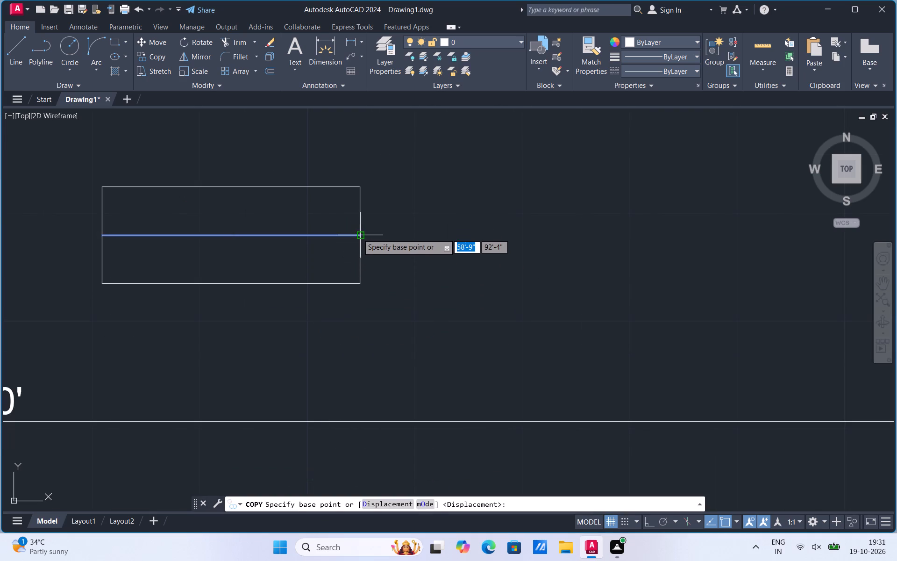
{"action": "left_click", "coordinate": [358, 234]}
{"action": "left_click", "coordinate": [358, 223]}
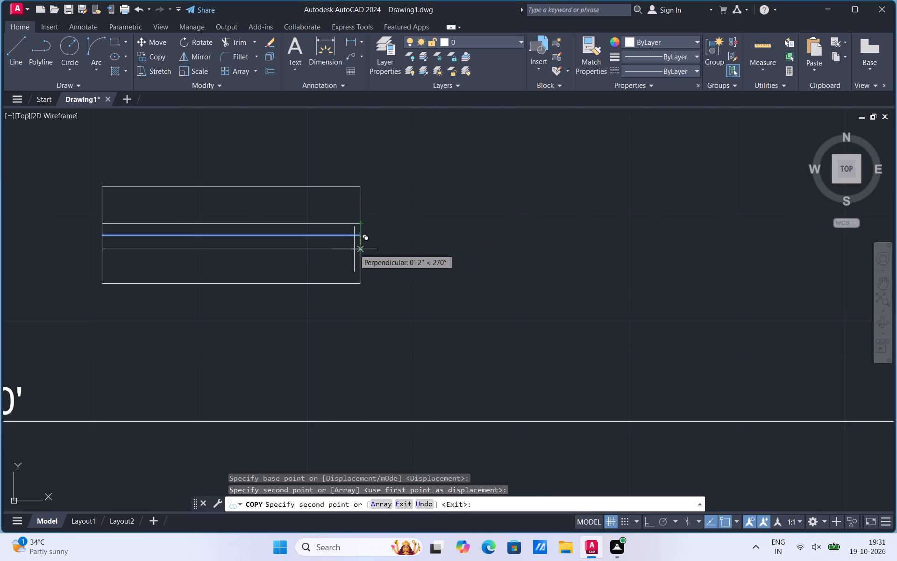
{"action": "left_click", "coordinate": [356, 250]}
Trim away the original middle line of the tank, leaving the two copied lines.
{"action": "left_click", "coordinate": [239, 42]}
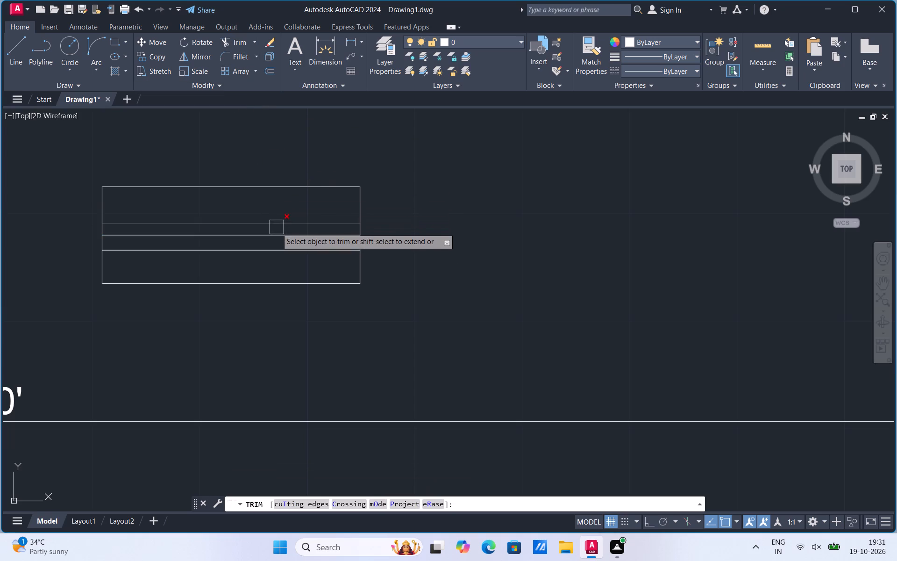
{"action": "left_click", "coordinate": [277, 232]}
{"action": "scroll", "coordinate": [399, 234], "scroll_direction": "down", "scroll_amount": 1}
{"action": "key", "text": "Escape"}
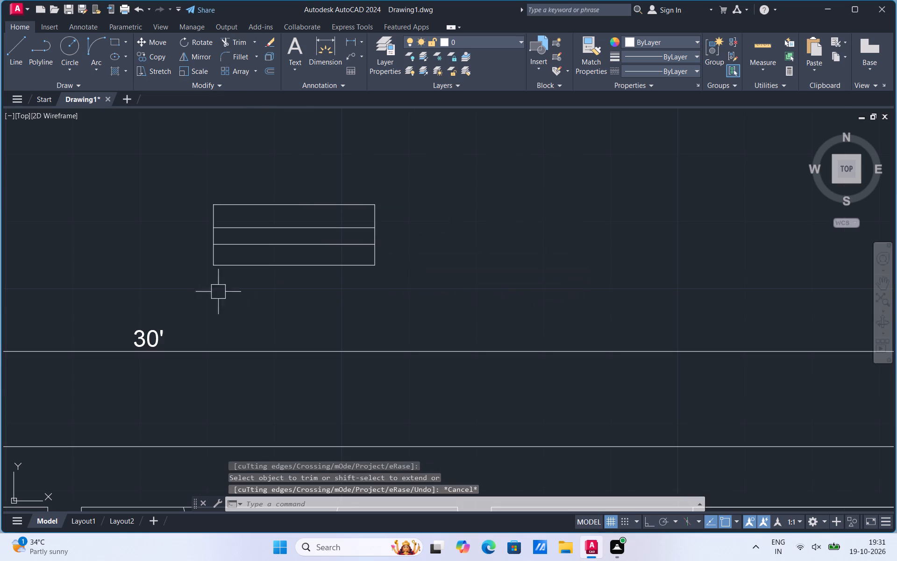
Group the tank's outline and its two inner lines into one object.
{"action": "left_click_drag", "start_coordinate": [184, 288], "coordinate": [194, 282]}
{"action": "left_click", "coordinate": [444, 179]}
{"action": "right_click", "coordinate": [413, 210]}
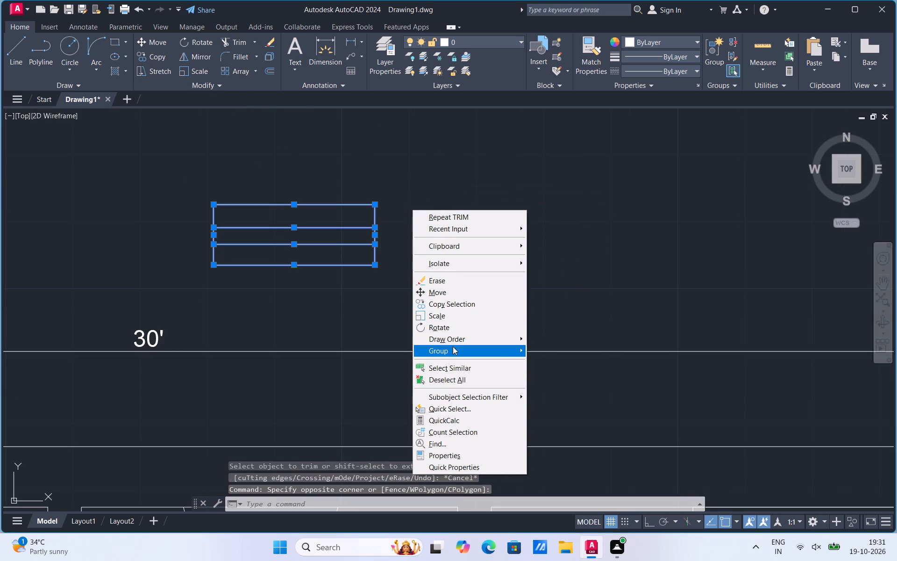
{"action": "left_click", "coordinate": [452, 350]}
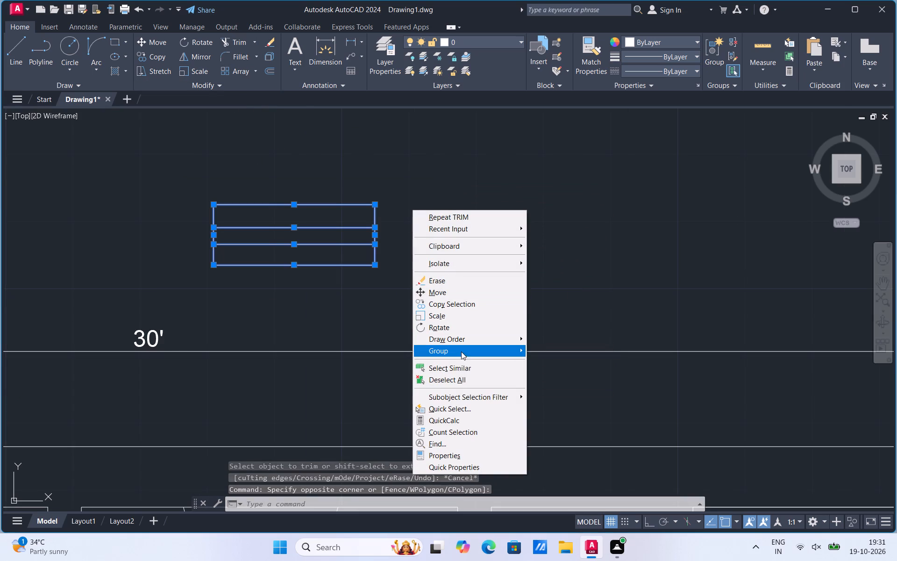
{"action": "left_click", "coordinate": [461, 351]}
{"action": "left_click", "coordinate": [544, 352]}
Move the tank group by its bottom edge midpoint onto the toilet's top wall, directly above the flared lines.
{"action": "left_click", "coordinate": [360, 251]}
{"action": "right_click", "coordinate": [360, 251]}
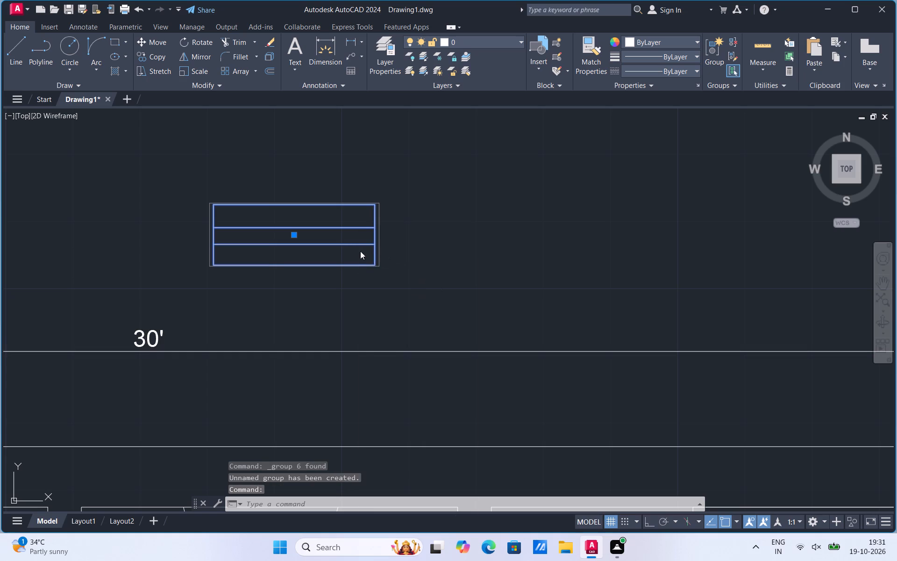
{"action": "left_click", "coordinate": [395, 336]}
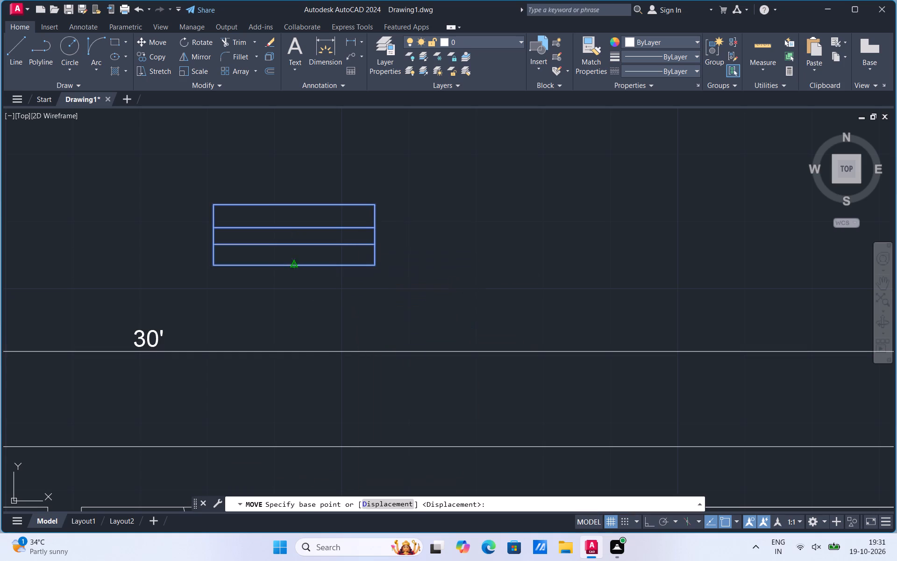
{"action": "left_click", "coordinate": [294, 265]}
{"action": "scroll", "coordinate": [321, 236], "scroll_direction": "down", "scroll_amount": 3}
{"action": "left_click", "coordinate": [307, 302]}
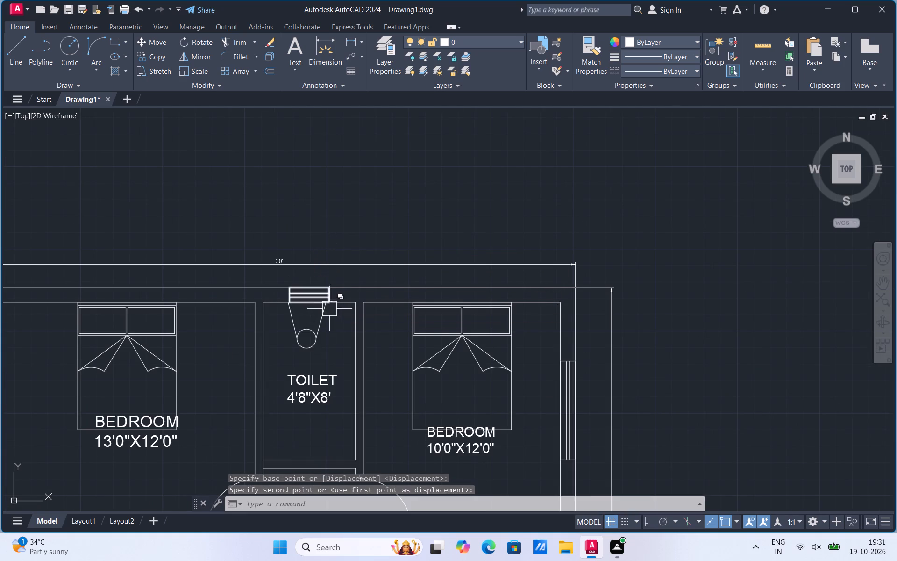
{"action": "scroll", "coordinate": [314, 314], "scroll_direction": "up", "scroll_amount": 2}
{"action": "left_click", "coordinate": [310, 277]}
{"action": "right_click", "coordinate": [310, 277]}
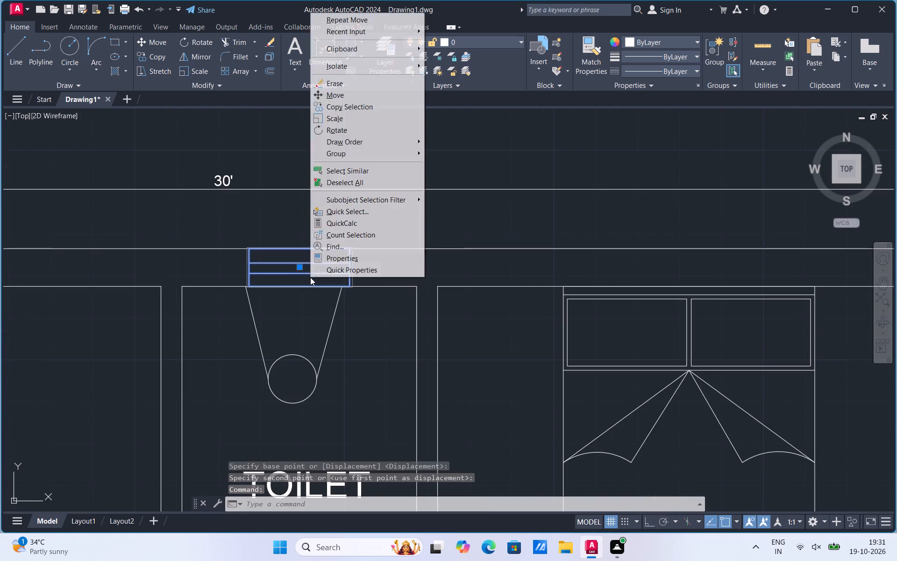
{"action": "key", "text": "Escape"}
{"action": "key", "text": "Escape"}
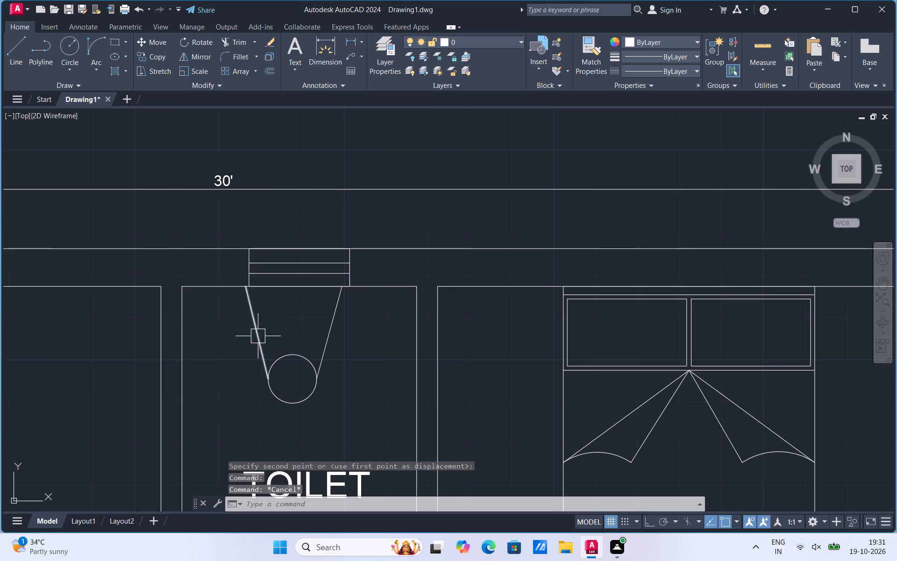
Move the circle and both flared lines slightly to the right so their upper ends fit under the tank.
{"action": "left_click", "coordinate": [257, 336]}
{"action": "left_click", "coordinate": [324, 329]}
{"action": "left_click", "coordinate": [300, 356]}
{"action": "right_click", "coordinate": [300, 356]}
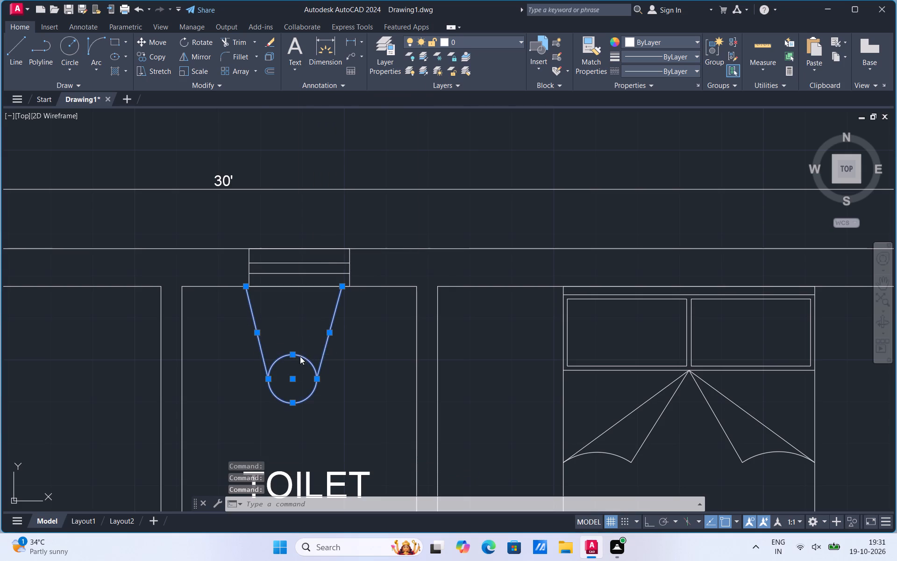
{"action": "left_click", "coordinate": [334, 175]}
{"action": "scroll", "coordinate": [348, 268], "scroll_direction": "up", "scroll_amount": 2}
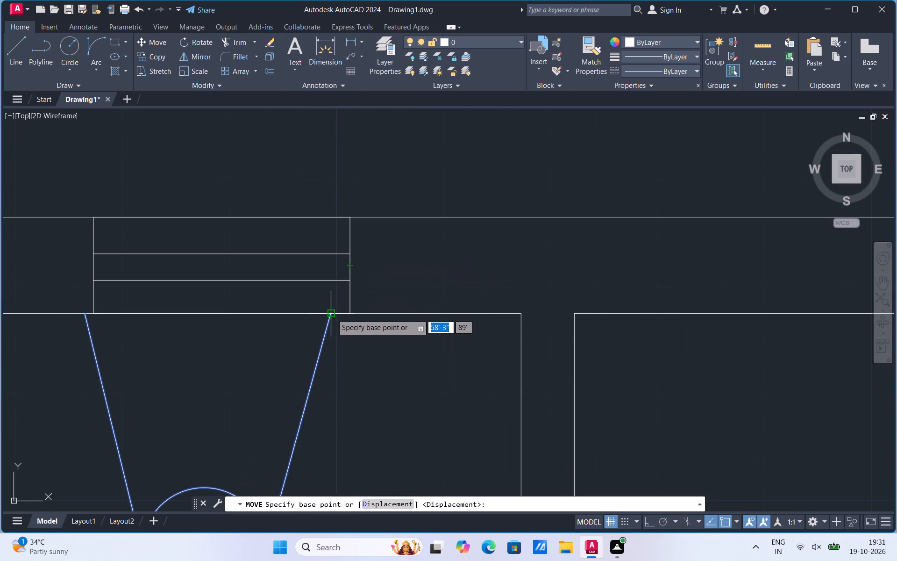
{"action": "left_click", "coordinate": [330, 315]}
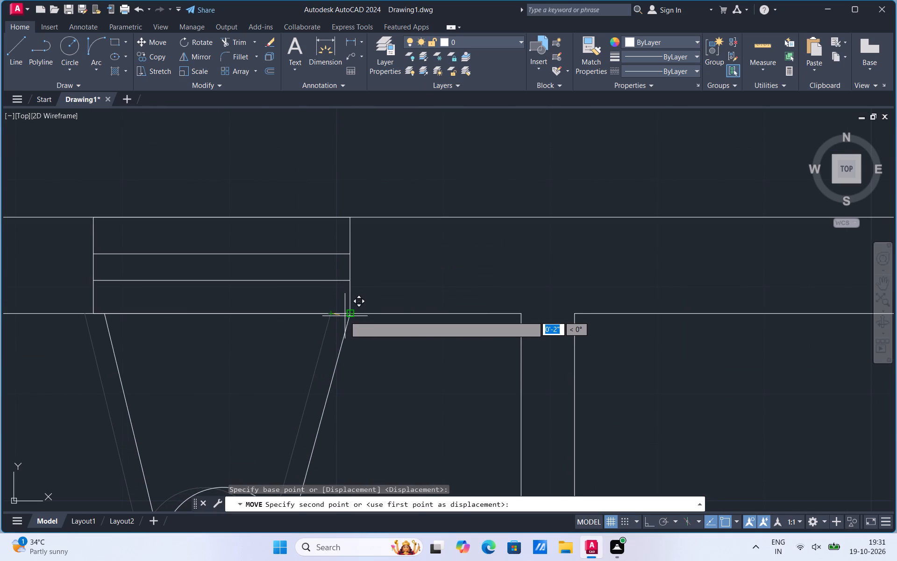
{"action": "left_click", "coordinate": [342, 312]}
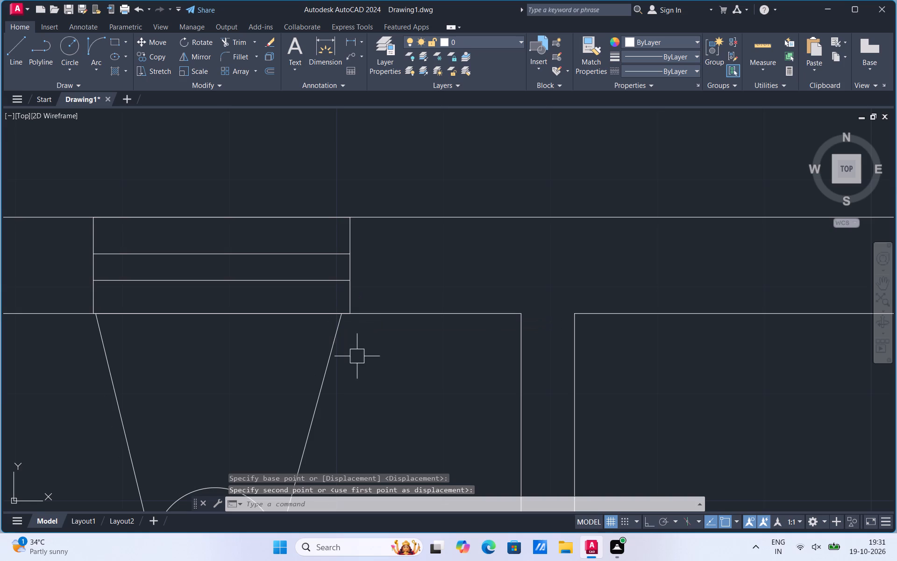
Draw a nearly horizontal line between the two flared lines, about a third of the way down from the tank.
{"action": "scroll", "coordinate": [323, 160], "scroll_direction": "down", "scroll_amount": 2}
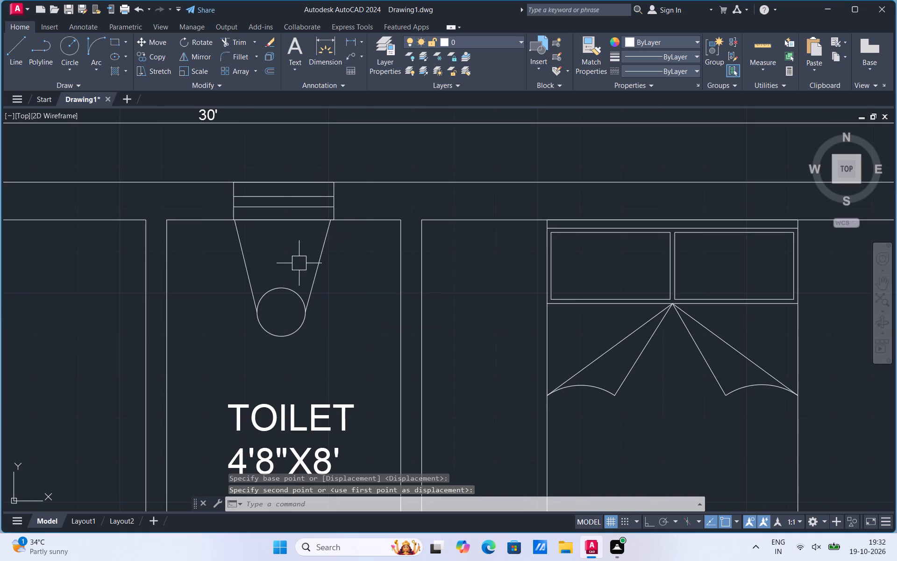
{"action": "scroll", "coordinate": [299, 263], "scroll_direction": "up", "scroll_amount": 1}
{"action": "scroll", "coordinate": [243, 191], "scroll_direction": "up", "scroll_amount": 1}
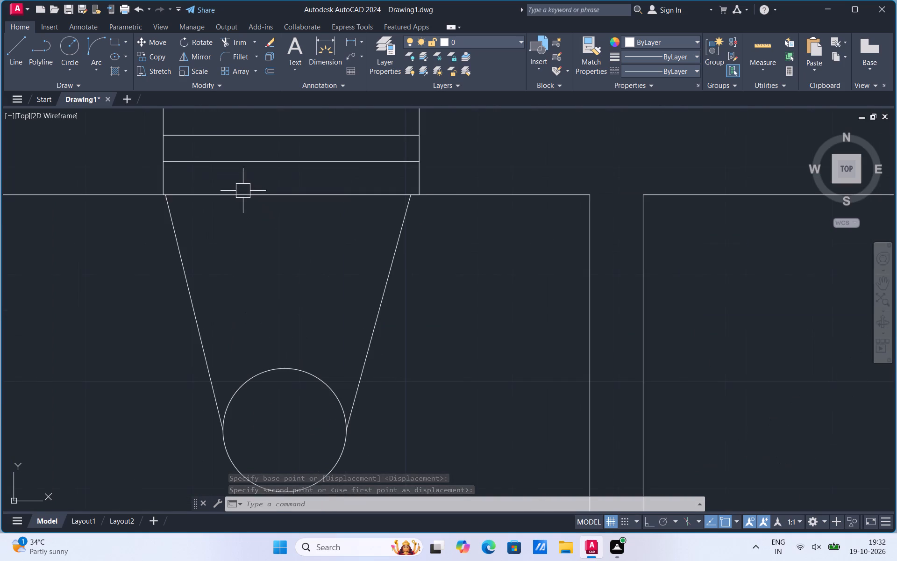
{"action": "left_click", "coordinate": [11, 58]}
{"action": "left_click", "coordinate": [187, 273]}
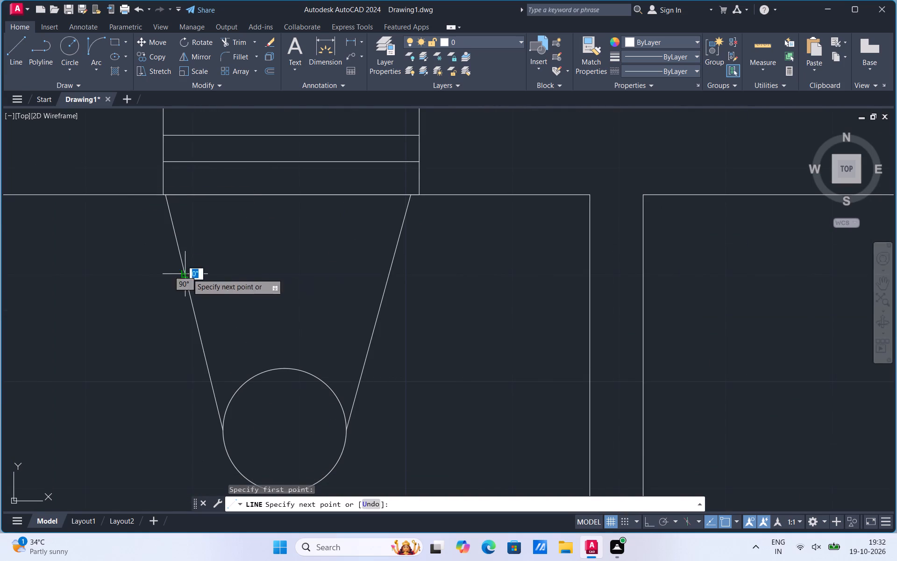
{"action": "left_click", "coordinate": [390, 277]}
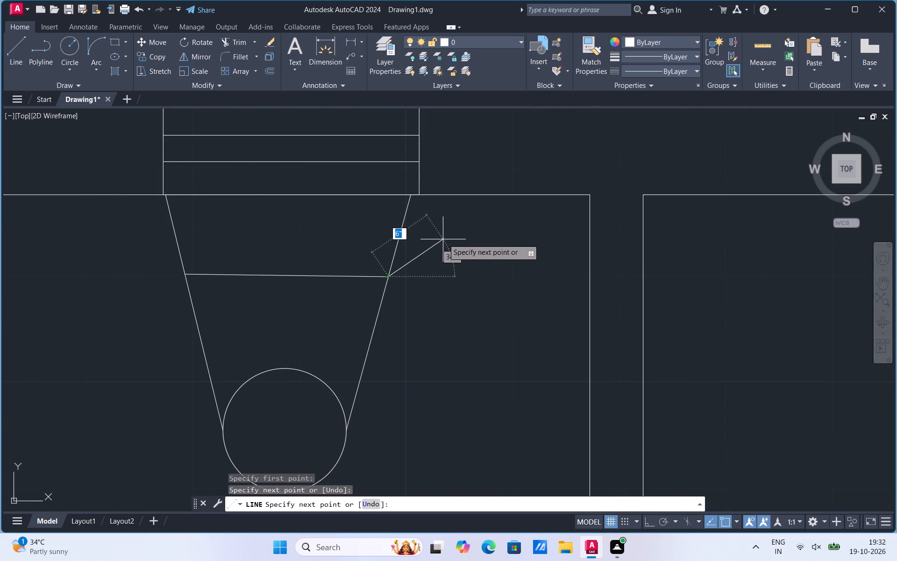
{"action": "key", "text": "Escape"}
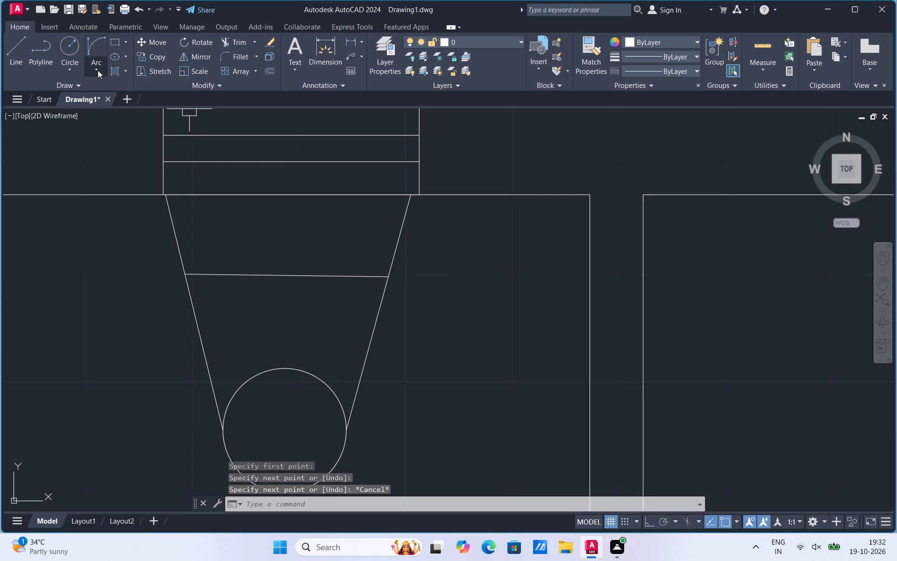
Draw a start-end-direction arc between the ends of the cross line, bulging up towards the tank.
{"action": "left_click", "coordinate": [96, 70]}
{"action": "left_click", "coordinate": [117, 211]}
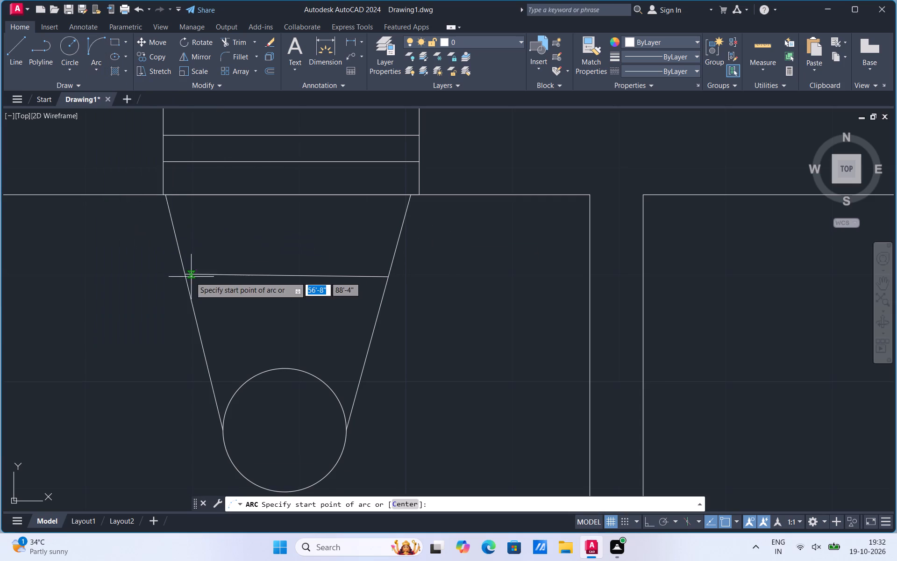
{"action": "left_click", "coordinate": [189, 275]}
{"action": "left_click_drag", "start_coordinate": [390, 280], "coordinate": [388, 273]}
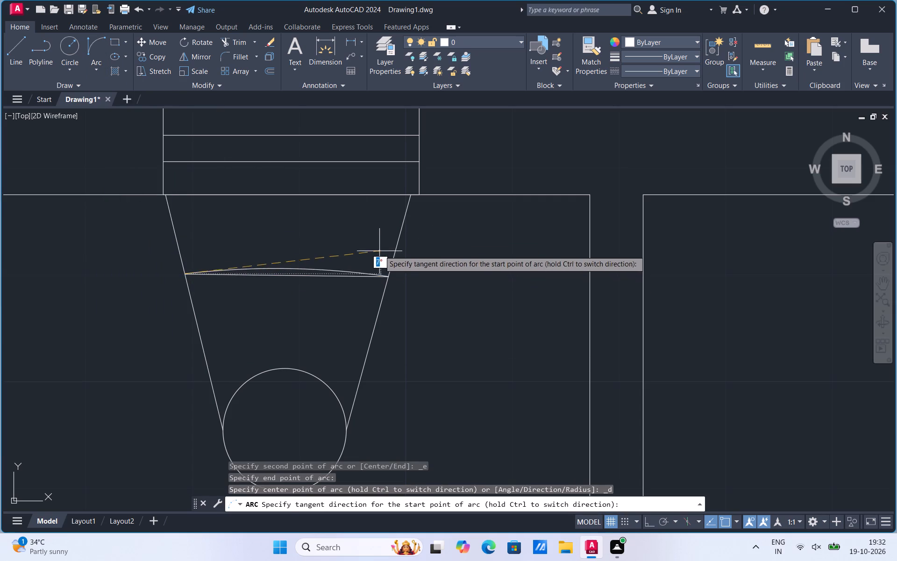
{"action": "left_click", "coordinate": [331, 177]}
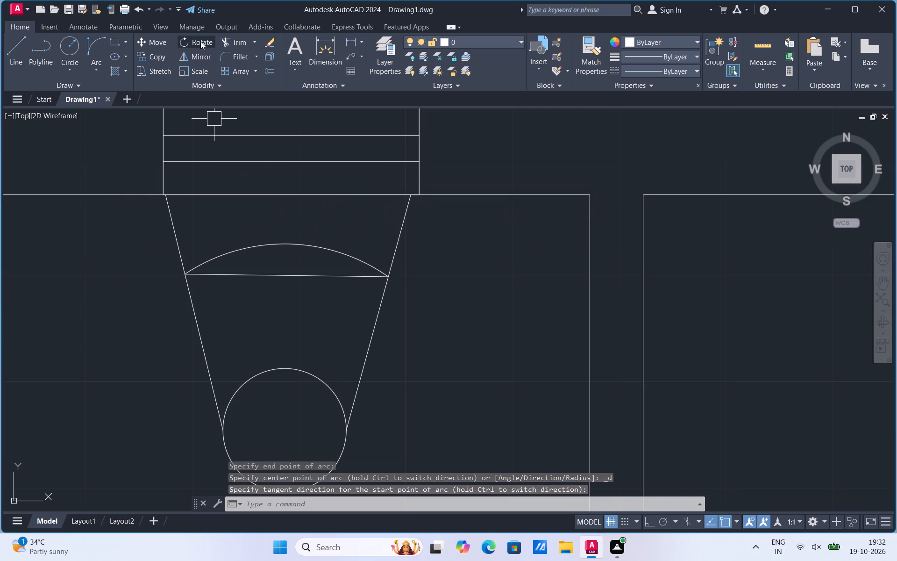
Trim away the straight cross line below the arc, keeping the arc between the flared lines.
{"action": "left_click", "coordinate": [232, 44]}
{"action": "left_click", "coordinate": [297, 266]}
{"action": "left_click_drag", "start_coordinate": [295, 279], "coordinate": [295, 287]}
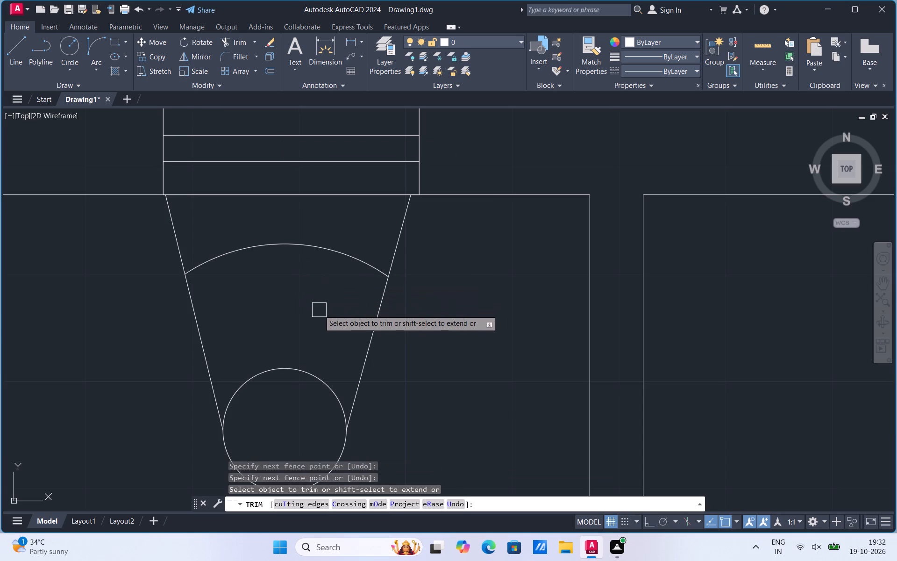
{"action": "scroll", "coordinate": [321, 297], "scroll_direction": "down", "scroll_amount": 1}
{"action": "key", "text": "Escape"}
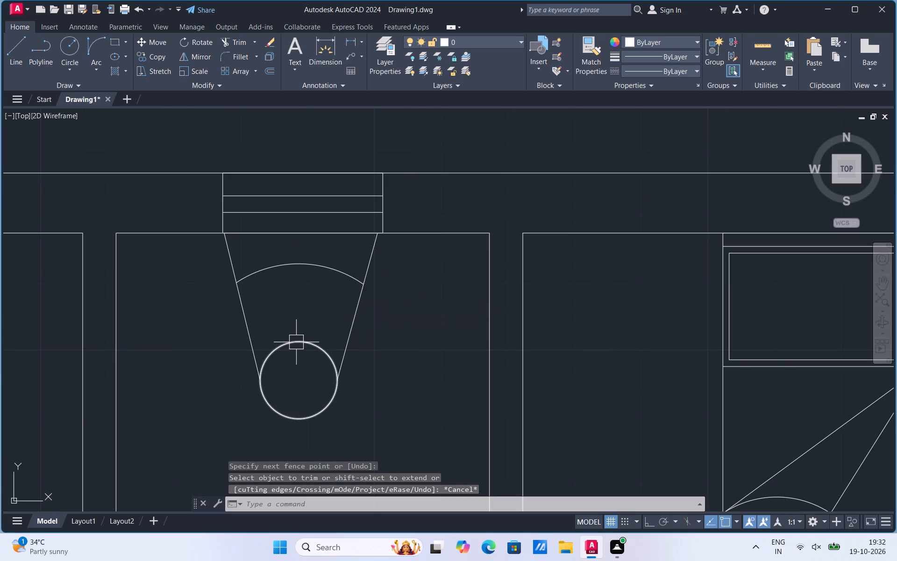
{"action": "left_click", "coordinate": [296, 342]}
{"action": "key", "text": "Escape"}
Draw a small centre-radius circle in the toilet room's upper right corner, close to the top and right walls.
{"action": "scroll", "coordinate": [385, 346], "scroll_direction": "down", "scroll_amount": 2}
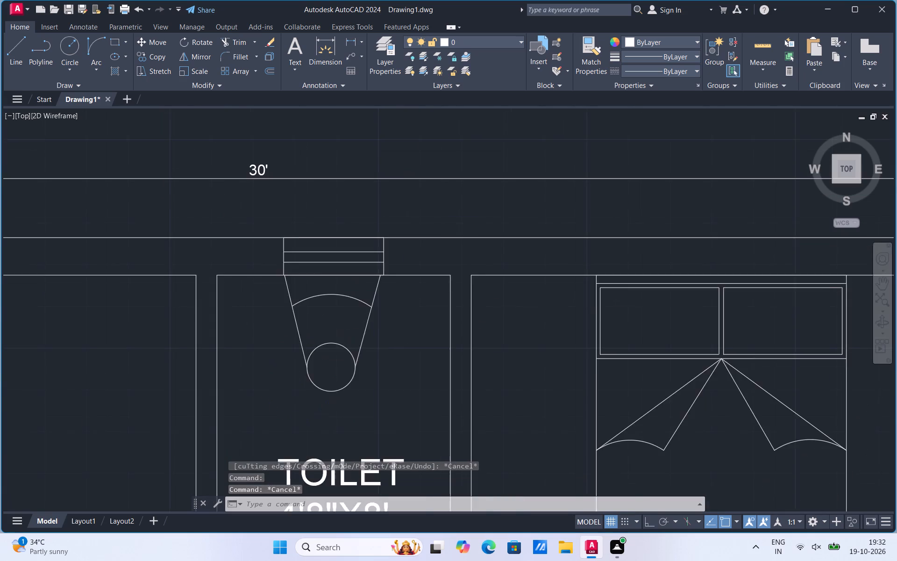
{"action": "scroll", "coordinate": [404, 316], "scroll_direction": "up", "scroll_amount": 1}
{"action": "left_click", "coordinate": [65, 71]}
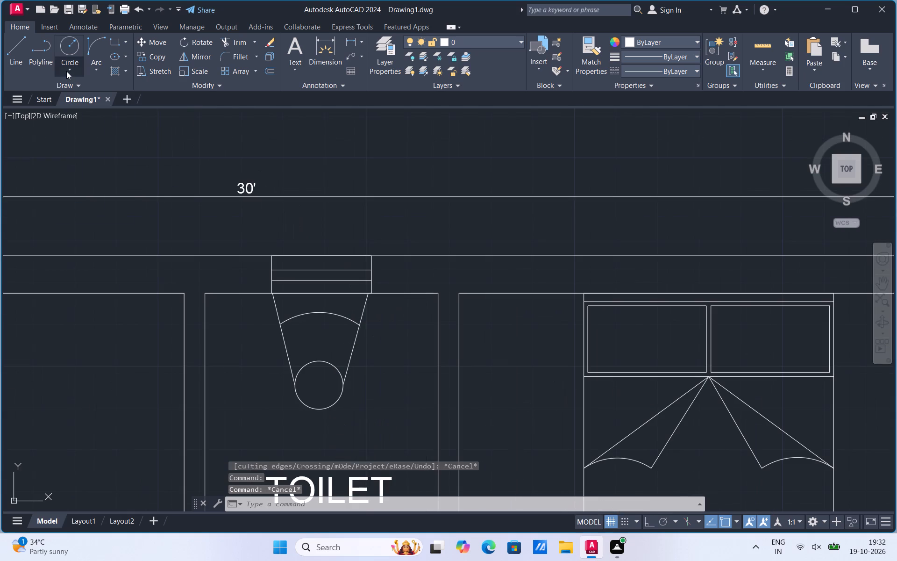
{"action": "left_click", "coordinate": [85, 88]}
{"action": "scroll", "coordinate": [420, 303], "scroll_direction": "up", "scroll_amount": 2}
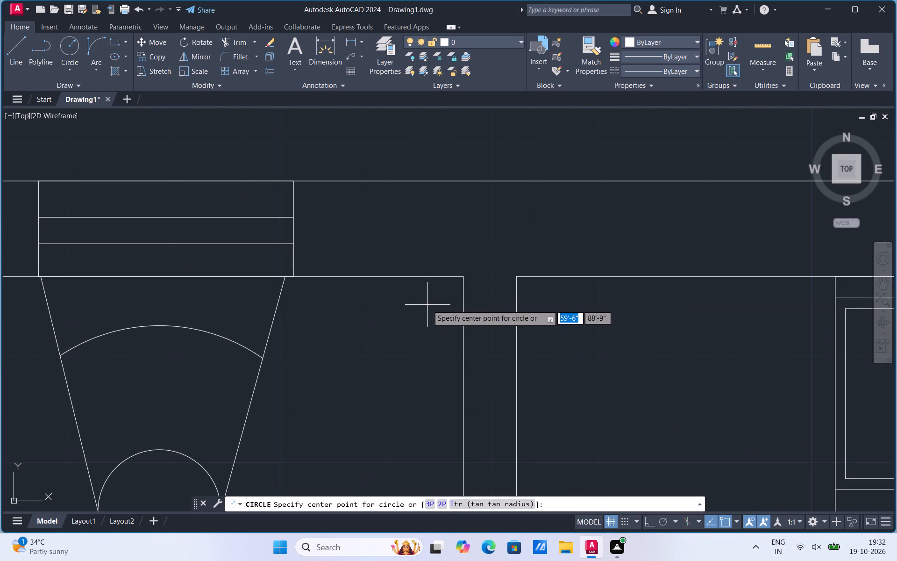
{"action": "left_click", "coordinate": [428, 305]}
{"action": "left_click", "coordinate": [440, 288]}
{"action": "scroll", "coordinate": [431, 262], "scroll_direction": "down", "scroll_amount": 2}
{"action": "scroll", "coordinate": [441, 300], "scroll_direction": "up", "scroll_amount": 1}
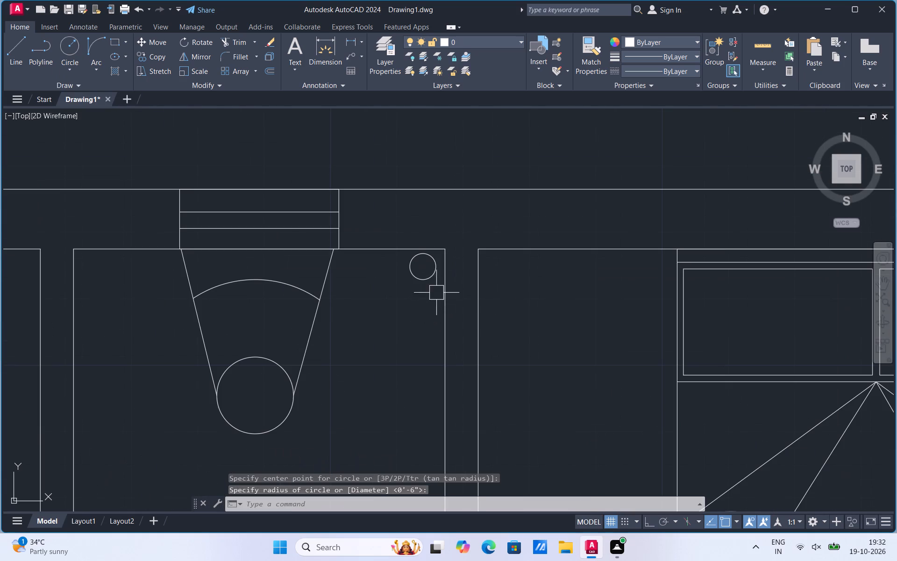
{"action": "left_click", "coordinate": [434, 281]}
{"action": "key", "text": "Escape"}
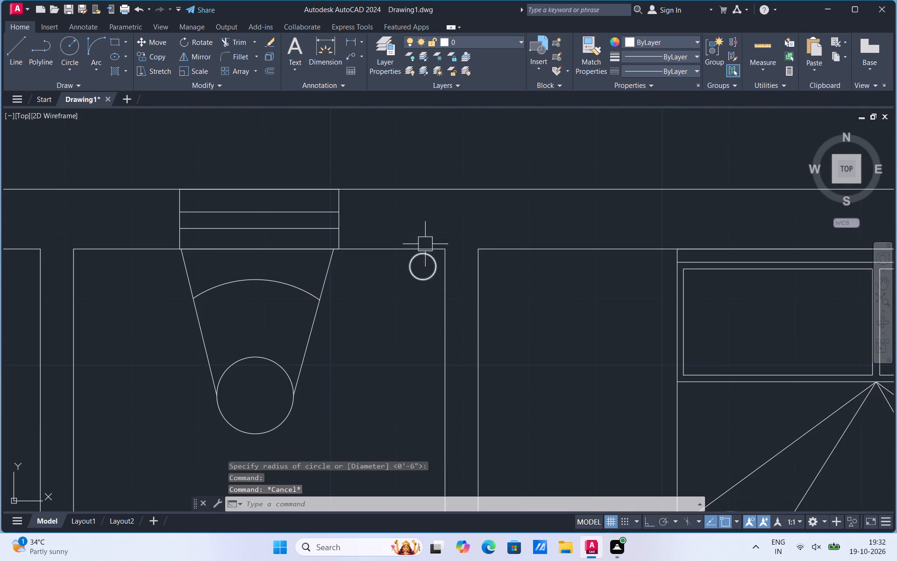
{"action": "scroll", "coordinate": [422, 237], "scroll_direction": "down", "scroll_amount": 2}
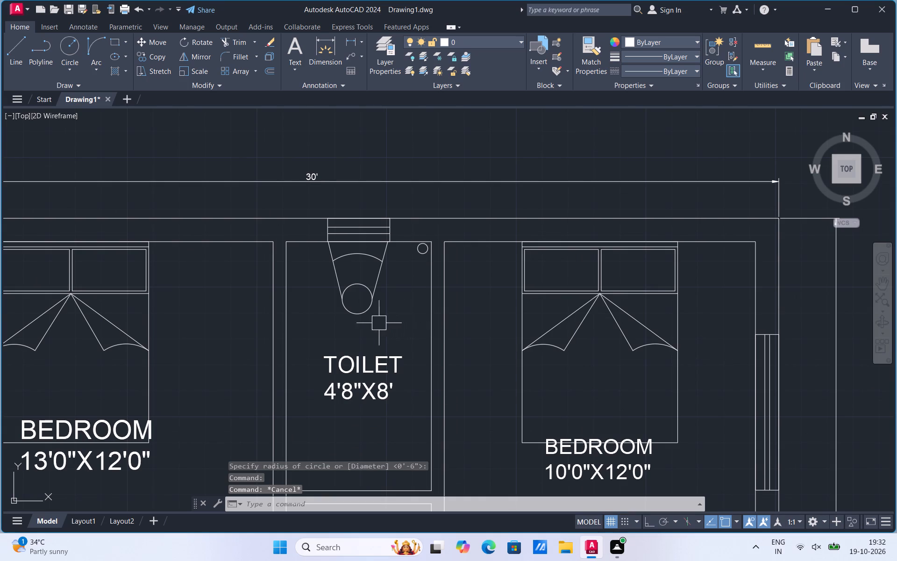
Erase the spare bed symbol standing outside the floor plan, beside the 13'0"X12'0" bedroom.
{"action": "scroll", "coordinate": [341, 261], "scroll_direction": "down", "scroll_amount": 5}
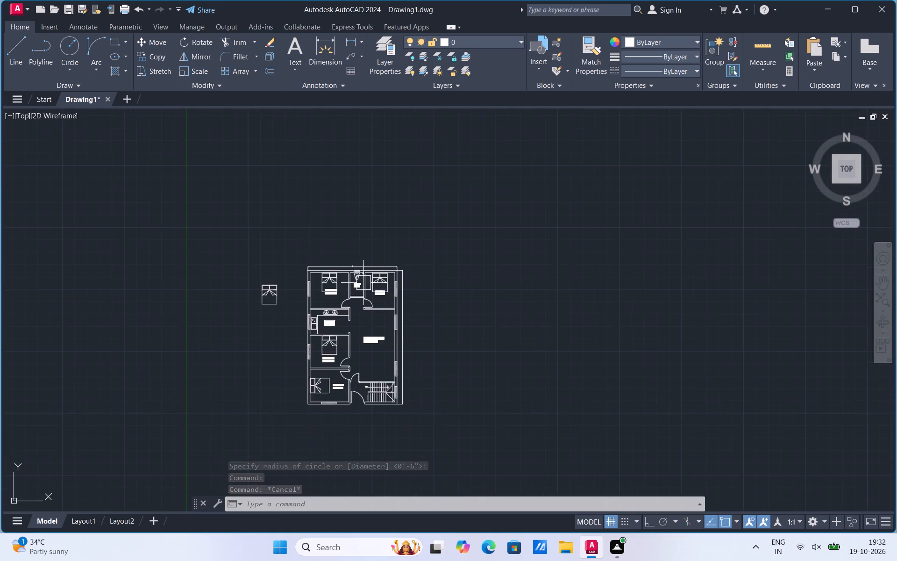
{"action": "scroll", "coordinate": [379, 384], "scroll_direction": "up", "scroll_amount": 2}
{"action": "scroll", "coordinate": [381, 489], "scroll_direction": "up", "scroll_amount": 1}
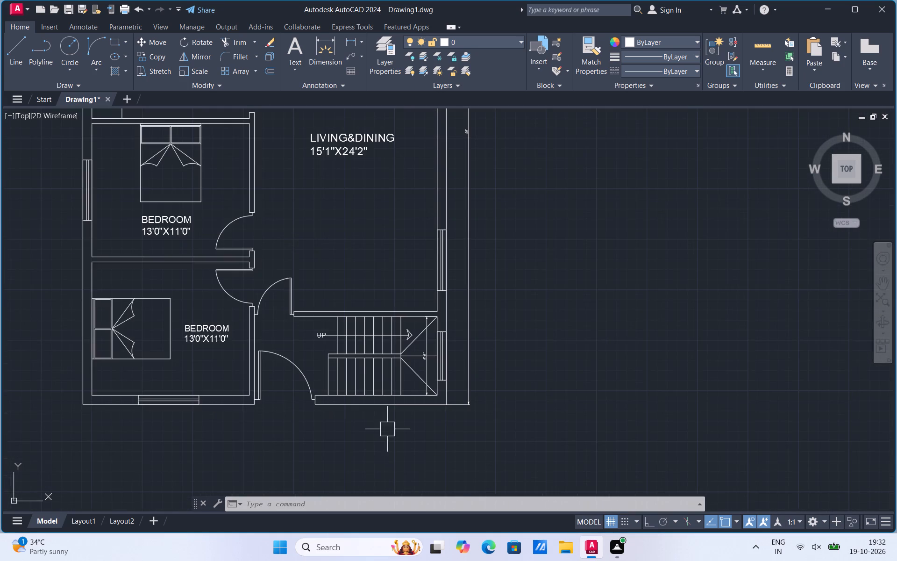
{"action": "scroll", "coordinate": [388, 415], "scroll_direction": "down", "scroll_amount": 3}
{"action": "scroll", "coordinate": [415, 403], "scroll_direction": "up", "scroll_amount": 2}
{"action": "scroll", "coordinate": [365, 393], "scroll_direction": "down", "scroll_amount": 2}
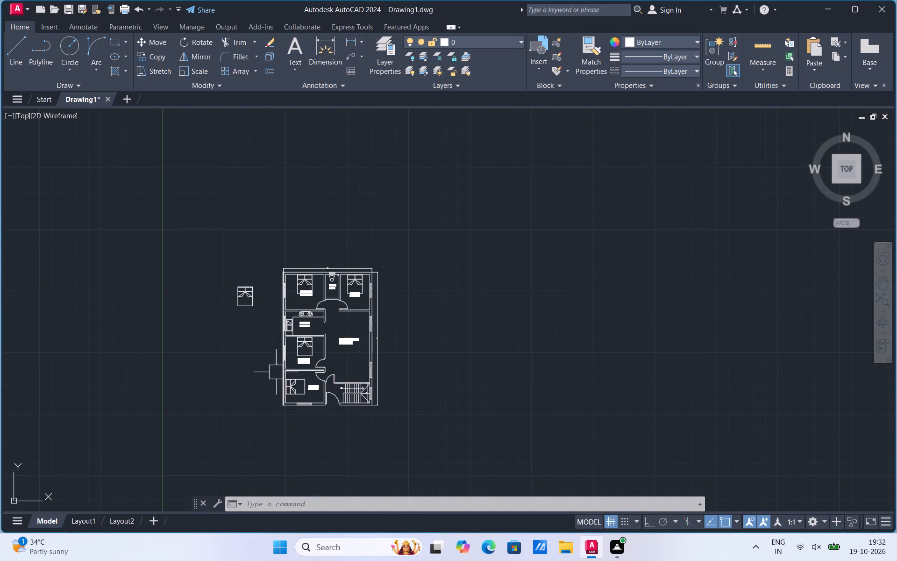
{"action": "left_click_drag", "start_coordinate": [230, 345], "coordinate": [231, 341]}
{"action": "left_click", "coordinate": [250, 254]}
{"action": "key", "text": "Delete"}
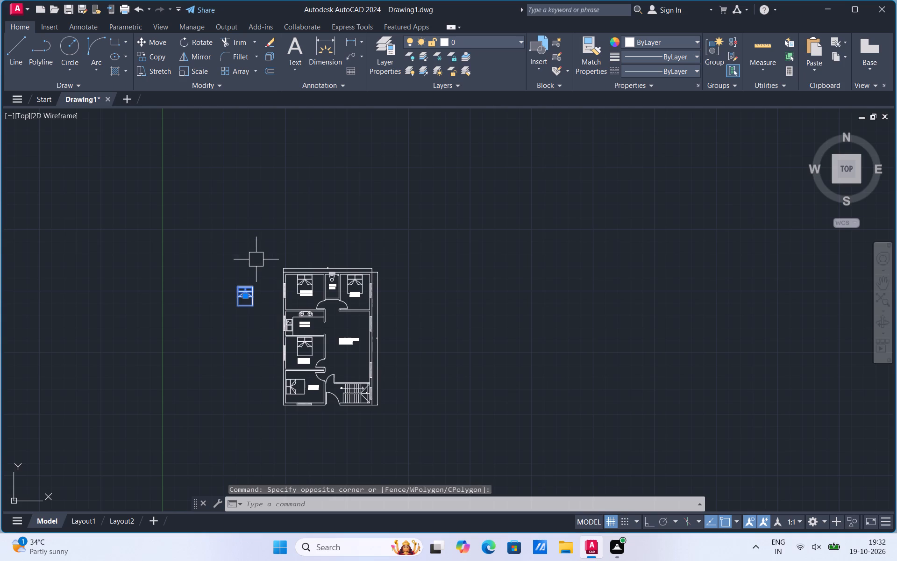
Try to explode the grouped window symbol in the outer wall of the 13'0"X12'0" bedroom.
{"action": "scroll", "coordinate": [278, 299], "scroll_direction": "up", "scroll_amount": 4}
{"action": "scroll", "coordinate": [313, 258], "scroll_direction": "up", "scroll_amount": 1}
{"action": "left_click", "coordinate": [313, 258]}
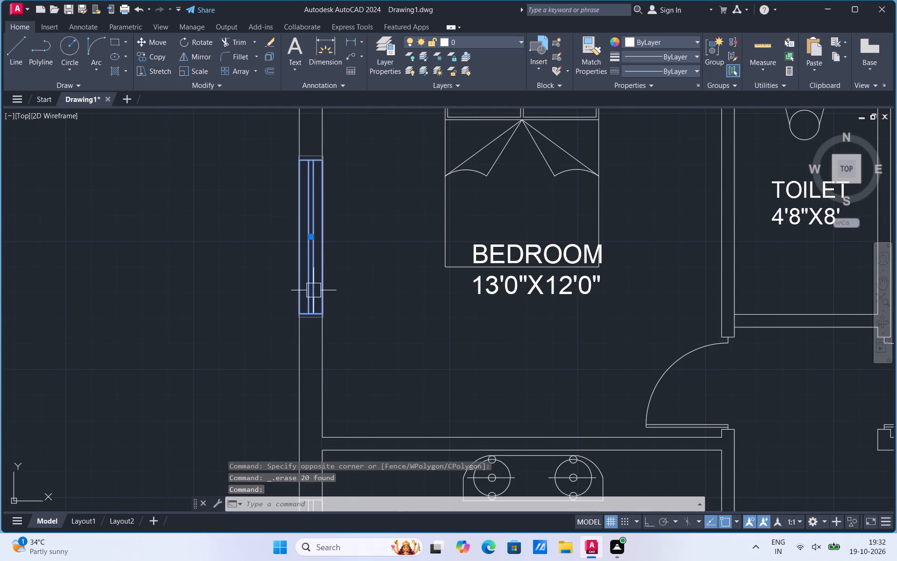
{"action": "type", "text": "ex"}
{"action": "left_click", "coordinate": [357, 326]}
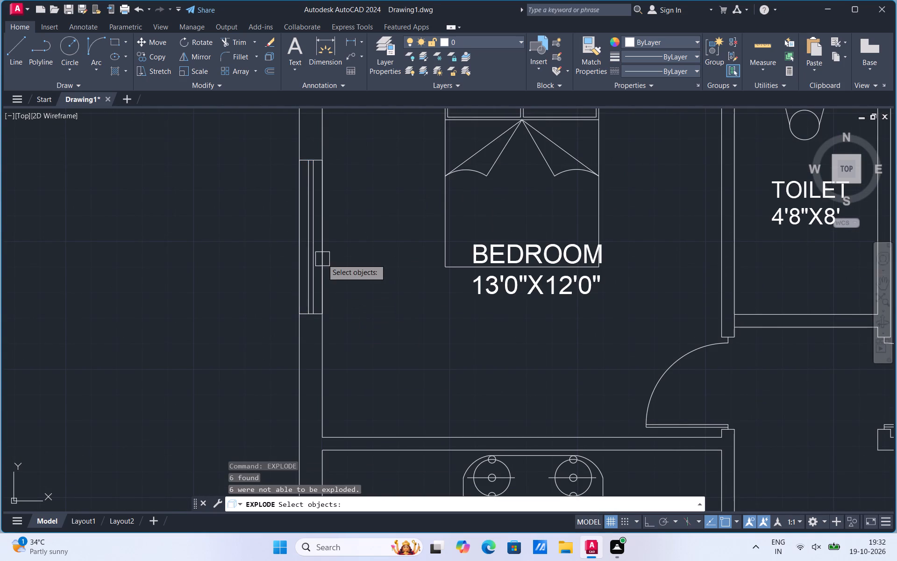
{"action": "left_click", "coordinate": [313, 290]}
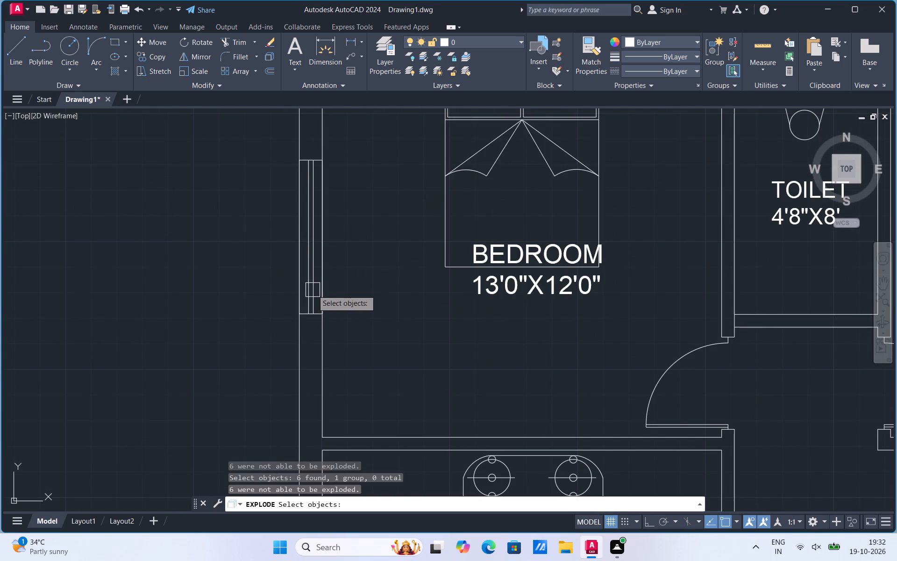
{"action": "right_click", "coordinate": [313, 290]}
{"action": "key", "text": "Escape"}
Ungroup the window symbols of the 13'0"X12'0" bedroom, the 10'0"X12'0" bedroom and the toilet.
{"action": "left_click", "coordinate": [307, 277]}
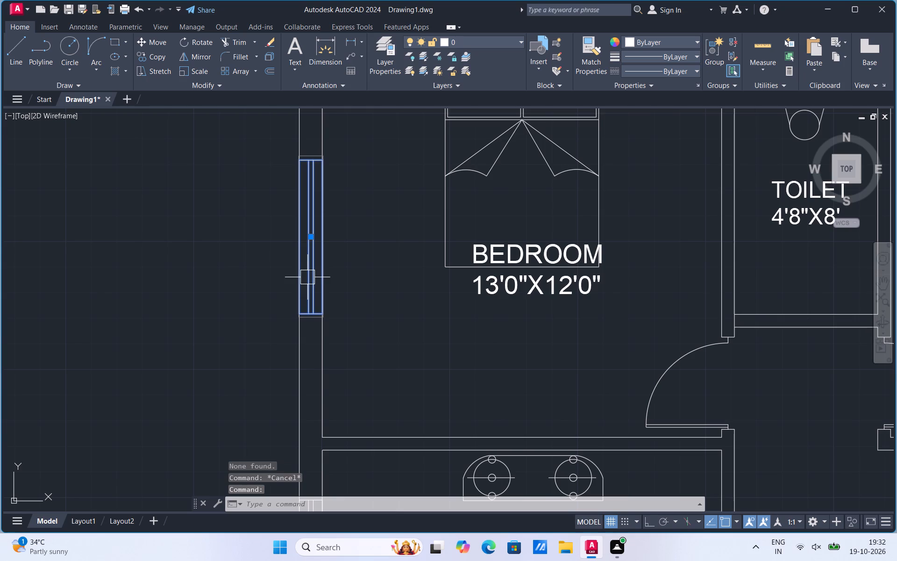
{"action": "right_click", "coordinate": [307, 277]}
{"action": "left_click", "coordinate": [344, 150]}
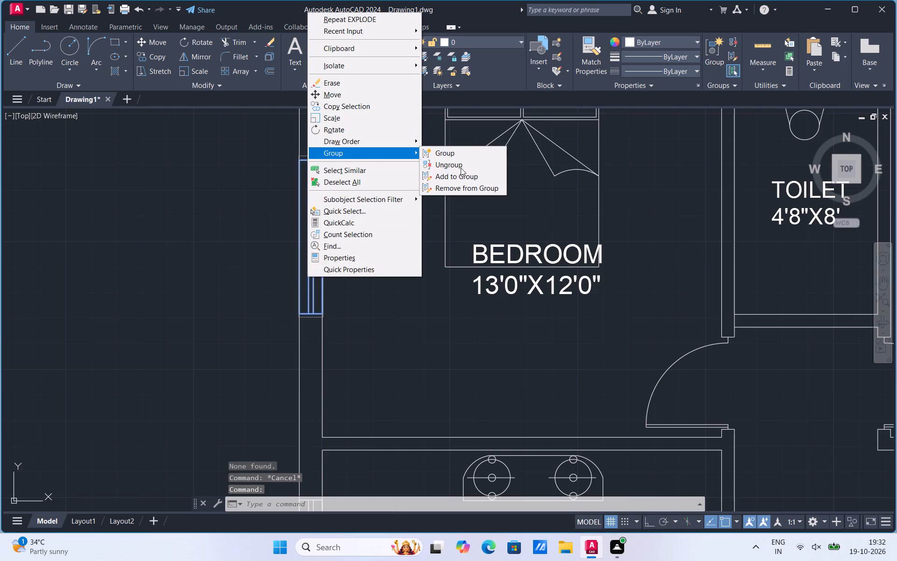
{"action": "left_click", "coordinate": [461, 165]}
{"action": "scroll", "coordinate": [385, 225], "scroll_direction": "down", "scroll_amount": 4}
{"action": "scroll", "coordinate": [495, 203], "scroll_direction": "up", "scroll_amount": 4}
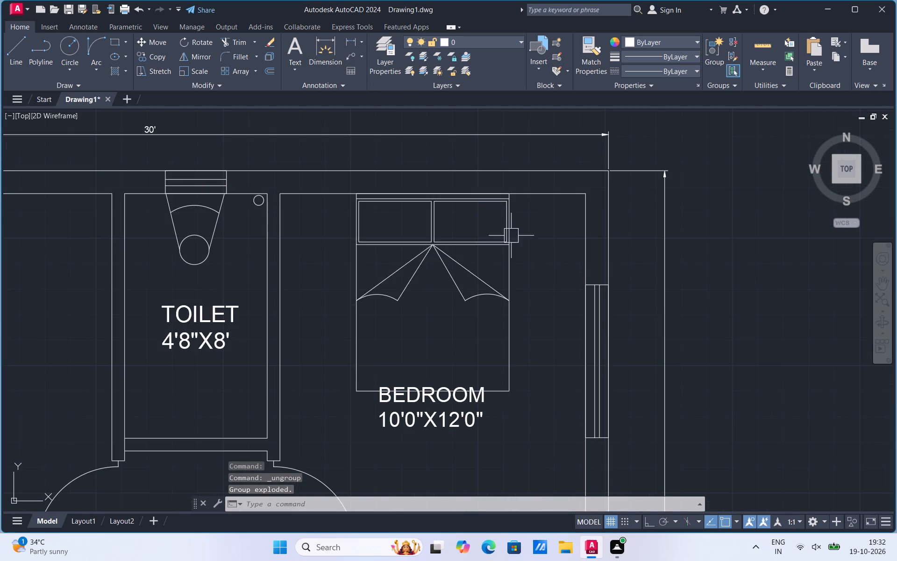
{"action": "left_click", "coordinate": [599, 306]}
{"action": "right_click", "coordinate": [599, 306]}
{"action": "left_click", "coordinate": [622, 178]}
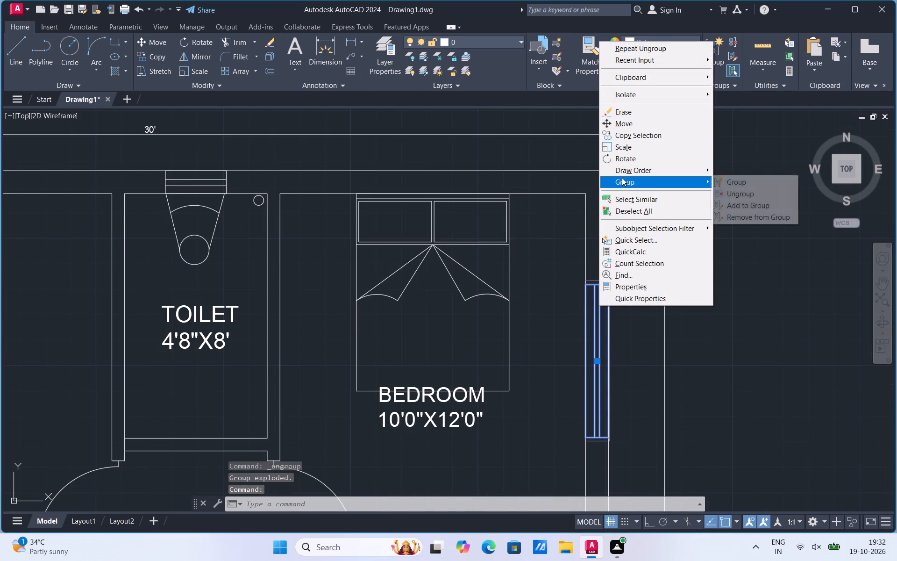
{"action": "left_click", "coordinate": [740, 193]}
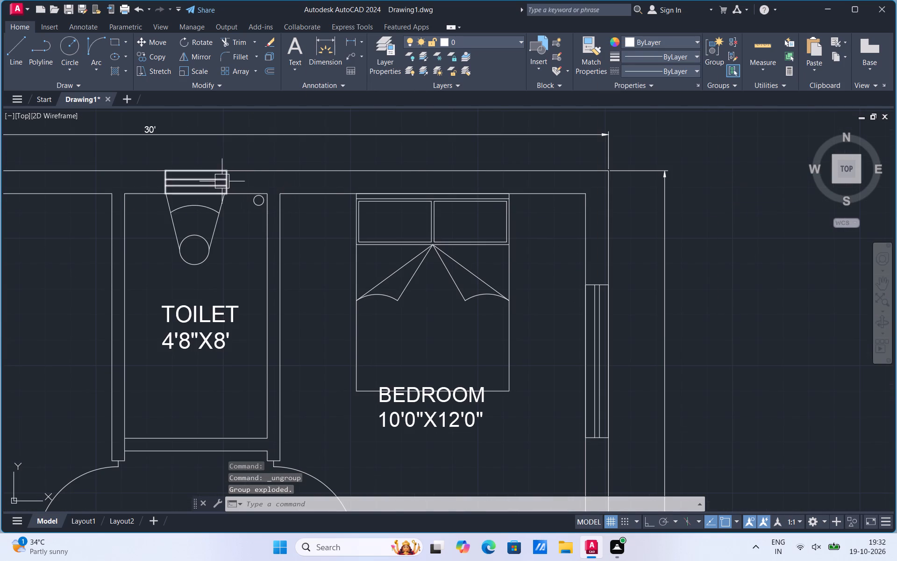
{"action": "left_click", "coordinate": [221, 181]}
{"action": "right_click", "coordinate": [221, 181]}
{"action": "left_click", "coordinate": [257, 322]}
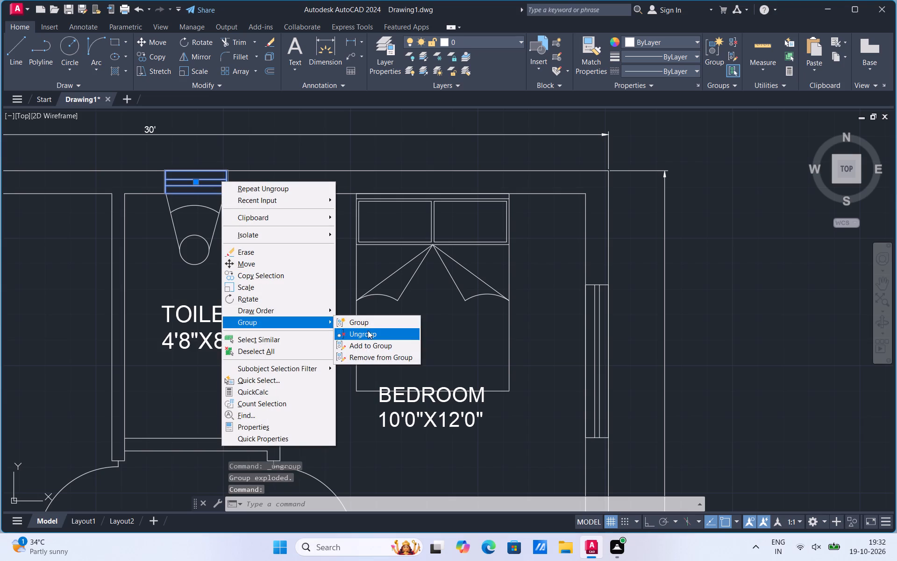
{"action": "left_click", "coordinate": [369, 332]}
Ungroup the windows of the middle 13'0"X11'0" bedroom, the lower living and dining wall, and the staircase.
{"action": "scroll", "coordinate": [375, 213], "scroll_direction": "down", "scroll_amount": 5}
{"action": "scroll", "coordinate": [347, 275], "scroll_direction": "up", "scroll_amount": 3}
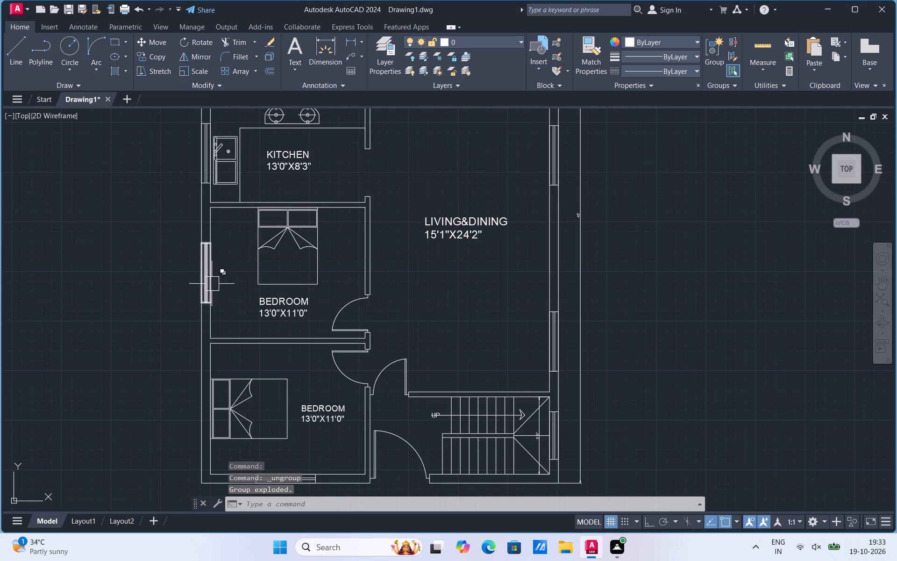
{"action": "left_click", "coordinate": [205, 276]}
{"action": "right_click", "coordinate": [205, 276]}
{"action": "left_click", "coordinate": [233, 156]}
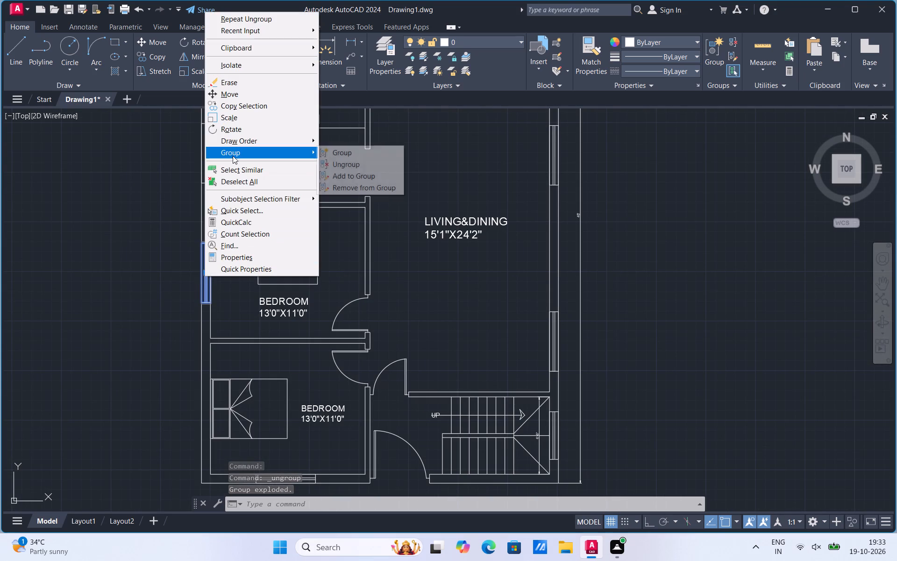
{"action": "left_click", "coordinate": [335, 165]}
{"action": "left_click", "coordinate": [555, 352]}
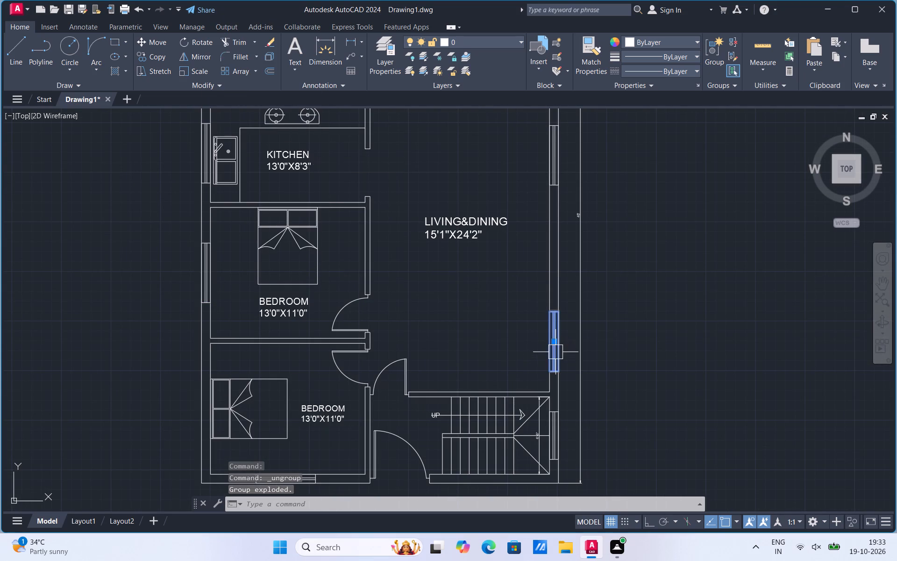
{"action": "right_click", "coordinate": [555, 352]}
{"action": "left_click", "coordinate": [576, 233]}
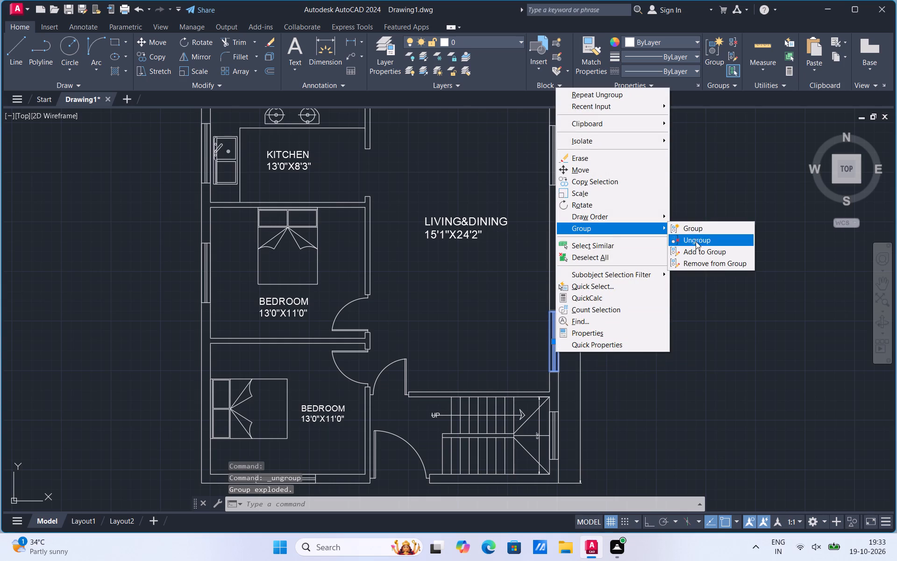
{"action": "left_click", "coordinate": [696, 242]}
{"action": "left_click", "coordinate": [561, 442]}
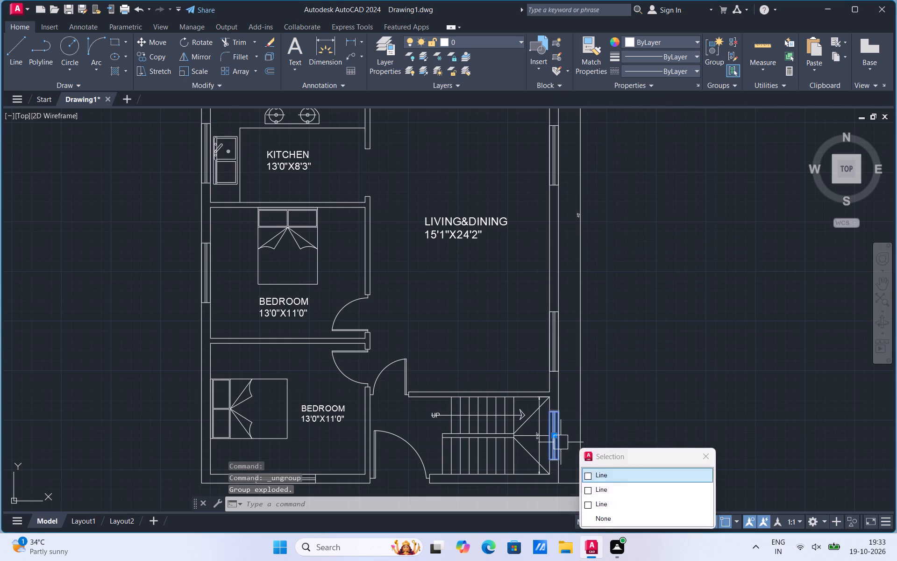
{"action": "right_click", "coordinate": [561, 442]}
{"action": "left_click", "coordinate": [607, 321]}
{"action": "left_click", "coordinate": [683, 332]}
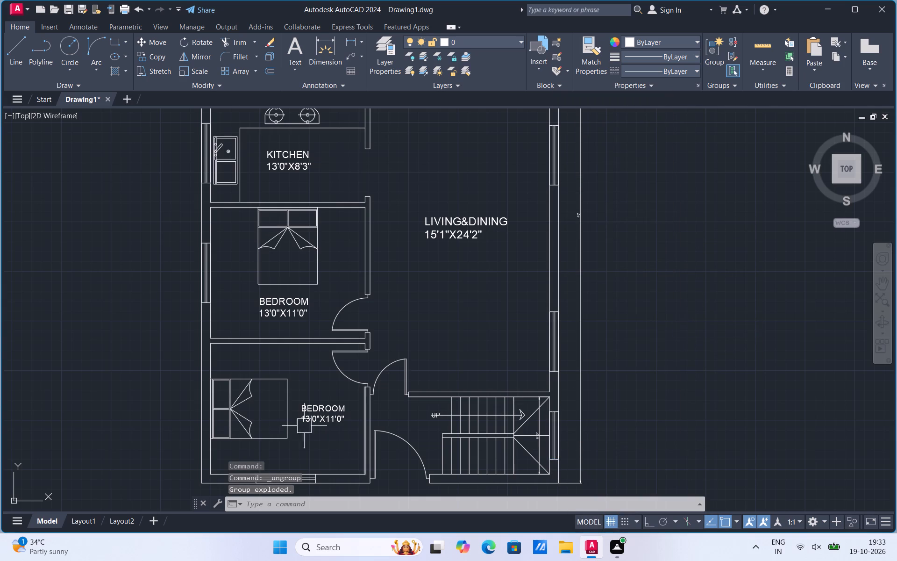
Ungroup the window symbols in the bottom wall of the lowest bedroom and in the kitchen's outer wall.
{"action": "scroll", "coordinate": [342, 403], "scroll_direction": "down", "scroll_amount": 2}
{"action": "scroll", "coordinate": [325, 433], "scroll_direction": "up", "scroll_amount": 3}
{"action": "left_click", "coordinate": [324, 433]}
{"action": "right_click", "coordinate": [324, 433]}
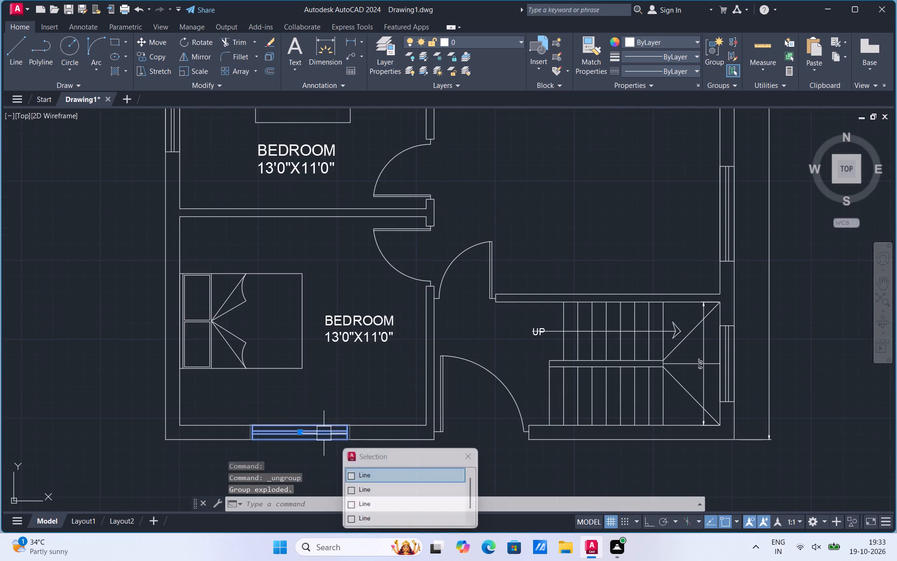
{"action": "left_click", "coordinate": [355, 310]}
{"action": "left_click", "coordinate": [449, 323]}
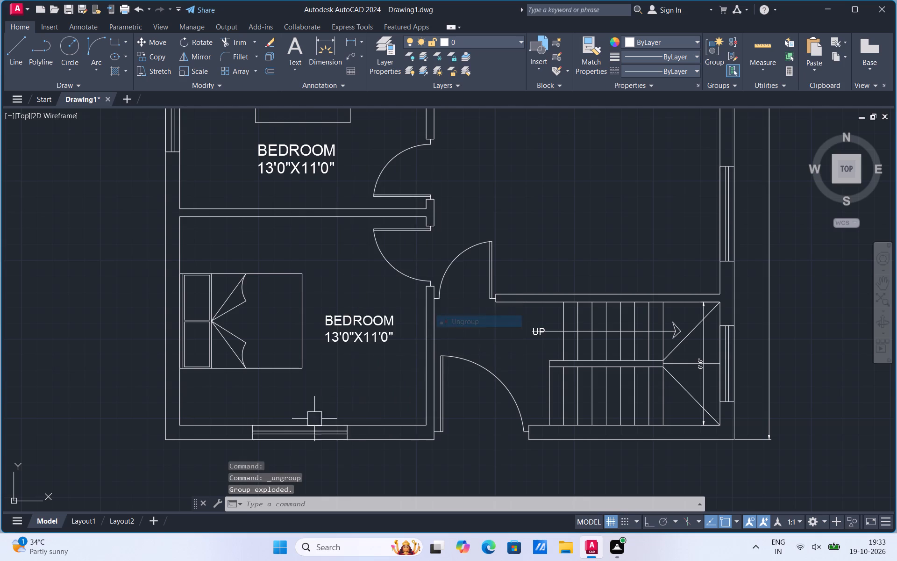
{"action": "scroll", "coordinate": [298, 445], "scroll_direction": "down", "scroll_amount": 3}
{"action": "scroll", "coordinate": [257, 327], "scroll_direction": "up", "scroll_amount": 2}
{"action": "left_click", "coordinate": [274, 310]}
{"action": "right_click", "coordinate": [274, 310]}
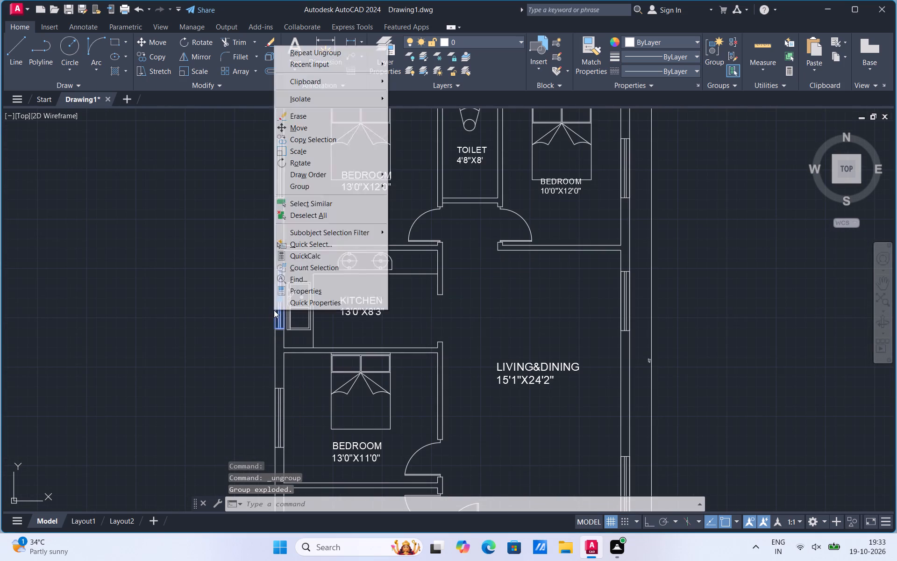
{"action": "left_click", "coordinate": [304, 186]}
{"action": "left_click", "coordinate": [413, 195]}
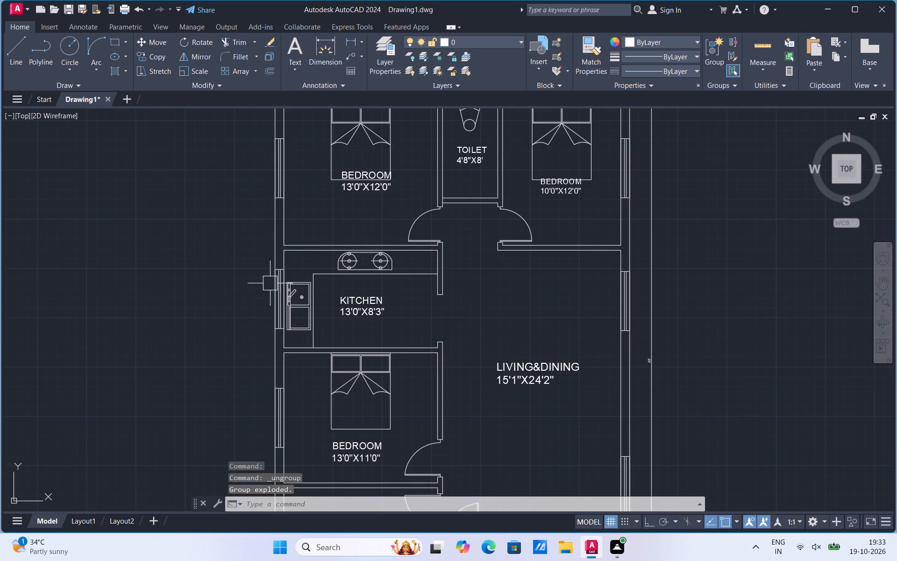
Erase the window's inner and outer edge lines that overlap the wall lines at the 13'0"X12'0" bedroom.
{"action": "scroll", "coordinate": [287, 165], "scroll_direction": "up", "scroll_amount": 2}
{"action": "left_click", "coordinate": [279, 173]}
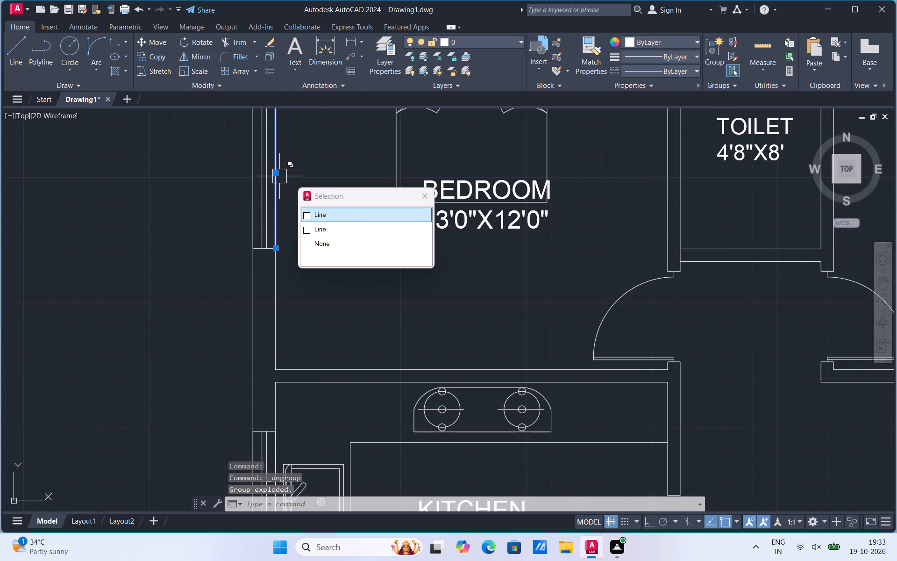
{"action": "key", "text": "Delete"}
{"action": "left_click", "coordinate": [253, 185]}
{"action": "key", "text": "Delete"}
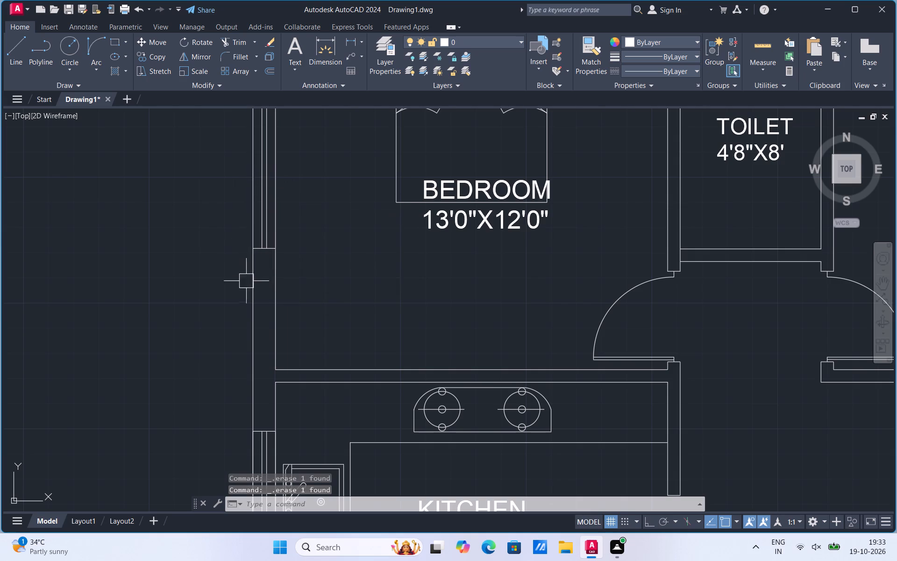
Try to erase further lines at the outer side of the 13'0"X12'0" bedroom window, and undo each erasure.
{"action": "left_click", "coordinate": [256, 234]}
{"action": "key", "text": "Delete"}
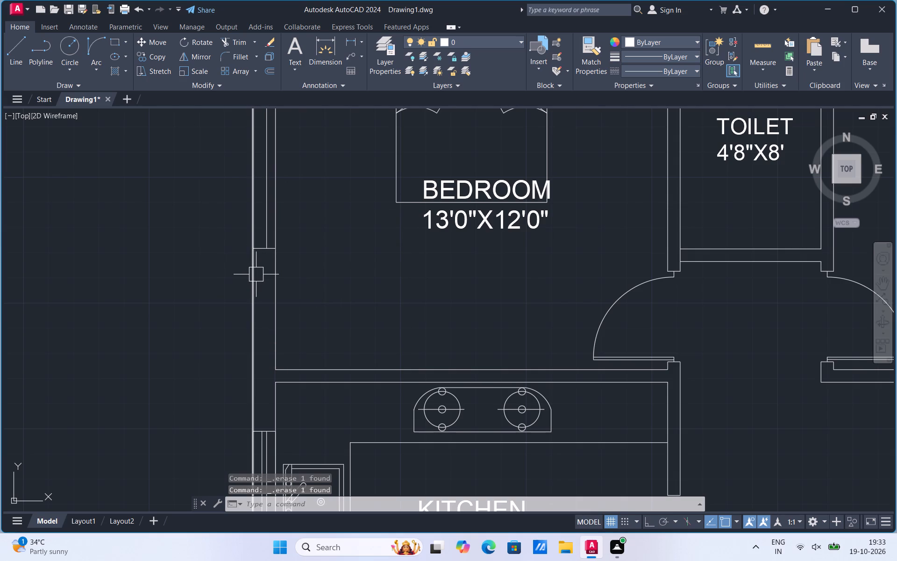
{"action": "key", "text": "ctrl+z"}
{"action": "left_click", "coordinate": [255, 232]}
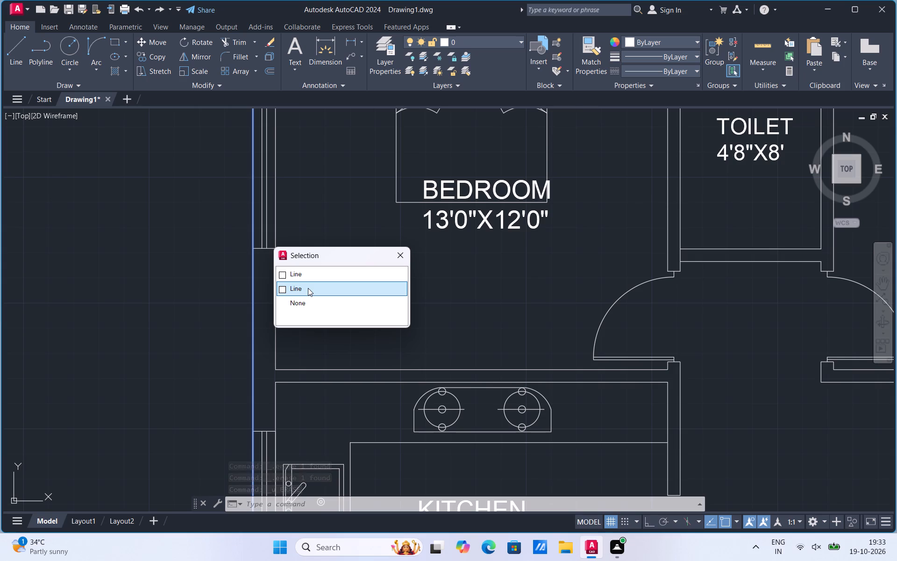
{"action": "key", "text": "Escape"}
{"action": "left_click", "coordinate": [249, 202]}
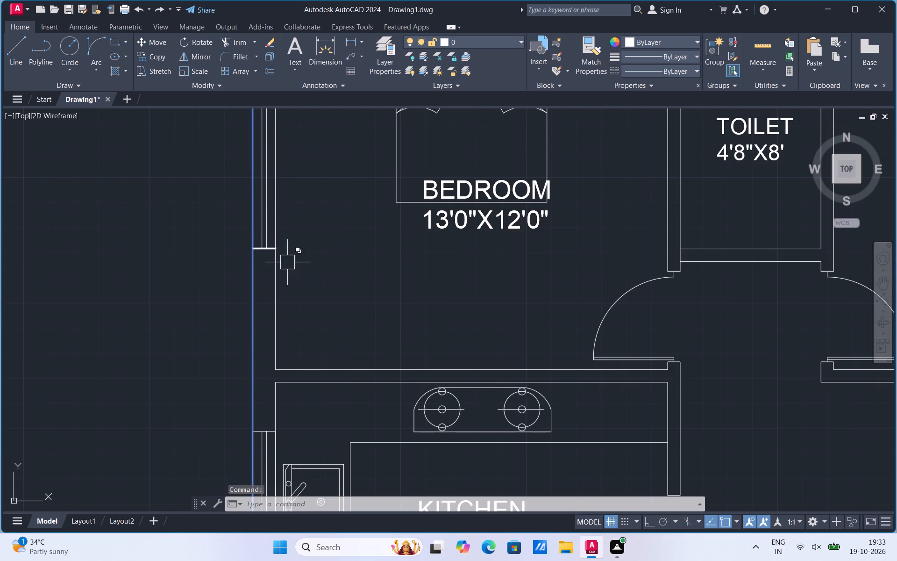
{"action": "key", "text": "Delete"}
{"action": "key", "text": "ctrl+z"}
Erase the kitchen window's inner and outer edge lines that overlap the wall lines.
{"action": "scroll", "coordinate": [297, 286], "scroll_direction": "down", "scroll_amount": 2}
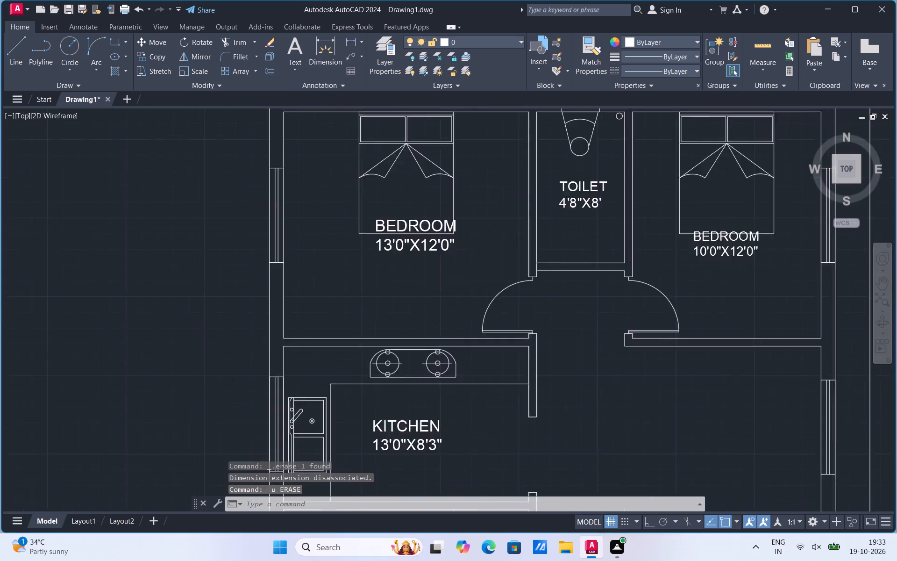
{"action": "scroll", "coordinate": [297, 286], "scroll_direction": "down", "scroll_amount": 1}
{"action": "scroll", "coordinate": [298, 350], "scroll_direction": "up", "scroll_amount": 3}
{"action": "left_click", "coordinate": [268, 276]}
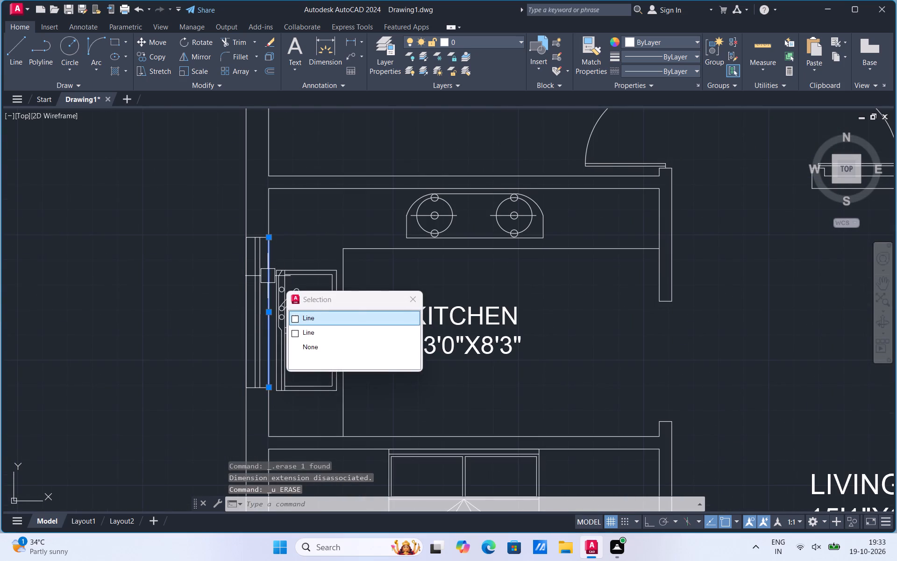
{"action": "key", "text": "Delete"}
{"action": "left_click", "coordinate": [244, 301]}
{"action": "key", "text": "Delete"}
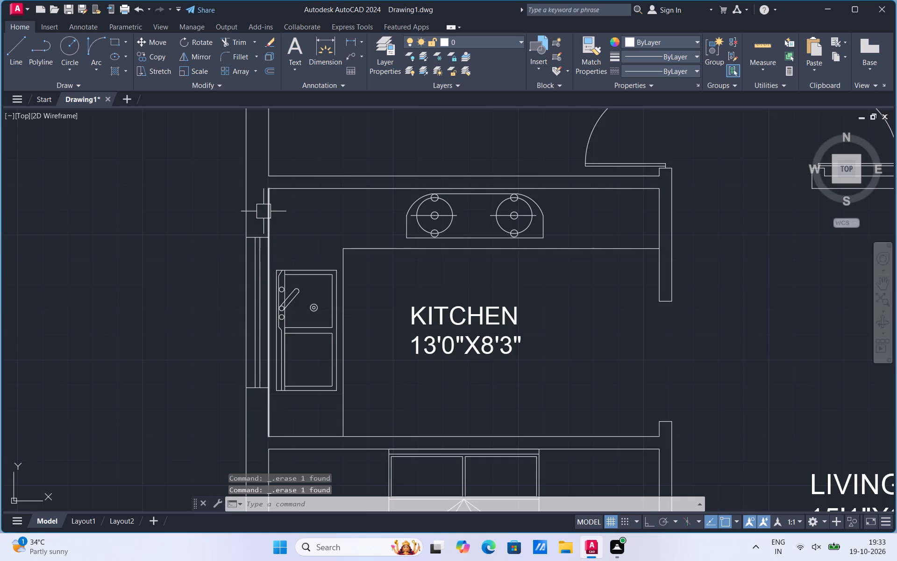
Erase the middle 13'0"X11'0" bedroom window's inner and outer edge lines that overlap the wall lines.
{"action": "scroll", "coordinate": [263, 211], "scroll_direction": "down", "scroll_amount": 3}
{"action": "scroll", "coordinate": [270, 285], "scroll_direction": "up", "scroll_amount": 3}
{"action": "left_click", "coordinate": [245, 356]}
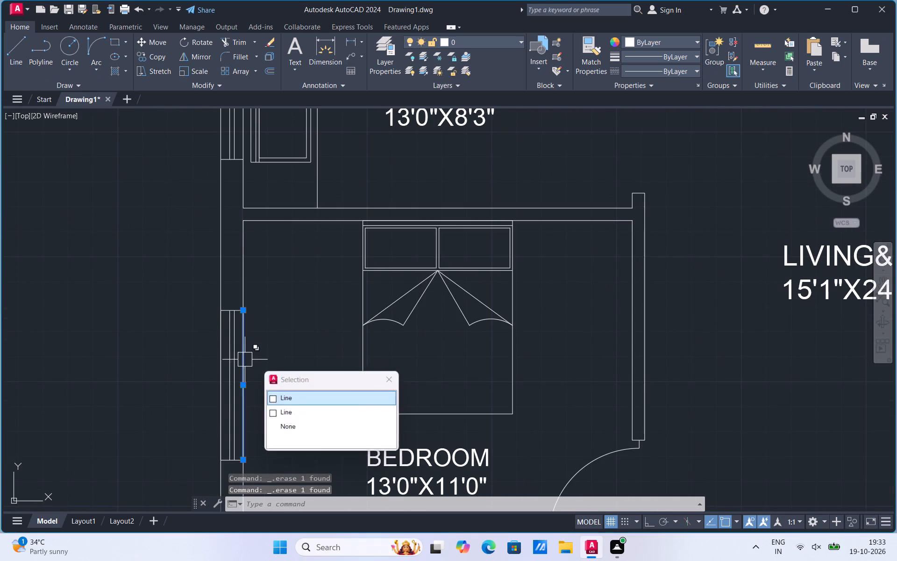
{"action": "key", "text": "Delete"}
{"action": "left_click", "coordinate": [219, 358]}
{"action": "key", "text": "Delete"}
Erase the lowest 13'0"X11'0" bedroom window's outer and inner edge lines that overlap the wall lines.
{"action": "scroll", "coordinate": [250, 235], "scroll_direction": "down", "scroll_amount": 3}
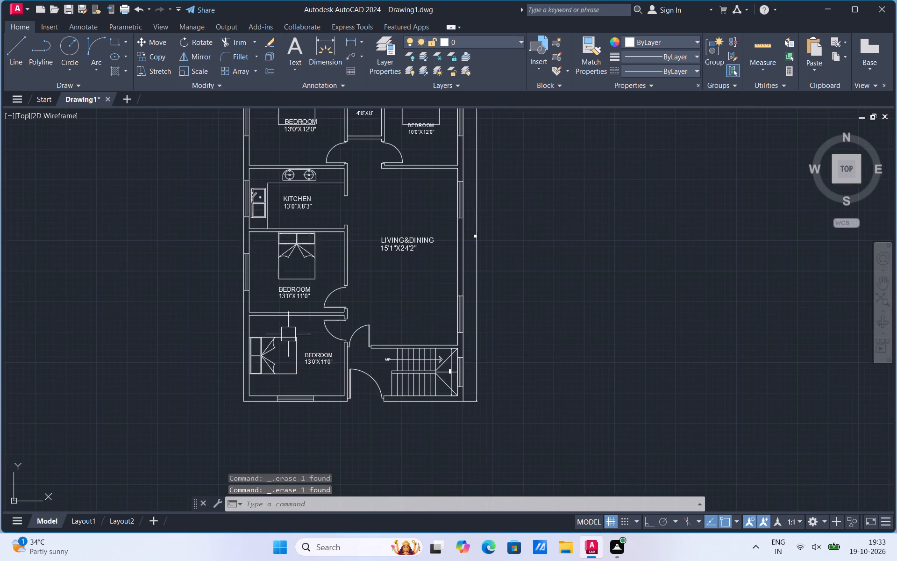
{"action": "scroll", "coordinate": [304, 369], "scroll_direction": "up", "scroll_amount": 3}
{"action": "scroll", "coordinate": [285, 357], "scroll_direction": "down", "scroll_amount": 2}
{"action": "scroll", "coordinate": [273, 403], "scroll_direction": "up", "scroll_amount": 2}
{"action": "left_click", "coordinate": [272, 404]}
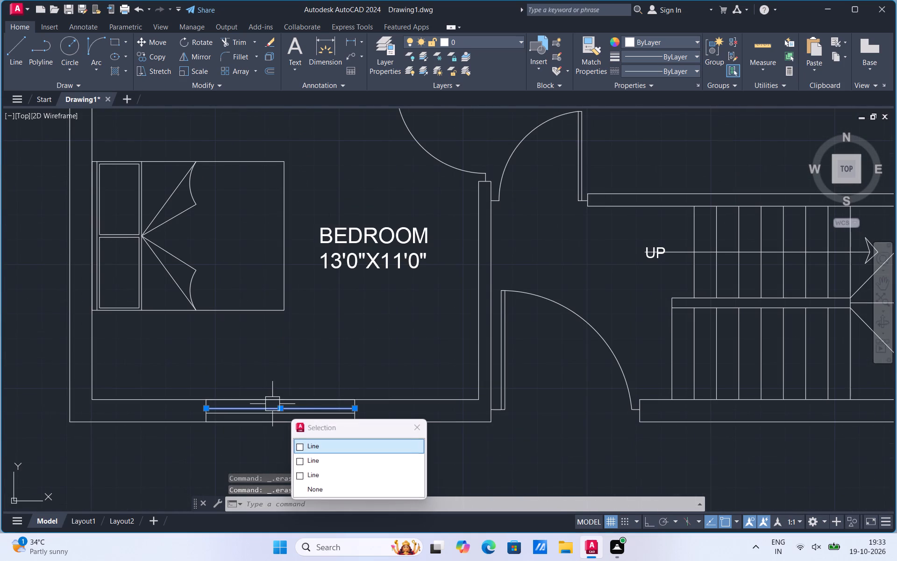
{"action": "key", "text": "Escape"}
{"action": "scroll", "coordinate": [272, 424], "scroll_direction": "up", "scroll_amount": 1}
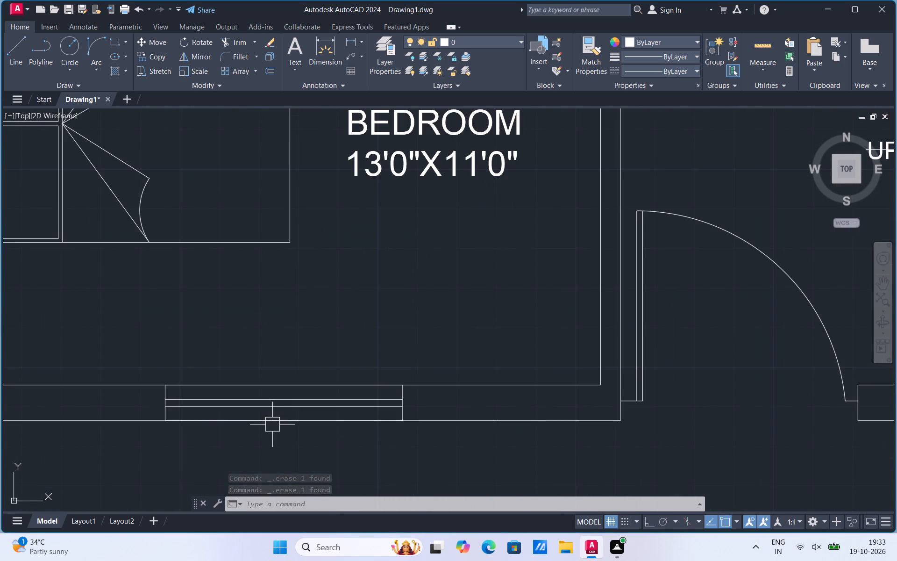
{"action": "left_click", "coordinate": [272, 424]}
{"action": "key", "text": "Delete"}
{"action": "left_click", "coordinate": [348, 385]}
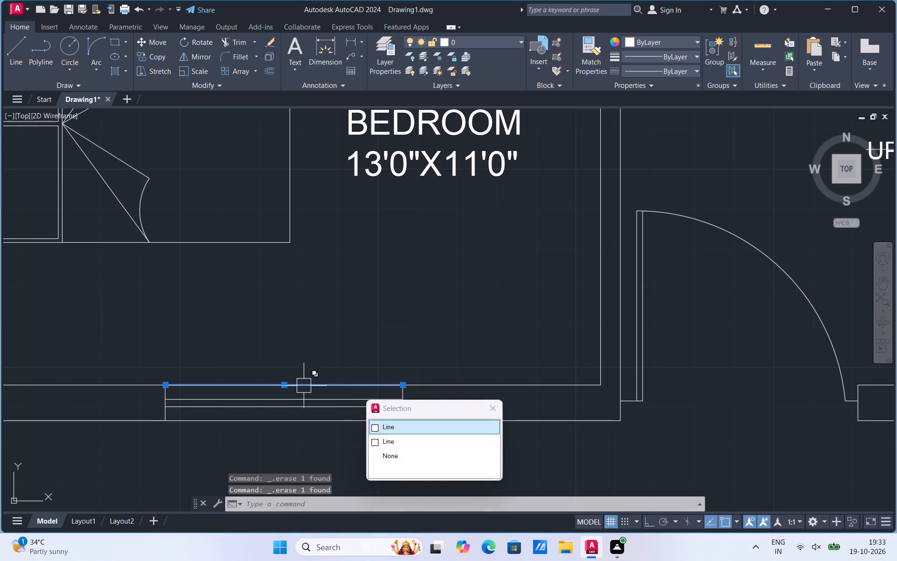
{"action": "key", "text": "Delete"}
Erase the outer and inner edge lines of the living and dining window nearest the staircase, where they overlap the wall.
{"action": "scroll", "coordinate": [252, 400], "scroll_direction": "down", "scroll_amount": 2}
{"action": "scroll", "coordinate": [688, 189], "scroll_direction": "up", "scroll_amount": 1}
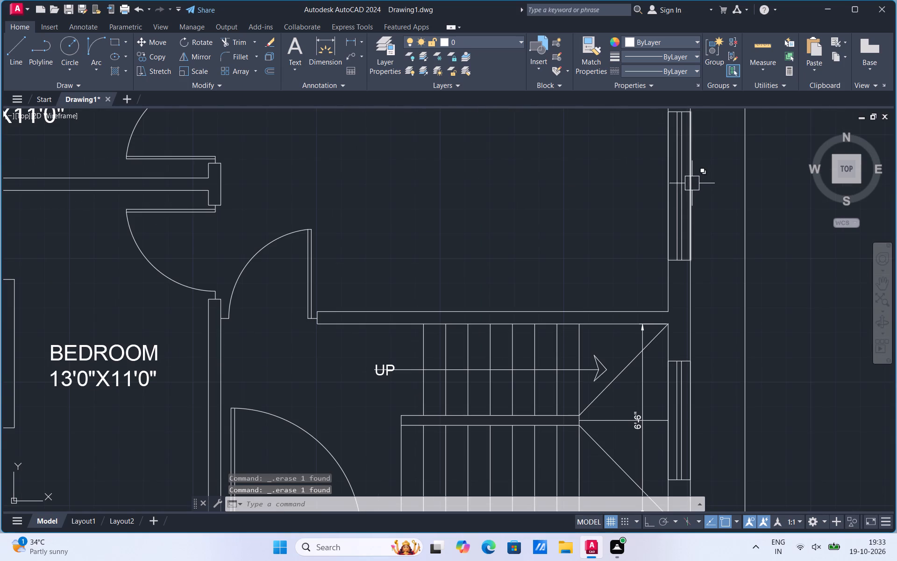
{"action": "left_click", "coordinate": [691, 183]}
{"action": "key", "text": "Delete"}
{"action": "left_click", "coordinate": [671, 203]}
{"action": "scroll", "coordinate": [706, 197], "scroll_direction": "up", "scroll_amount": 2}
{"action": "key", "text": "Escape"}
{"action": "left_click", "coordinate": [643, 213]}
{"action": "key", "text": "Delete"}
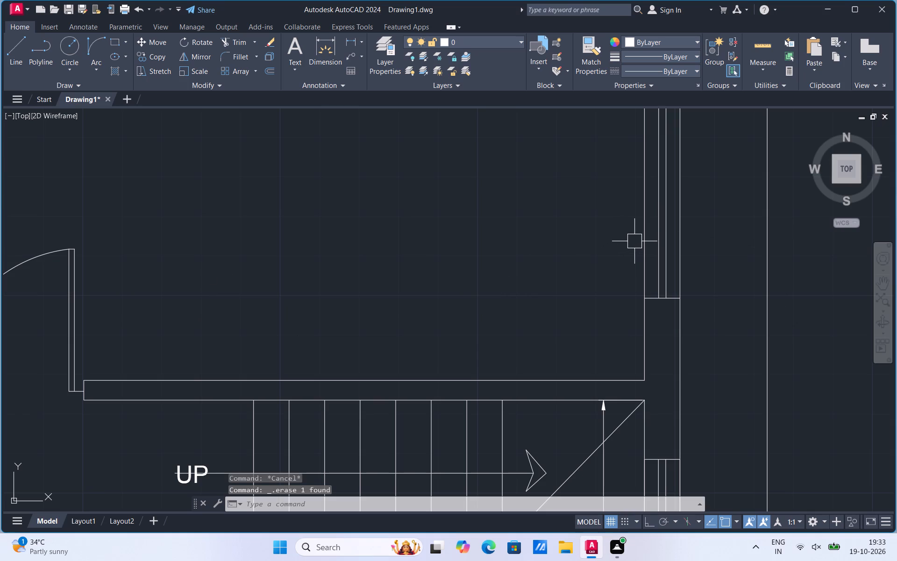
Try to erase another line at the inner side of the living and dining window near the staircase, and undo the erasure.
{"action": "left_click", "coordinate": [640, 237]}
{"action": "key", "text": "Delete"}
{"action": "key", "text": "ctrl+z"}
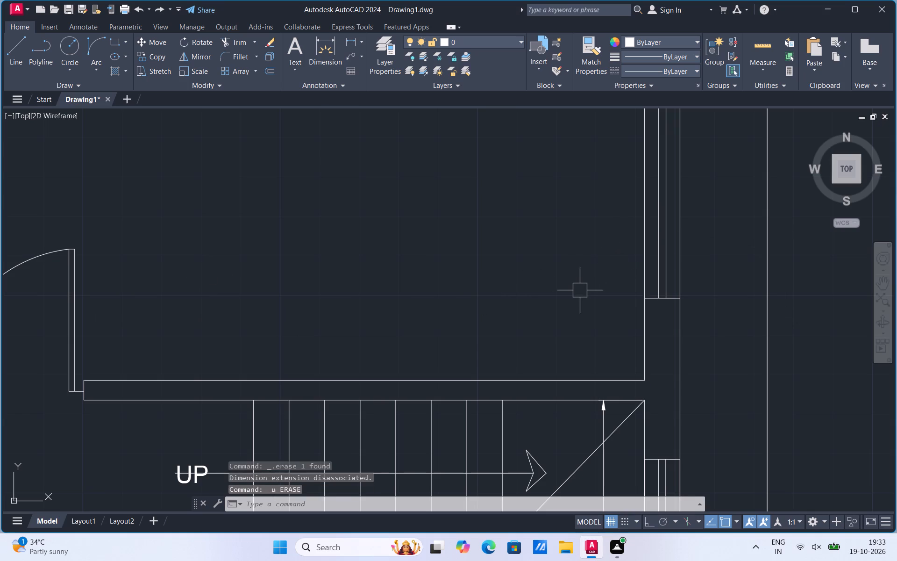
Erase the staircase window's outer and inner edge lines that overlap the wall lines.
{"action": "scroll", "coordinate": [573, 285], "scroll_direction": "down", "scroll_amount": 2}
{"action": "scroll", "coordinate": [629, 411], "scroll_direction": "up", "scroll_amount": 2}
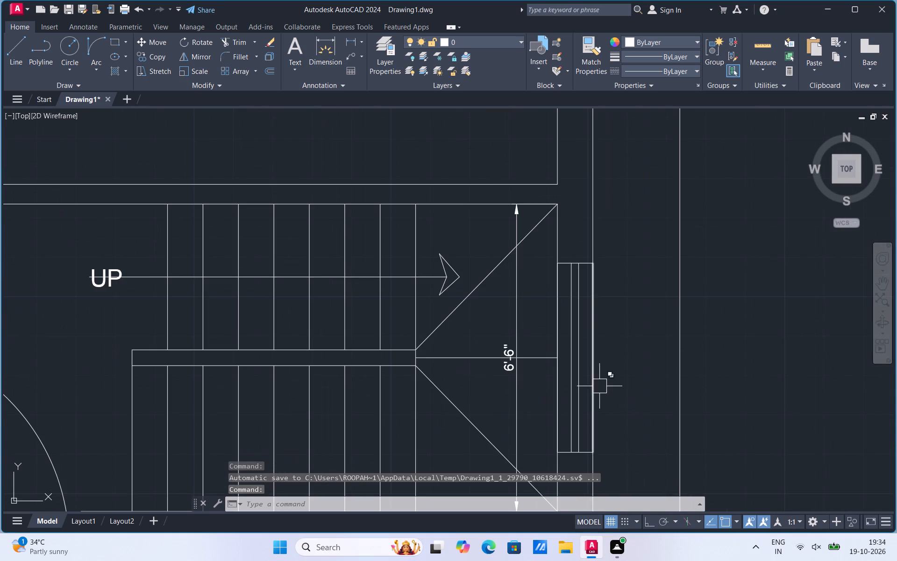
{"action": "left_click", "coordinate": [594, 388]}
{"action": "key", "text": "Delete"}
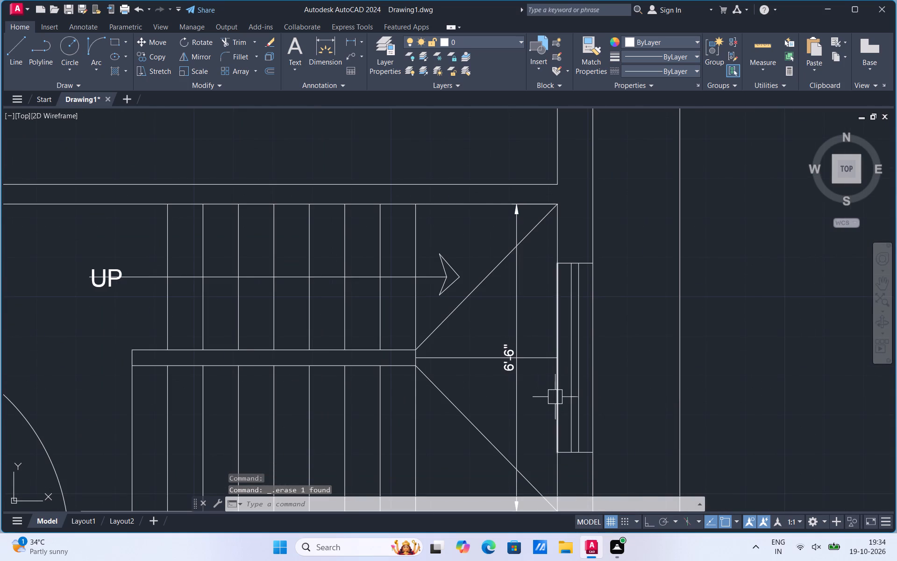
{"action": "left_click", "coordinate": [553, 397]}
{"action": "key", "text": "Delete"}
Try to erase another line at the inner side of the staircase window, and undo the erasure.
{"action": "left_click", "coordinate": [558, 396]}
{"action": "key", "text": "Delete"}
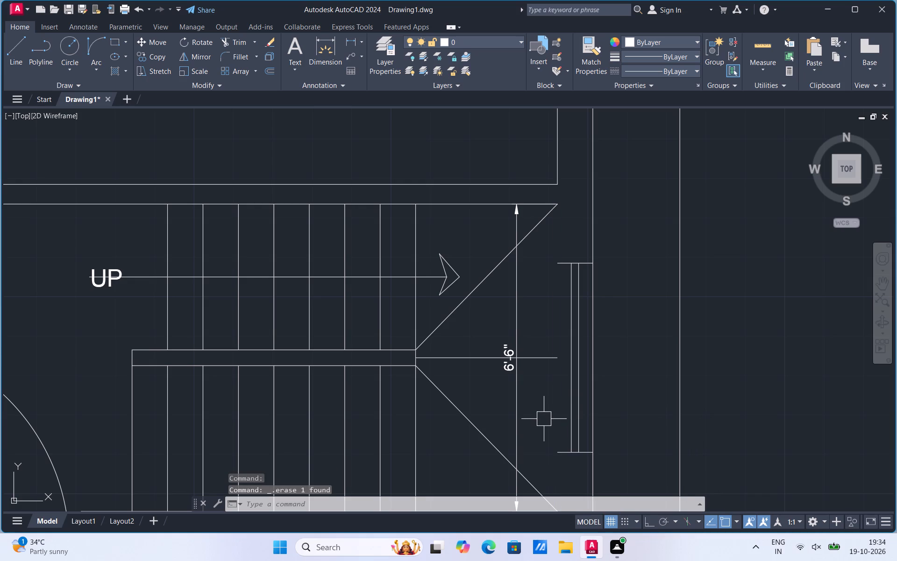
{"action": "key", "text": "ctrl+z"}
Erase the 10'0"X12'0" bedroom window's outer and inner edge lines that overlap the wall lines.
{"action": "scroll", "coordinate": [499, 452], "scroll_direction": "down", "scroll_amount": 1}
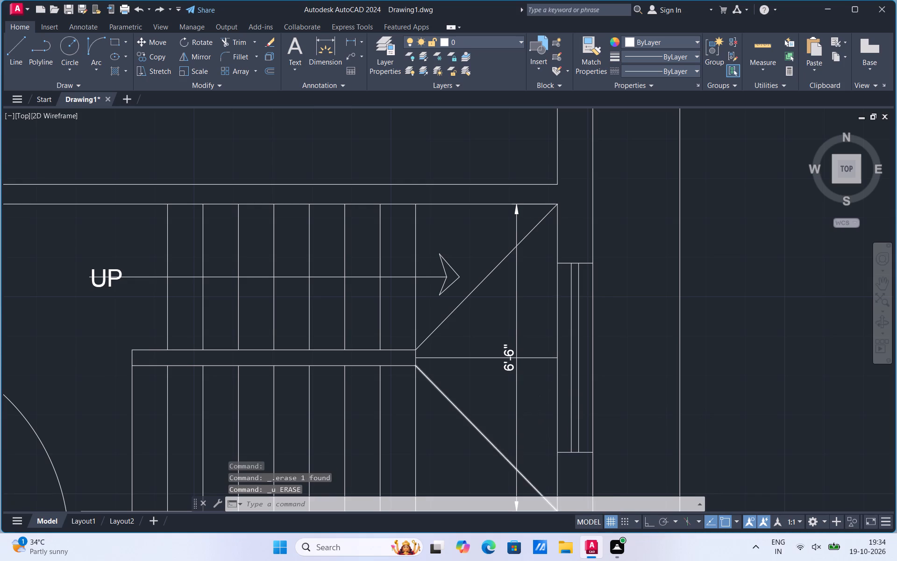
{"action": "scroll", "coordinate": [499, 452], "scroll_direction": "down", "scroll_amount": 4}
{"action": "scroll", "coordinate": [518, 306], "scroll_direction": "up", "scroll_amount": 3}
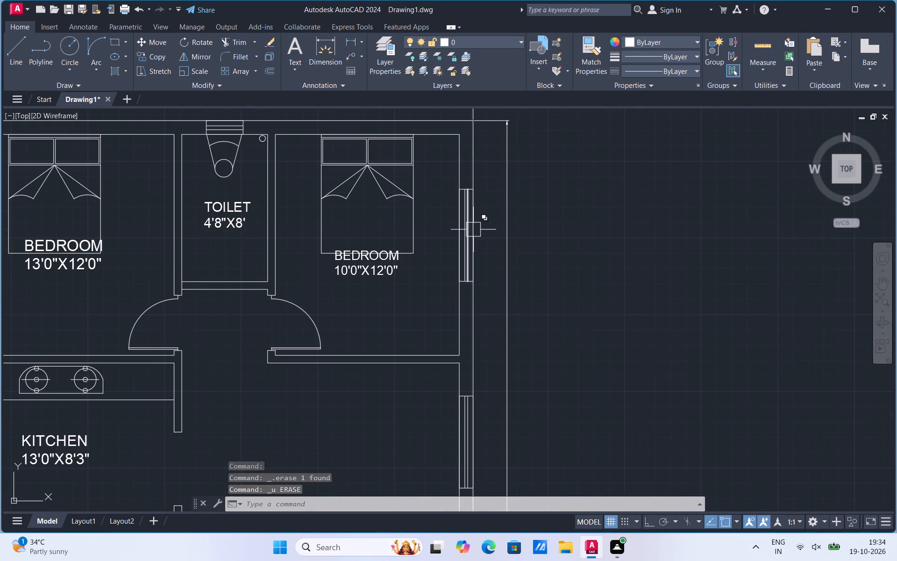
{"action": "scroll", "coordinate": [473, 229], "scroll_direction": "up", "scroll_amount": 2}
{"action": "left_click", "coordinate": [472, 235]}
{"action": "key", "text": "Delete"}
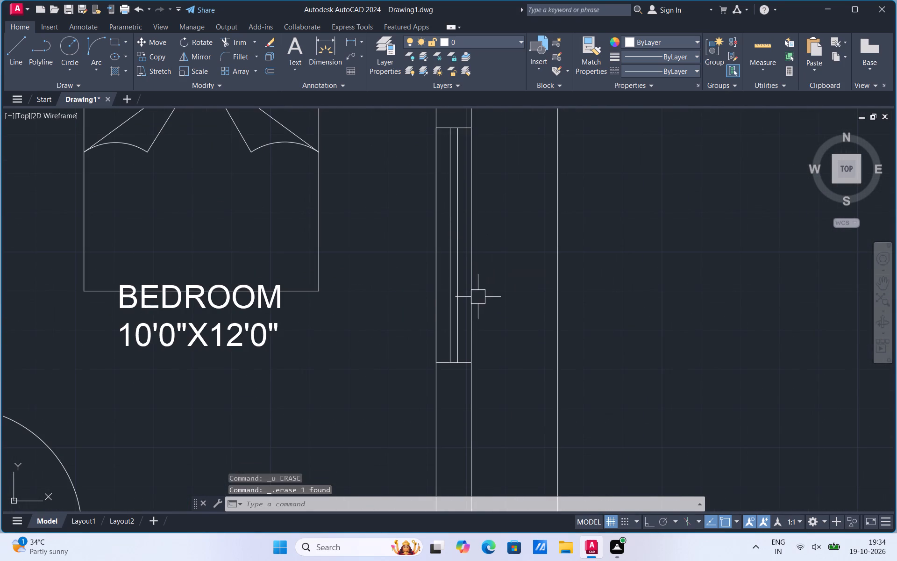
{"action": "left_click", "coordinate": [437, 292]}
{"action": "key", "text": "Delete"}
{"action": "key", "text": "Delete"}
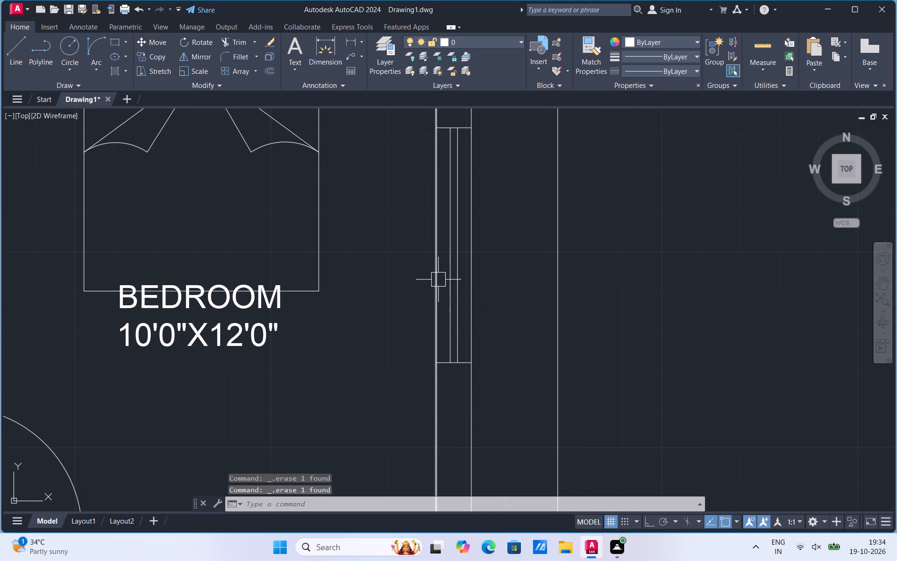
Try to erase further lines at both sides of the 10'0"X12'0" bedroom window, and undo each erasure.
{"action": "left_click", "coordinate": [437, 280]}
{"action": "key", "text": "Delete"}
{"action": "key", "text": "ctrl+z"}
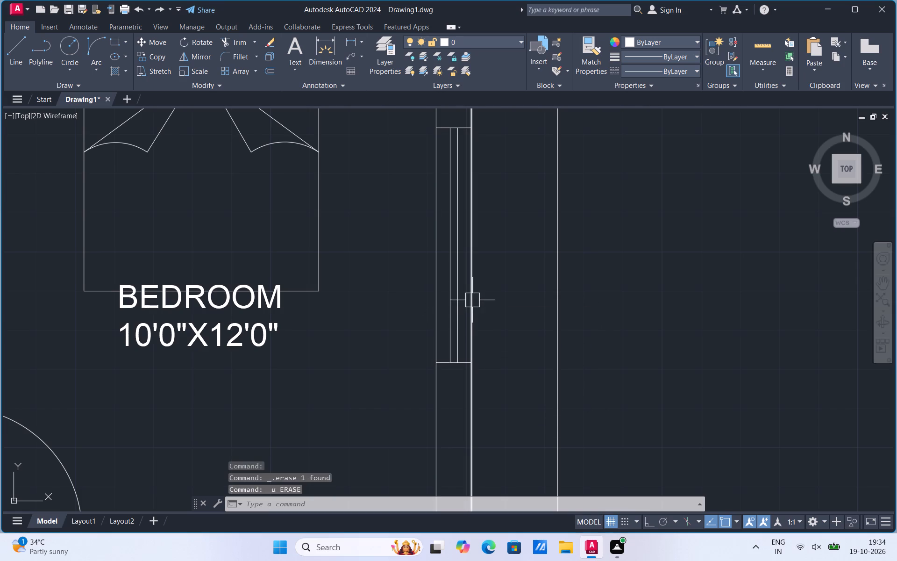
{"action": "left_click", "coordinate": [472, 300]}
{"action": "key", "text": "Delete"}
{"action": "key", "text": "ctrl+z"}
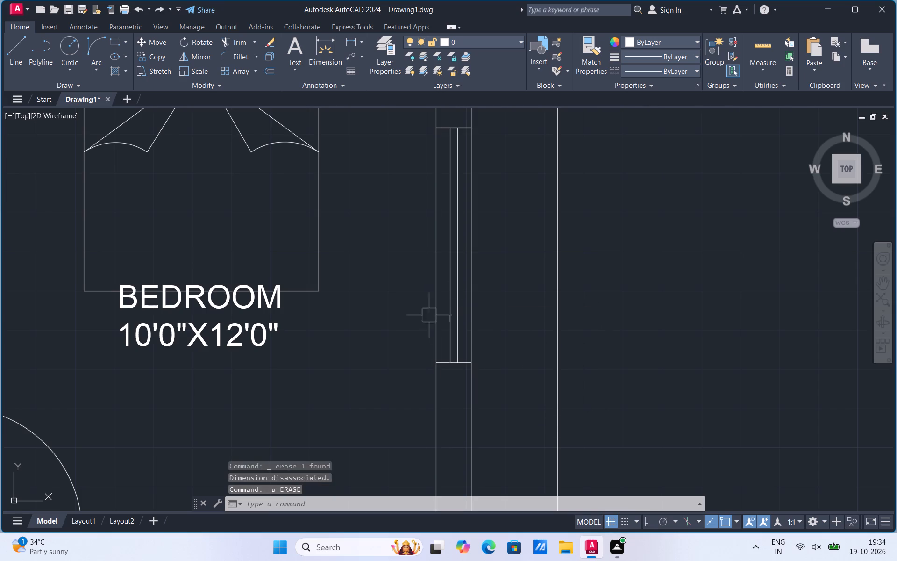
Ungroup the upper living and dining window, the one nearest the 10'0"X12'0" bedroom.
{"action": "scroll", "coordinate": [435, 307], "scroll_direction": "down", "scroll_amount": 2}
{"action": "scroll", "coordinate": [458, 271], "scroll_direction": "down", "scroll_amount": 2}
{"action": "scroll", "coordinate": [473, 378], "scroll_direction": "up", "scroll_amount": 2}
{"action": "scroll", "coordinate": [441, 347], "scroll_direction": "up", "scroll_amount": 3}
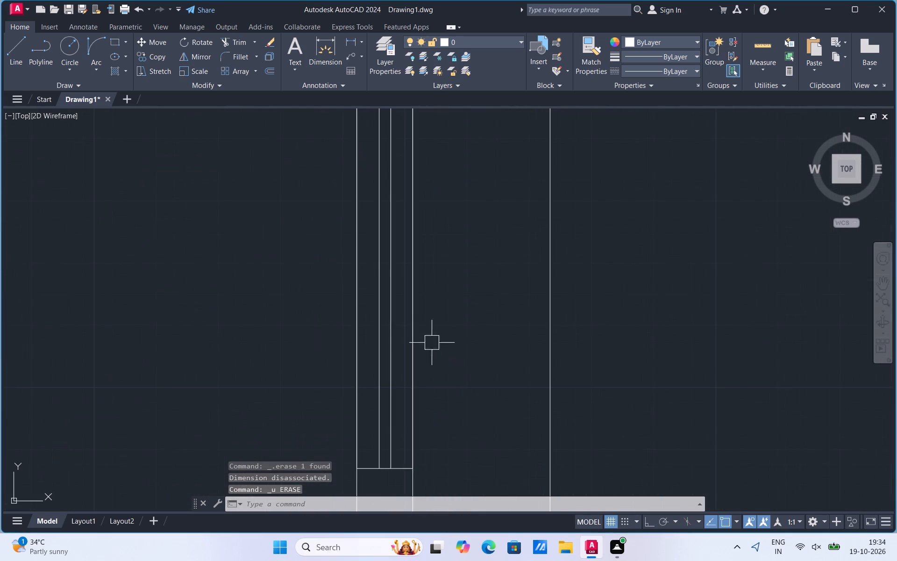
{"action": "left_click", "coordinate": [410, 344]}
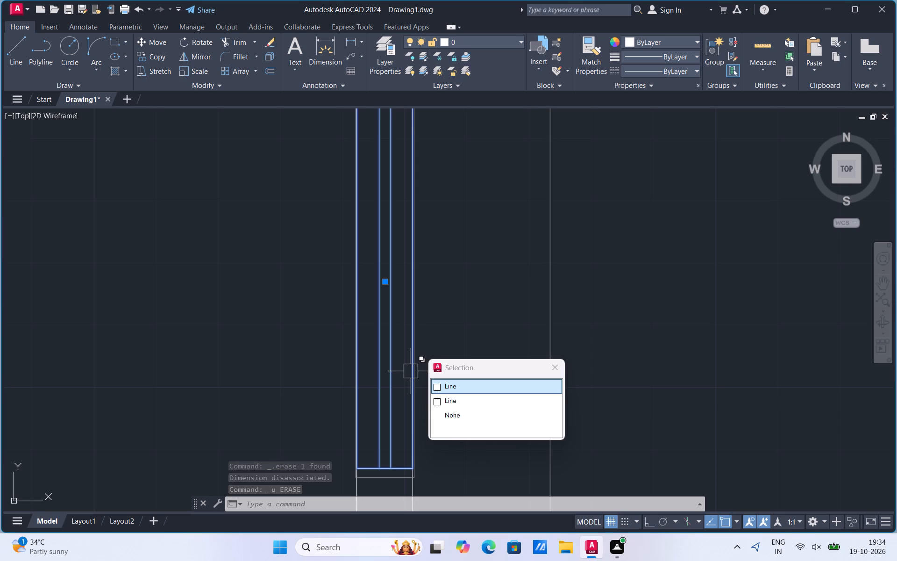
{"action": "right_click", "coordinate": [411, 371]}
{"action": "left_click", "coordinate": [439, 247]}
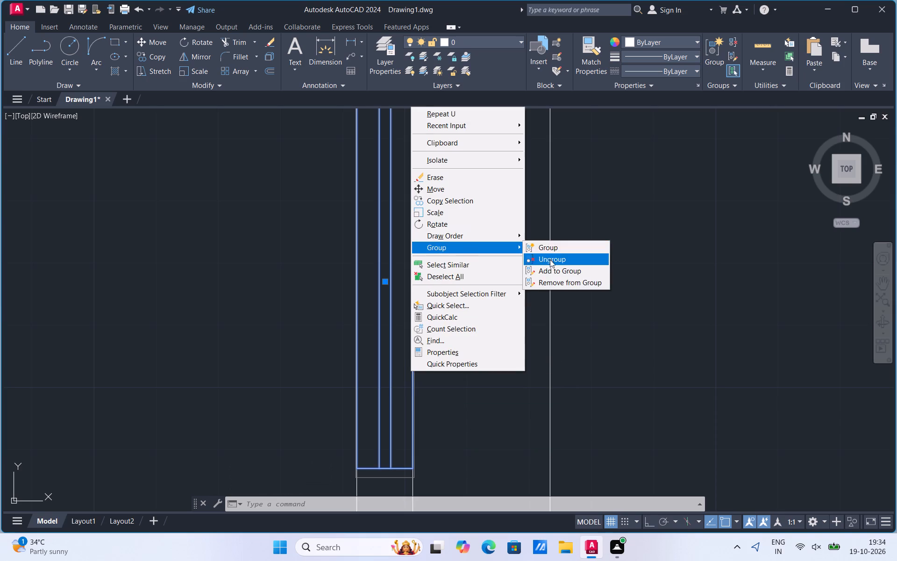
{"action": "left_click", "coordinate": [550, 259]}
Erase the upper living and dining window's outer and inner edge lines that overlap the wall lines.
{"action": "left_click", "coordinate": [414, 317]}
{"action": "key", "text": "Delete"}
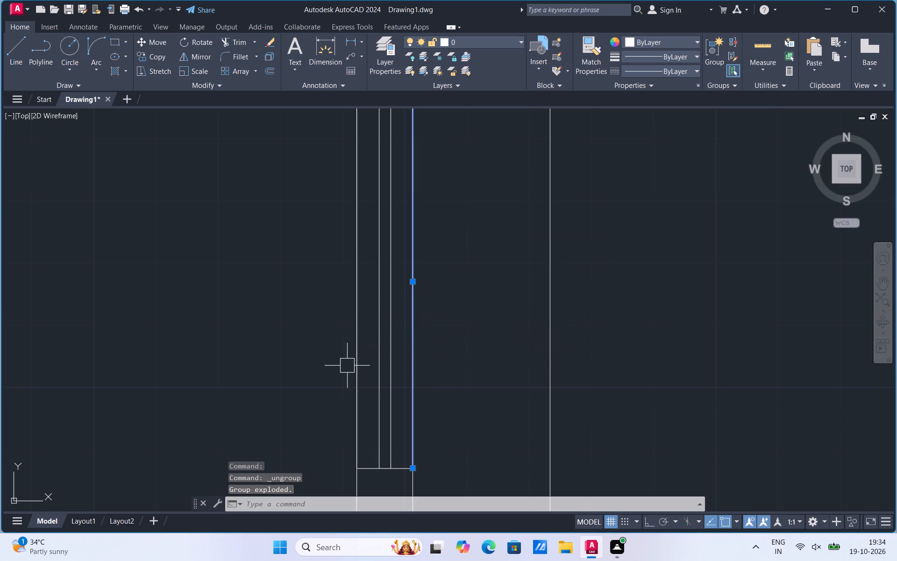
{"action": "key", "text": "Delete"}
{"action": "left_click", "coordinate": [360, 357]}
{"action": "key", "text": "Delete"}
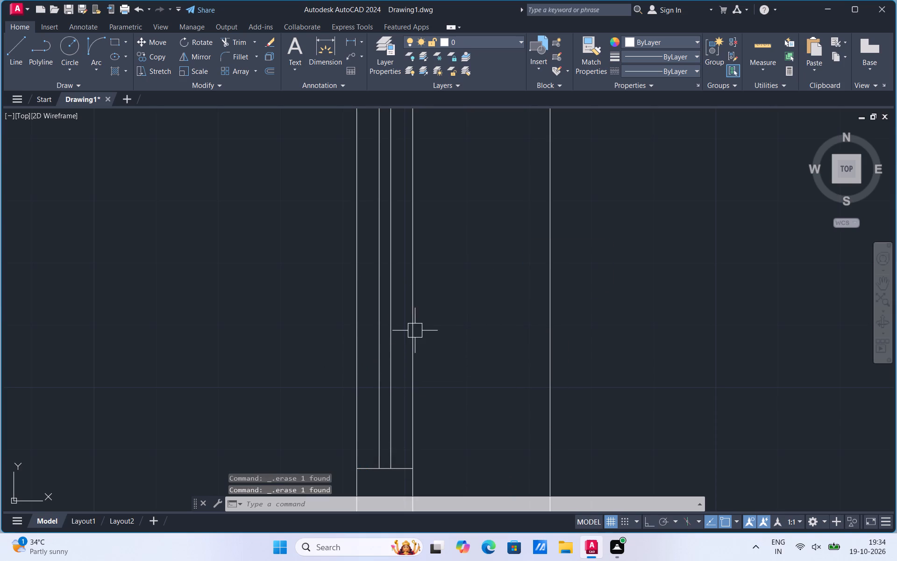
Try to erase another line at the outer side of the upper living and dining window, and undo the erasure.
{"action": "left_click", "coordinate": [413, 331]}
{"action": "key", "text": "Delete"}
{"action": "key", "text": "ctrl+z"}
Erase the toilet window's outer and inner edge lines that overlap the wall lines.
{"action": "scroll", "coordinate": [455, 315], "scroll_direction": "down", "scroll_amount": 4}
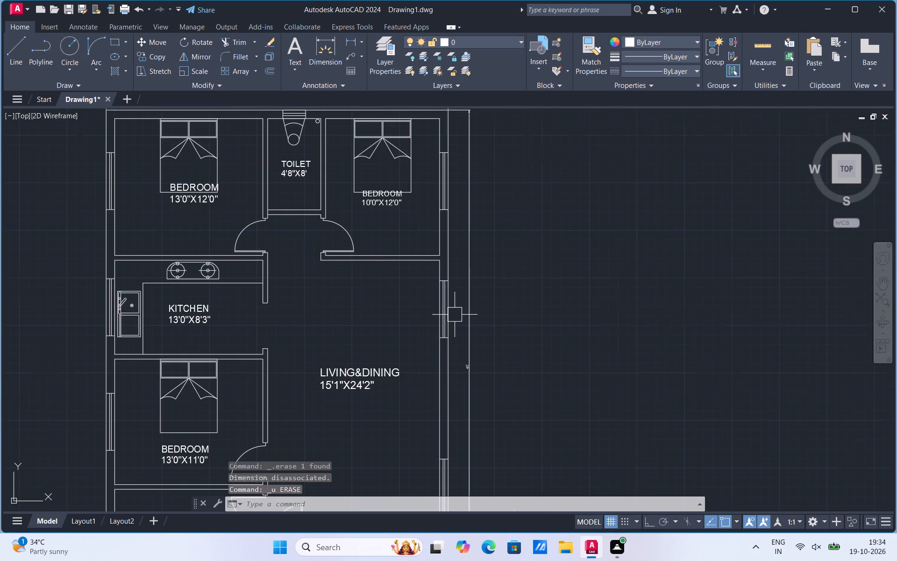
{"action": "scroll", "coordinate": [455, 315], "scroll_direction": "down", "scroll_amount": 1}
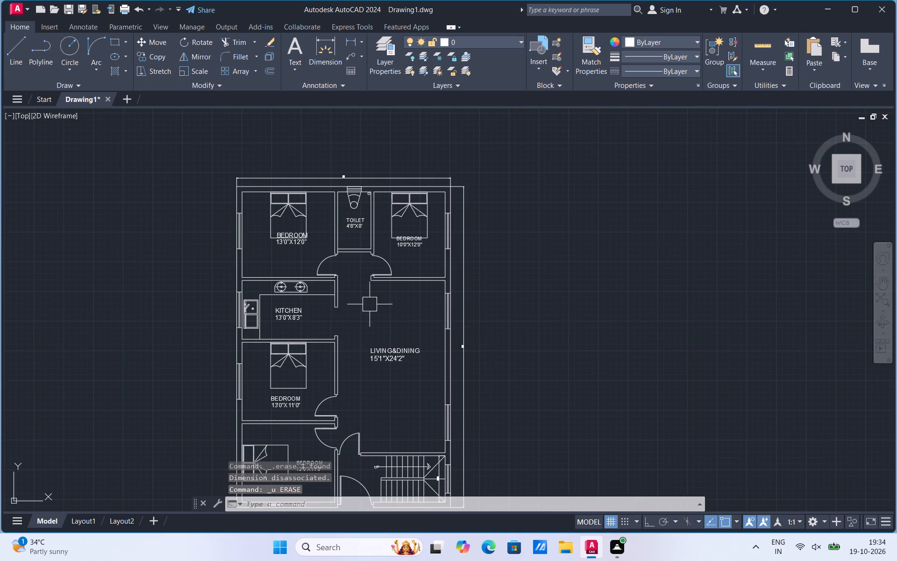
{"action": "scroll", "coordinate": [405, 197], "scroll_direction": "up", "scroll_amount": 2}
{"action": "scroll", "coordinate": [281, 176], "scroll_direction": "up", "scroll_amount": 2}
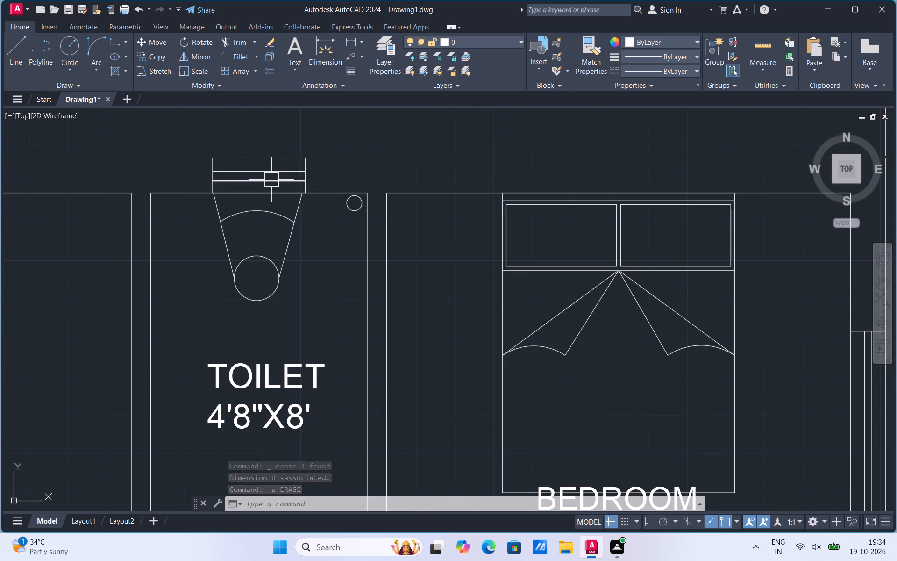
{"action": "left_click", "coordinate": [271, 180]}
{"action": "key", "text": "Escape"}
{"action": "left_click", "coordinate": [278, 155]}
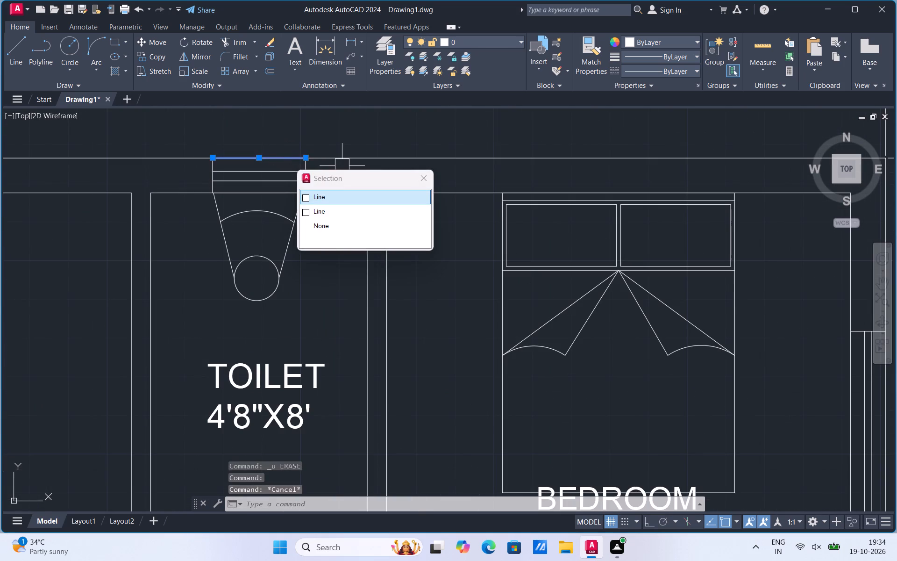
{"action": "key", "text": "Delete"}
{"action": "left_click", "coordinate": [278, 192]}
{"action": "key", "text": "Delete"}
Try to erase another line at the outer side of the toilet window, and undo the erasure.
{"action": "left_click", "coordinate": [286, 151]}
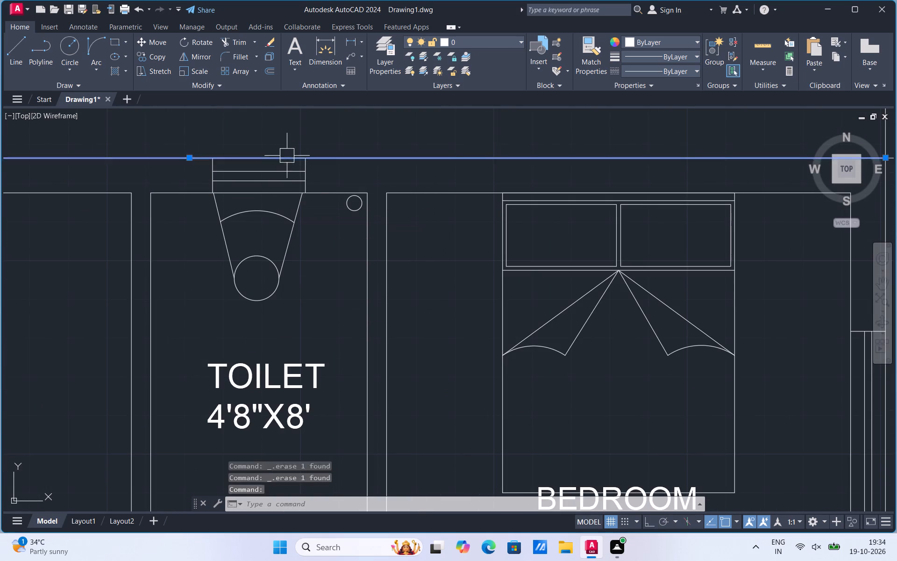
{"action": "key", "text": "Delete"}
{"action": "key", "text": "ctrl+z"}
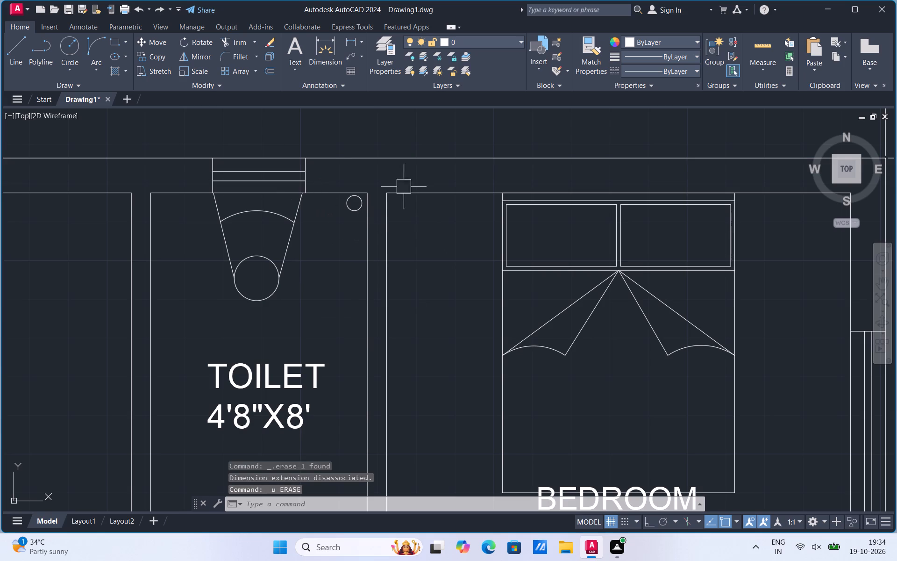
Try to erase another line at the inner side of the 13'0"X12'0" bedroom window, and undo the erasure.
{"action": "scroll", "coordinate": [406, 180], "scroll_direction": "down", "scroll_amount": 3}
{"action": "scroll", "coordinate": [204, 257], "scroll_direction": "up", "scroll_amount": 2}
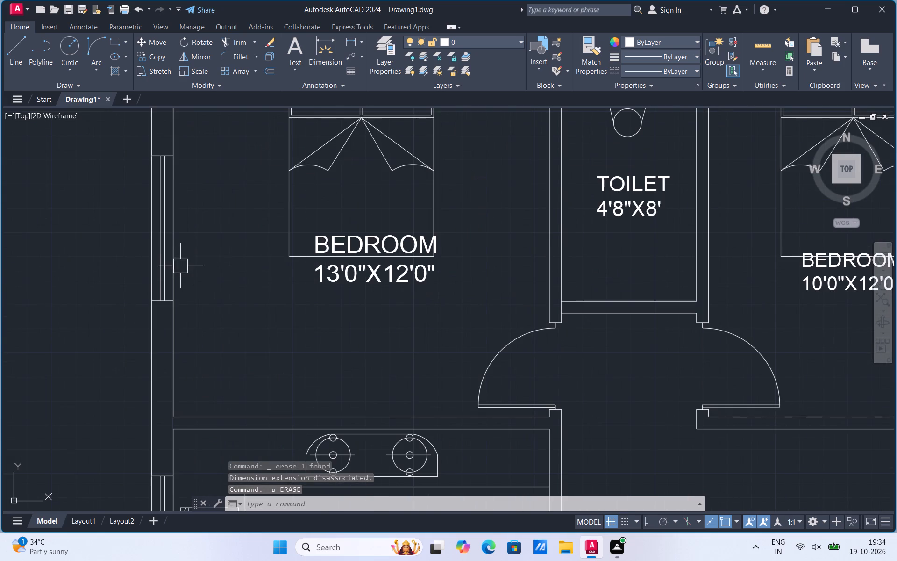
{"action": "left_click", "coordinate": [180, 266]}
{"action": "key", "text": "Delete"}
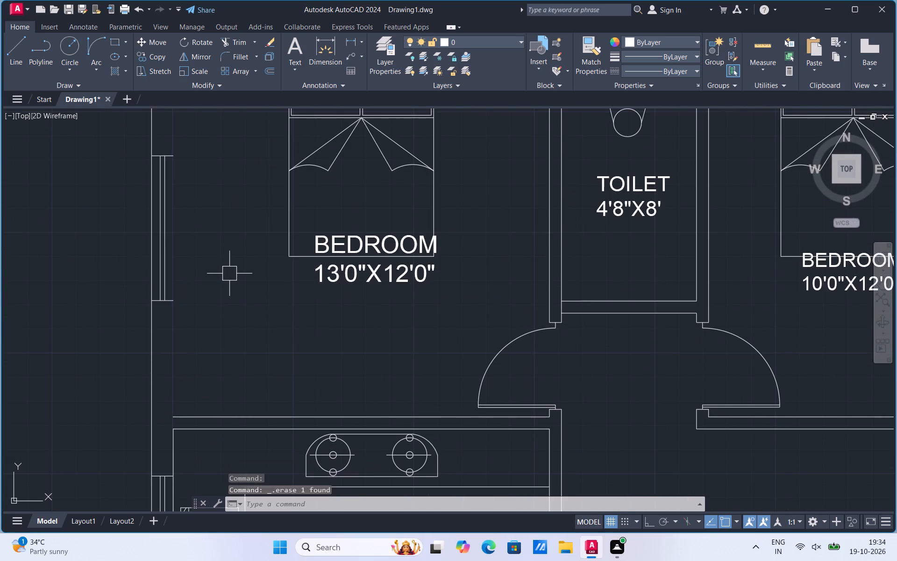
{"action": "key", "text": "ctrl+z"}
Move the BEDROOM 13'0"X12'0" label down about 1'-8", clear of the bed outline.
{"action": "scroll", "coordinate": [229, 273], "scroll_direction": "down", "scroll_amount": 3}
{"action": "scroll", "coordinate": [237, 277], "scroll_direction": "up", "scroll_amount": 3}
{"action": "left_click", "coordinate": [319, 265]}
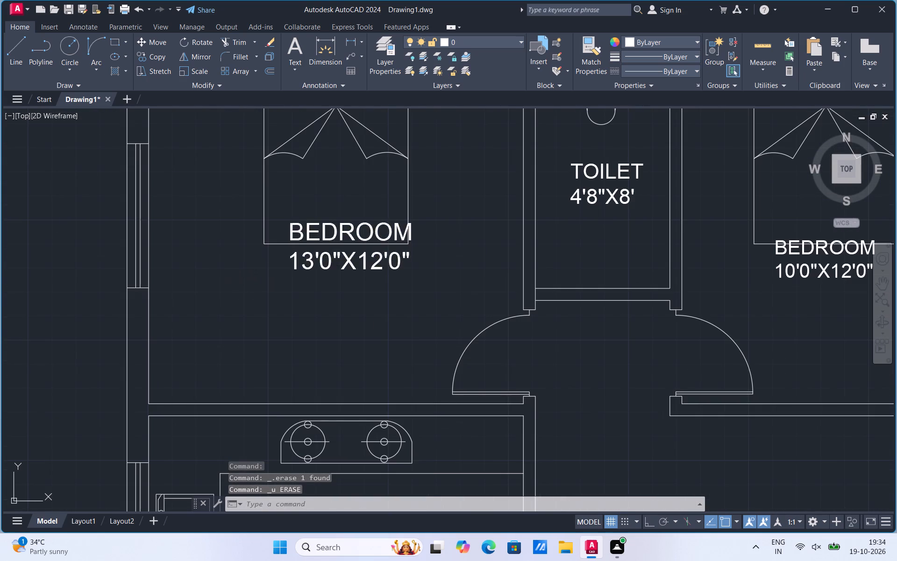
{"action": "right_click", "coordinate": [319, 265]}
{"action": "left_click_drag", "start_coordinate": [351, 335], "coordinate": [348, 330]}
{"action": "left_click", "coordinate": [340, 271]}
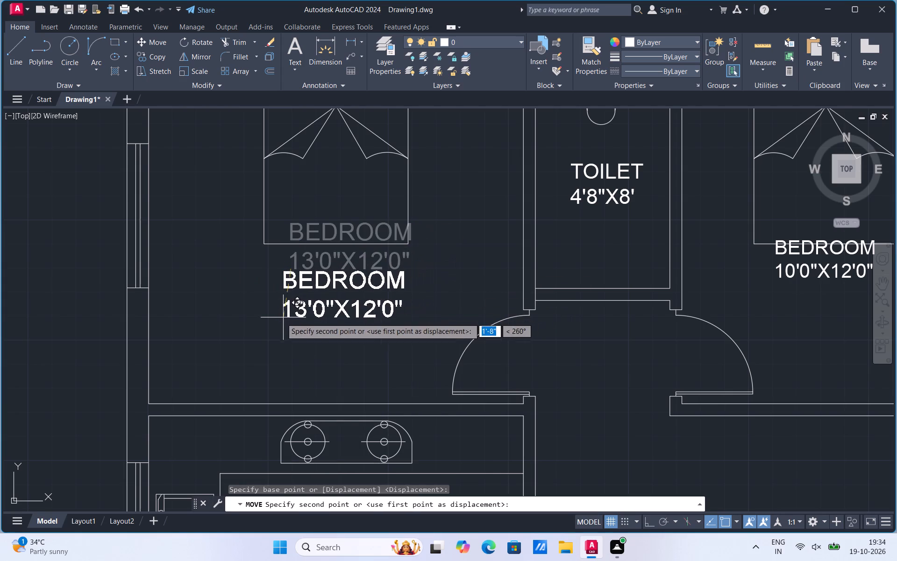
{"action": "left_click", "coordinate": [281, 318]}
Move the BEDROOM 10'0"X12'0" label down about 0'-9", clear of the bed outline.
{"action": "scroll", "coordinate": [268, 252], "scroll_direction": "down", "scroll_amount": 1}
{"action": "scroll", "coordinate": [624, 238], "scroll_direction": "up", "scroll_amount": 1}
{"action": "left_click", "coordinate": [624, 275]}
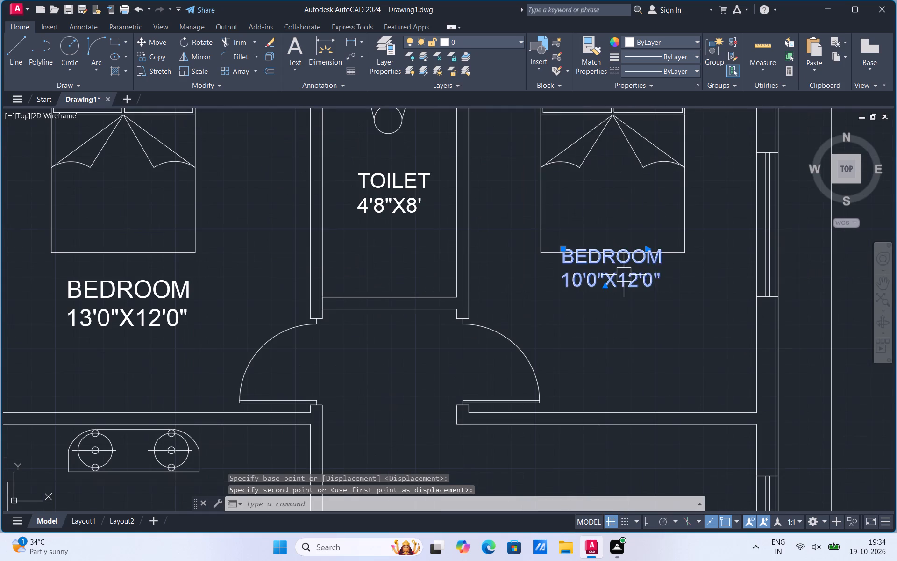
{"action": "right_click", "coordinate": [624, 275]}
{"action": "left_click", "coordinate": [656, 333]}
{"action": "left_click", "coordinate": [621, 301]}
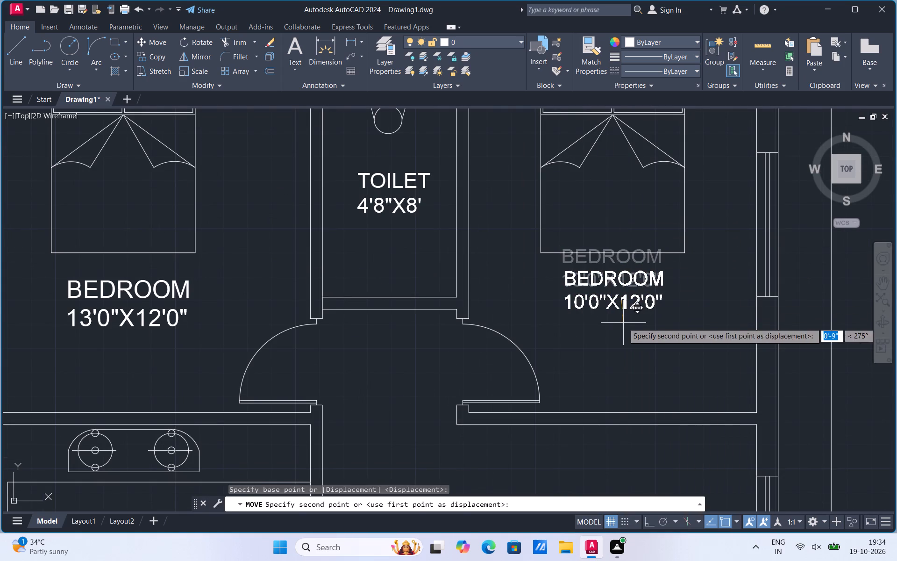
{"action": "left_click", "coordinate": [623, 323]}
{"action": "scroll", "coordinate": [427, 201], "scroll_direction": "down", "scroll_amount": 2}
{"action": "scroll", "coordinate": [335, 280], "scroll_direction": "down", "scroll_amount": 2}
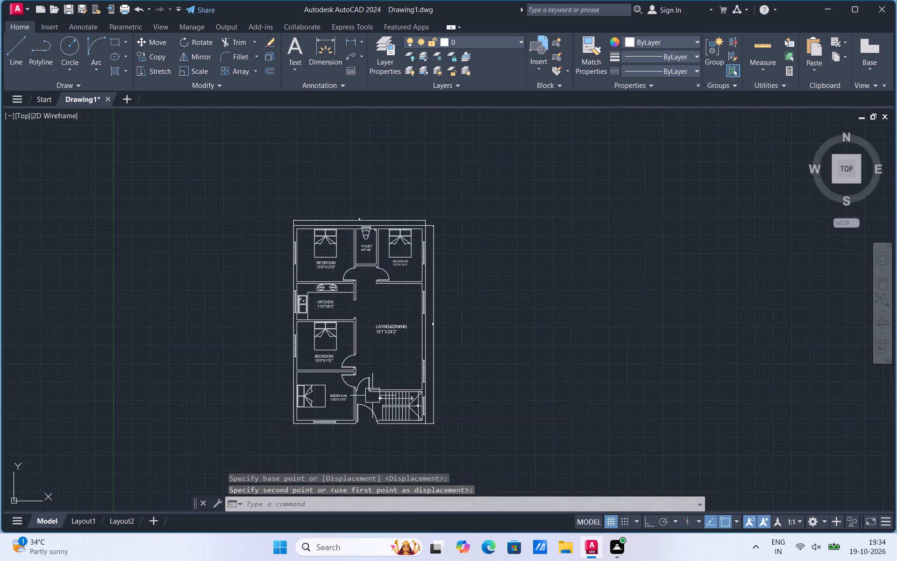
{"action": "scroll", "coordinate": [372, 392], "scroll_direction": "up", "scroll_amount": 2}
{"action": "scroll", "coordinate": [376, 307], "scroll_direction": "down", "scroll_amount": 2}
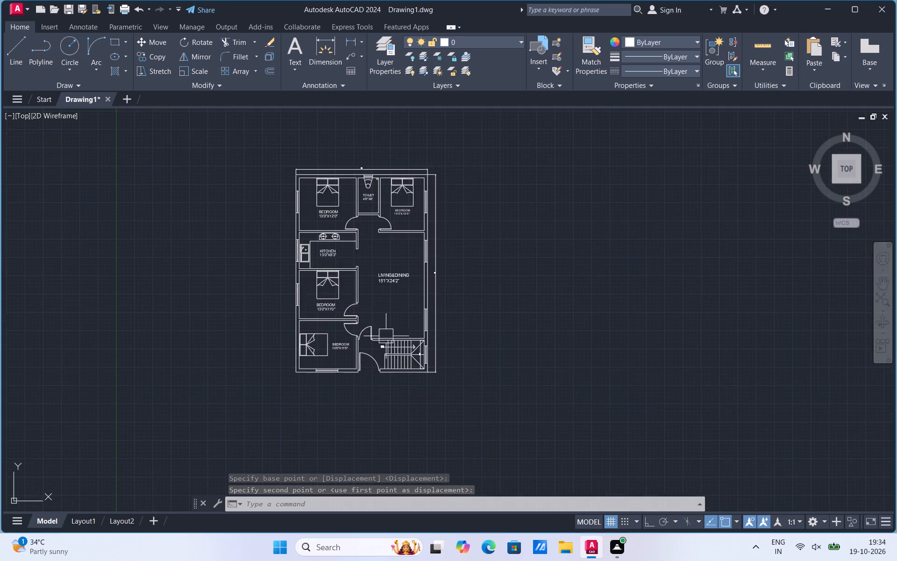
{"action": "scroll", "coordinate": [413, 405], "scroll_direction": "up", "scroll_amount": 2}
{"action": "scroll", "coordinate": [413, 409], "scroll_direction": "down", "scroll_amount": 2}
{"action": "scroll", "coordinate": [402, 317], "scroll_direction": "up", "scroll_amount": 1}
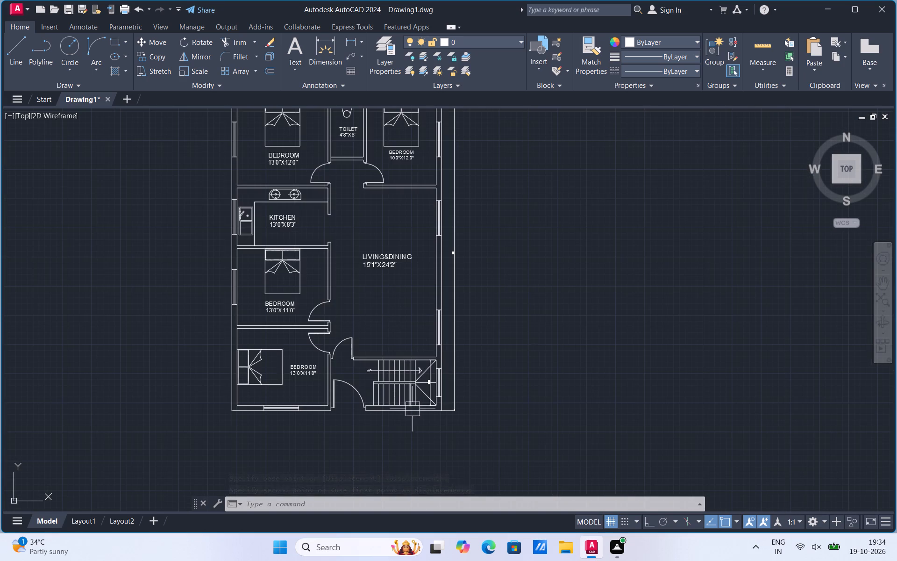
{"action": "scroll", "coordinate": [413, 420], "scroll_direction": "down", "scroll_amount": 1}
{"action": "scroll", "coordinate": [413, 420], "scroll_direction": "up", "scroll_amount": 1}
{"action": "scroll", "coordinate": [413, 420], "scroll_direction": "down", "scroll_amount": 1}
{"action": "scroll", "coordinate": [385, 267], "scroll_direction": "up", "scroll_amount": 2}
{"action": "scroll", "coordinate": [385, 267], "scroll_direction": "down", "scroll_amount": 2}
Add linear dimensions for the interior width and depth of the 13'0"X12'0" bedroom, placing both inside the room.
{"action": "scroll", "coordinate": [385, 267], "scroll_direction": "up", "scroll_amount": 2}
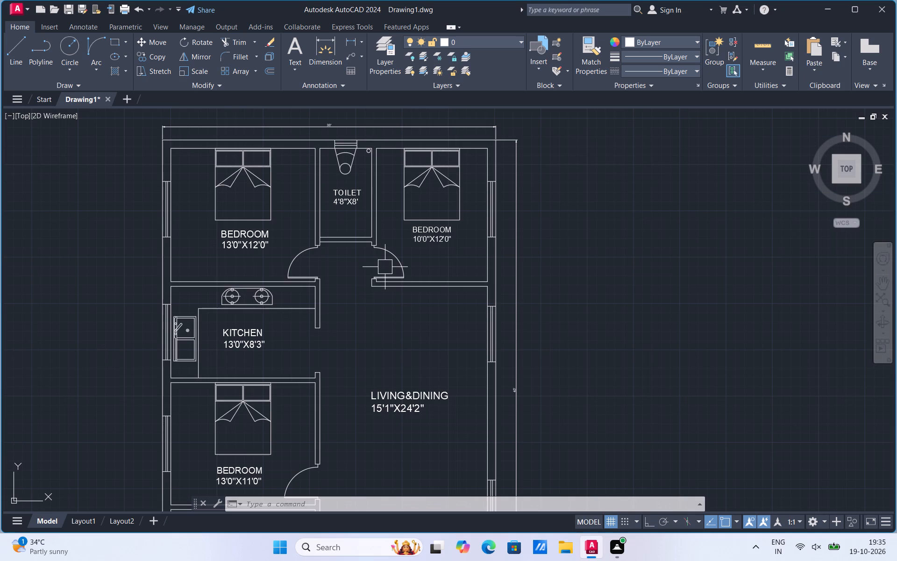
{"action": "left_click", "coordinate": [348, 45]}
{"action": "scroll", "coordinate": [168, 126], "scroll_direction": "up", "scroll_amount": 1}
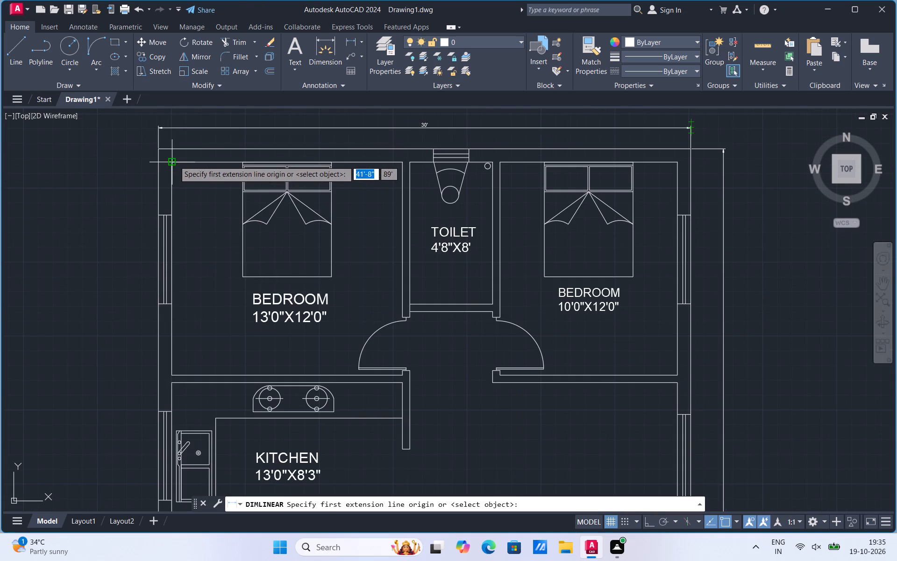
{"action": "left_click", "coordinate": [174, 161]}
{"action": "left_click", "coordinate": [402, 161]}
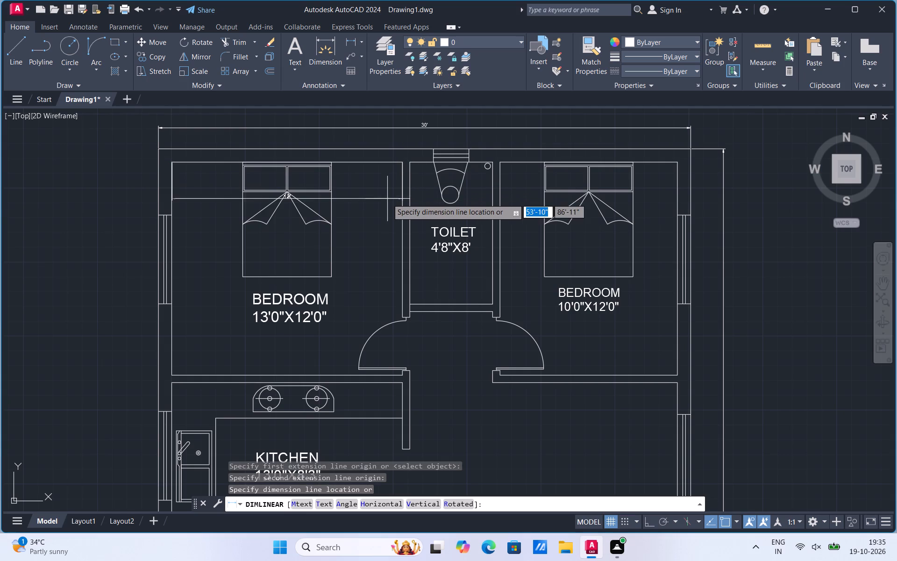
{"action": "left_click", "coordinate": [382, 239]}
{"action": "left_click", "coordinate": [348, 41]}
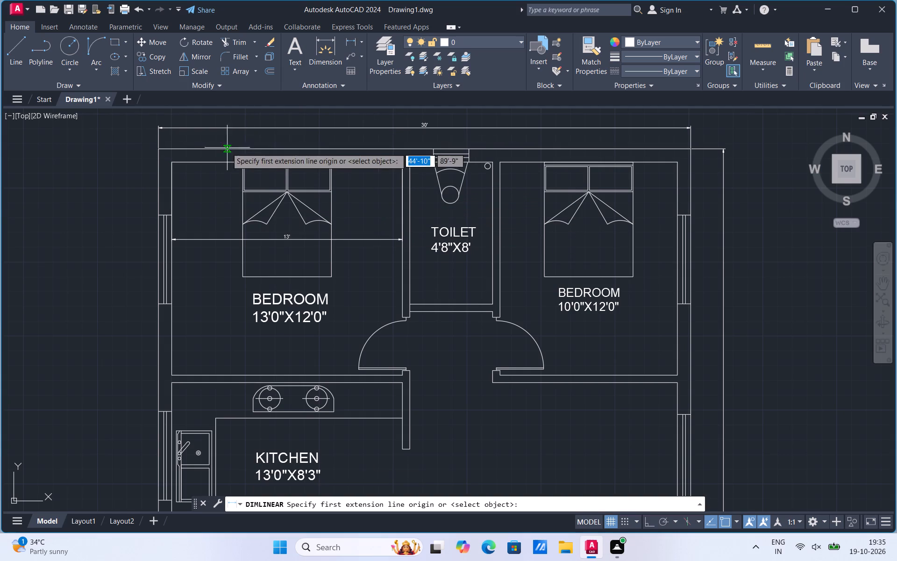
{"action": "left_click", "coordinate": [175, 161]}
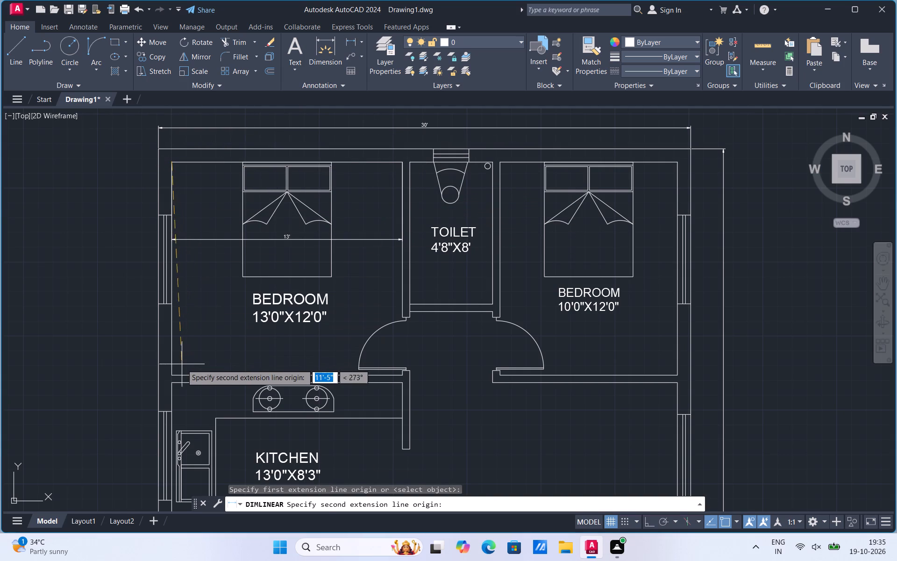
{"action": "left_click", "coordinate": [171, 372]}
{"action": "left_click", "coordinate": [199, 350]}
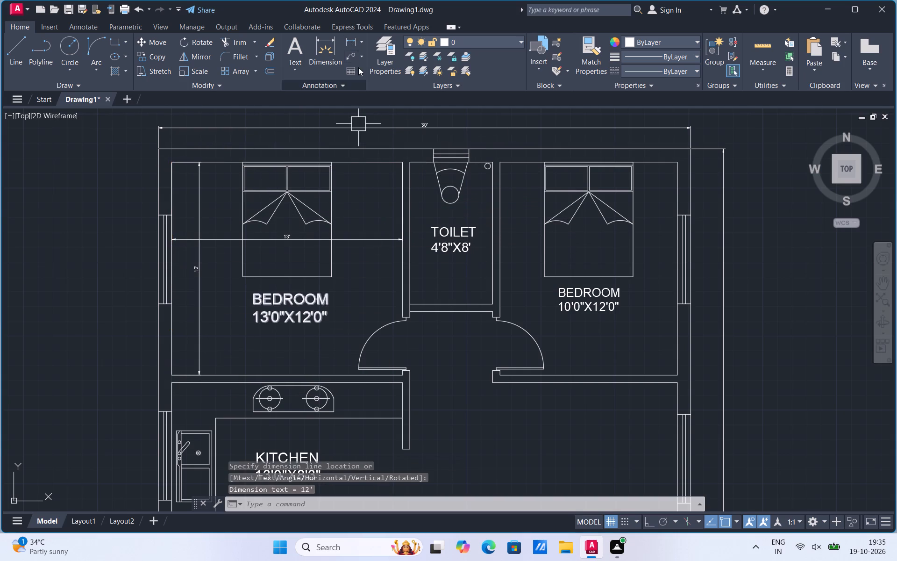
Add linear dimensions for the toilet's interior width and depth, placing both inside the room.
{"action": "left_click", "coordinate": [351, 46]}
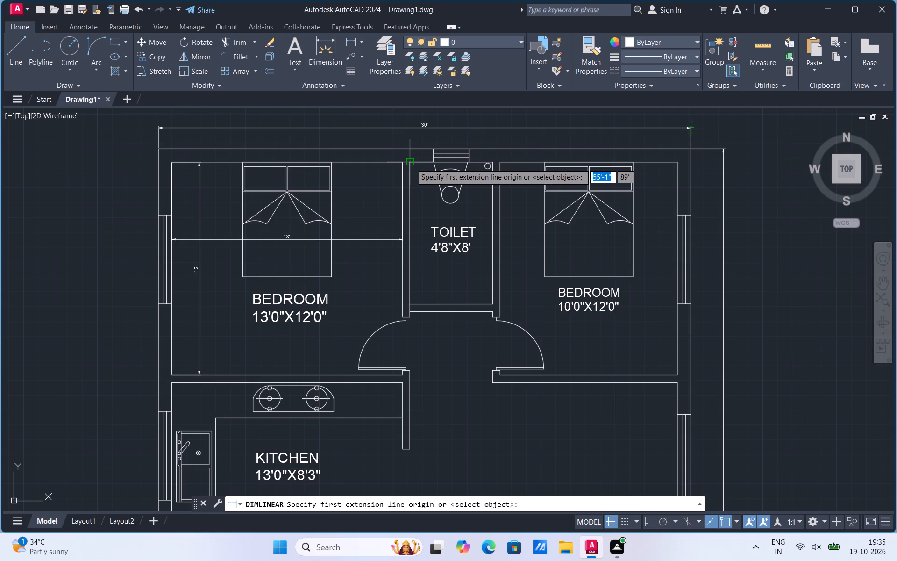
{"action": "left_click", "coordinate": [411, 164]}
{"action": "scroll", "coordinate": [499, 157], "scroll_direction": "up", "scroll_amount": 2}
{"action": "left_click", "coordinate": [481, 170]}
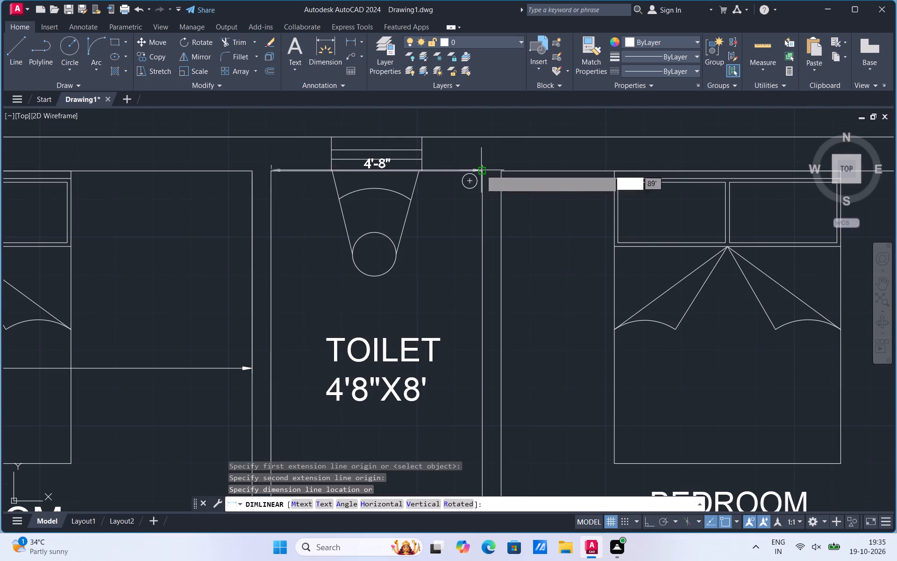
{"action": "left_click", "coordinate": [458, 307]}
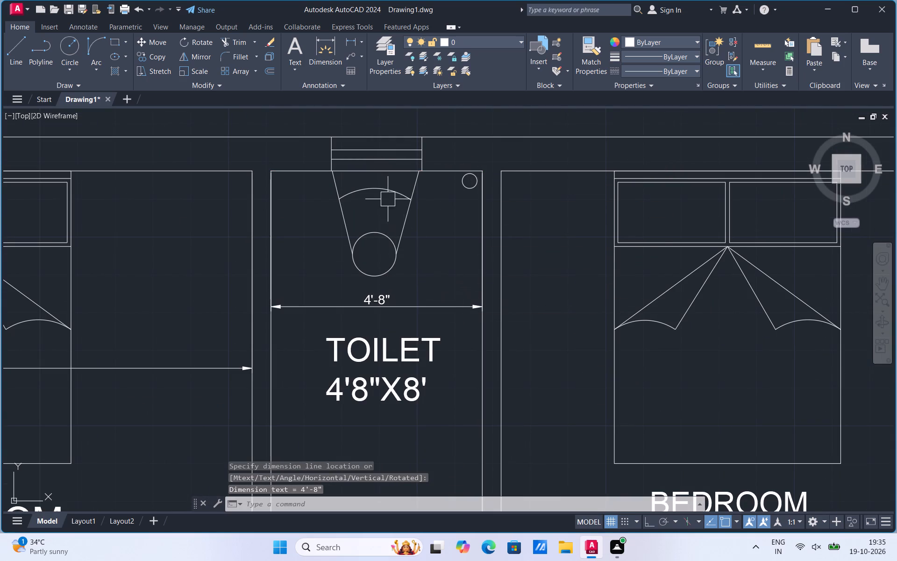
{"action": "left_click", "coordinate": [351, 41]}
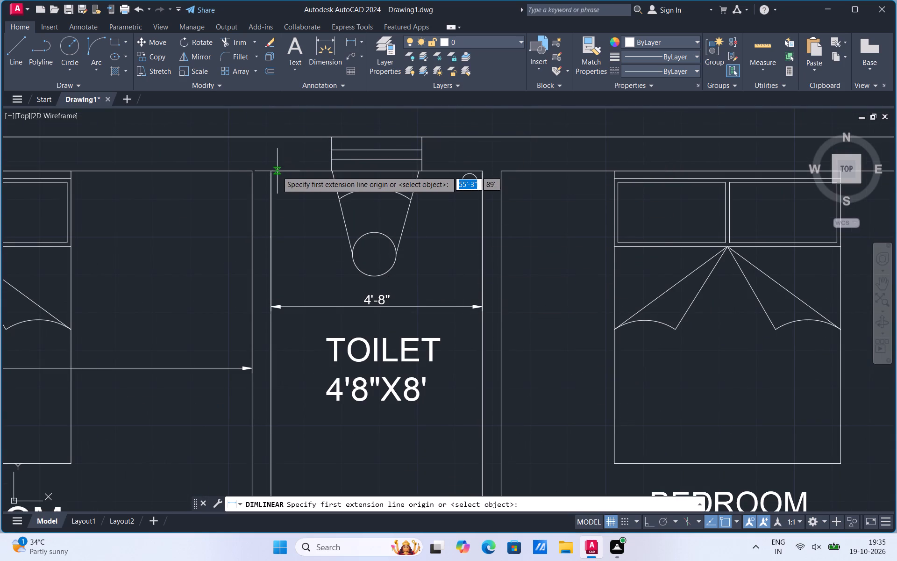
{"action": "left_click", "coordinate": [272, 173]}
{"action": "scroll", "coordinate": [281, 167], "scroll_direction": "down", "scroll_amount": 1}
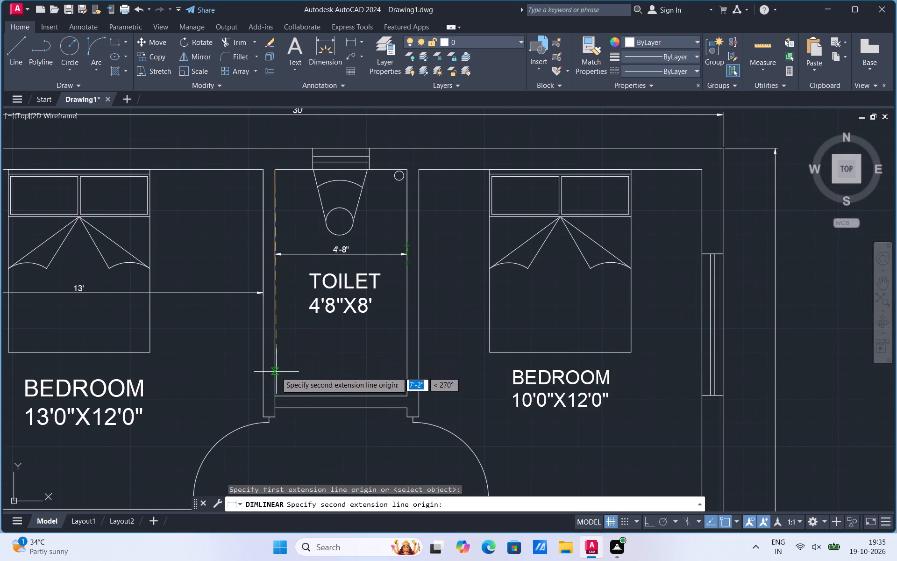
{"action": "left_click", "coordinate": [277, 393]}
{"action": "left_click", "coordinate": [292, 383]}
With Ortho on, draw a 2'6" horizontal line in the open space above the LIVING&DINING label.
{"action": "scroll", "coordinate": [365, 215], "scroll_direction": "down", "scroll_amount": 3}
{"action": "scroll", "coordinate": [362, 342], "scroll_direction": "up", "scroll_amount": 2}
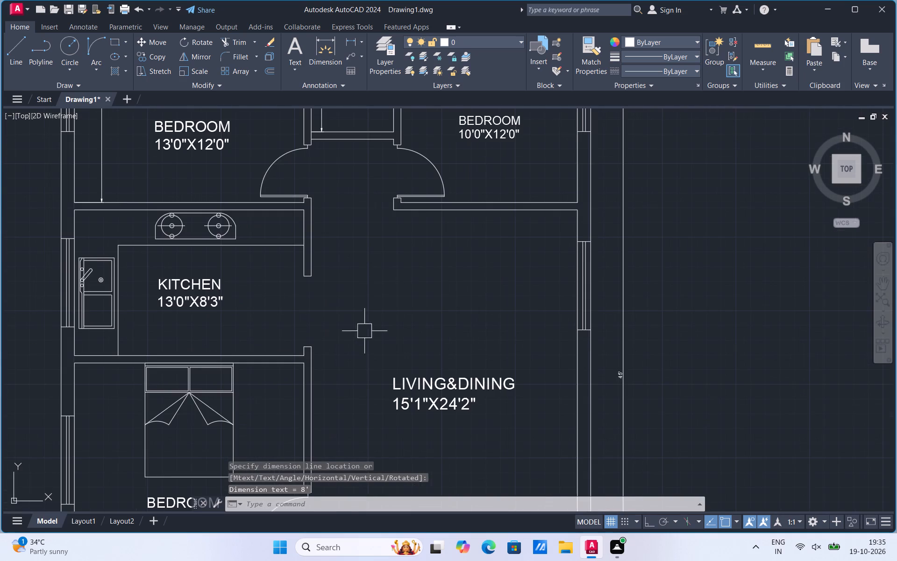
{"action": "left_click", "coordinate": [13, 68]}
{"action": "left_click", "coordinate": [388, 346]}
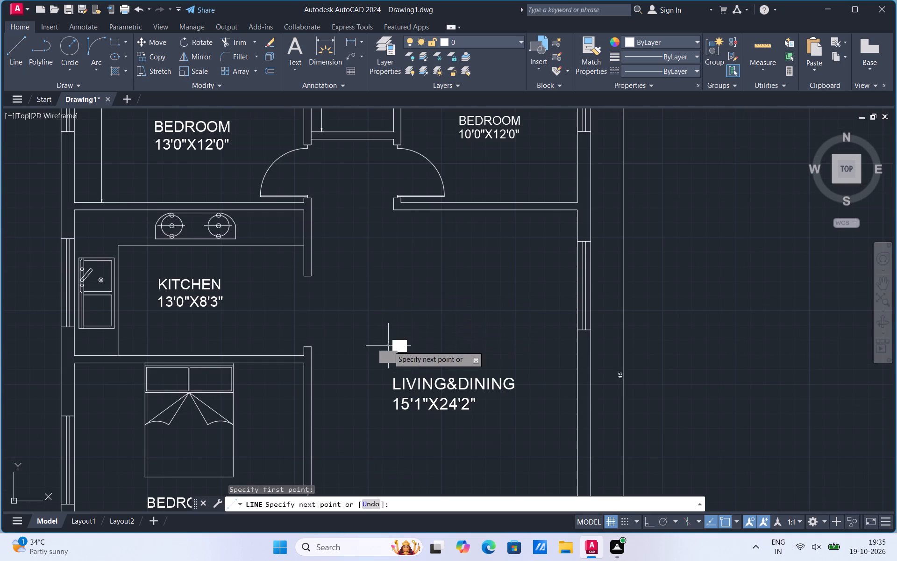
{"action": "left_click", "coordinate": [651, 521]}
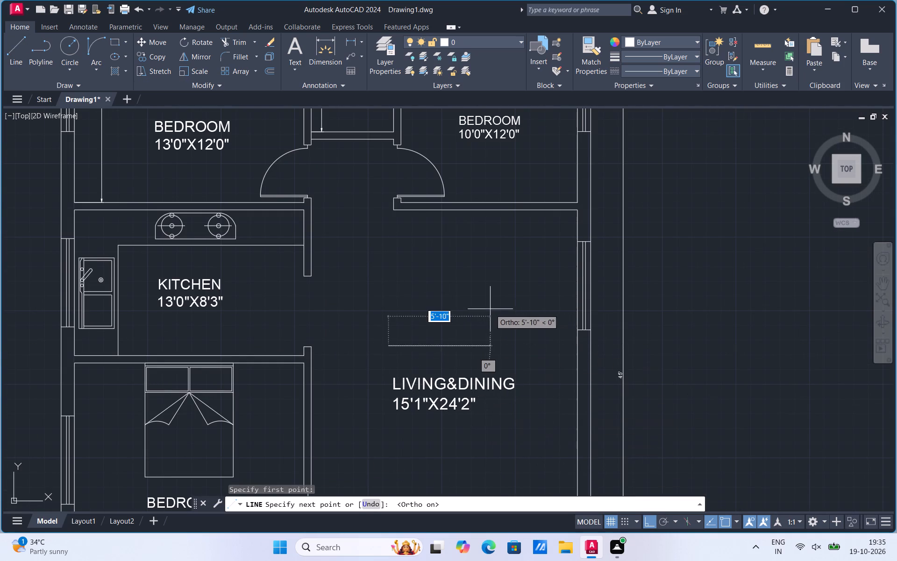
{"action": "scroll", "coordinate": [481, 315], "scroll_direction": "up", "scroll_amount": 2}
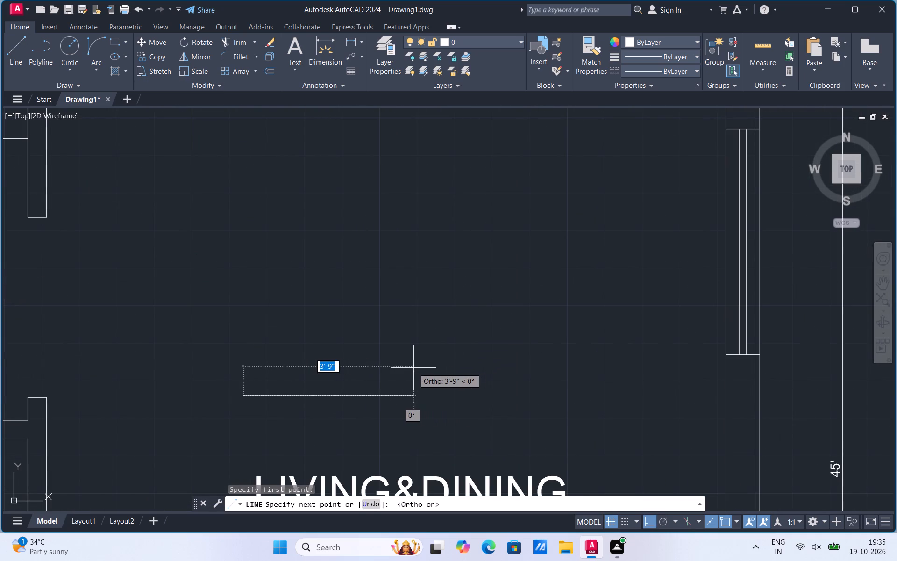
{"action": "type", "text": "2'6"}
{"action": "key", "text": "shift+quotedbl"}
{"action": "key", "text": "Return"}
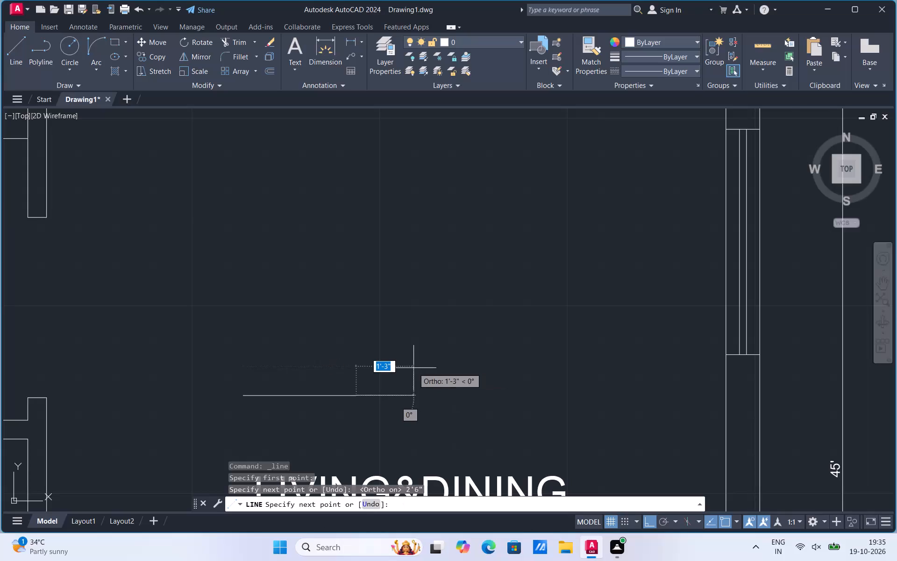
{"action": "key", "text": "Escape"}
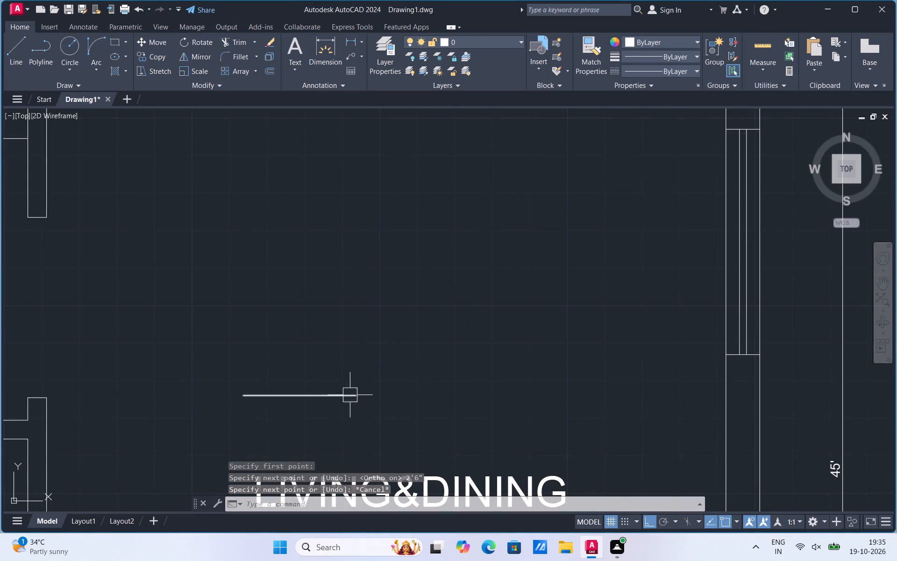
Draw a 2' vertical line upward from the left end of the 2'6" horizontal line.
{"action": "scroll", "coordinate": [387, 407], "scroll_direction": "down", "scroll_amount": 2}
{"action": "scroll", "coordinate": [338, 395], "scroll_direction": "up", "scroll_amount": 1}
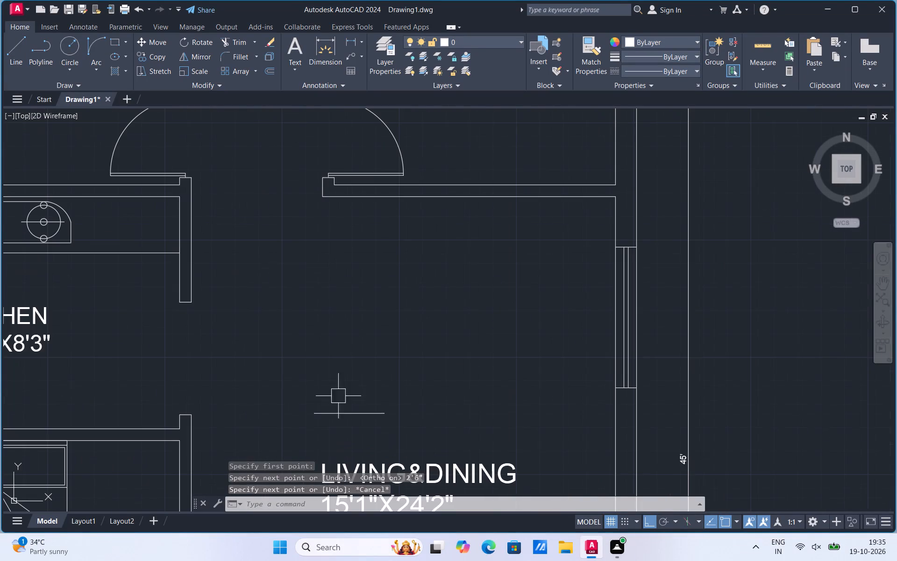
{"action": "left_click", "coordinate": [9, 59]}
{"action": "left_click", "coordinate": [314, 410]}
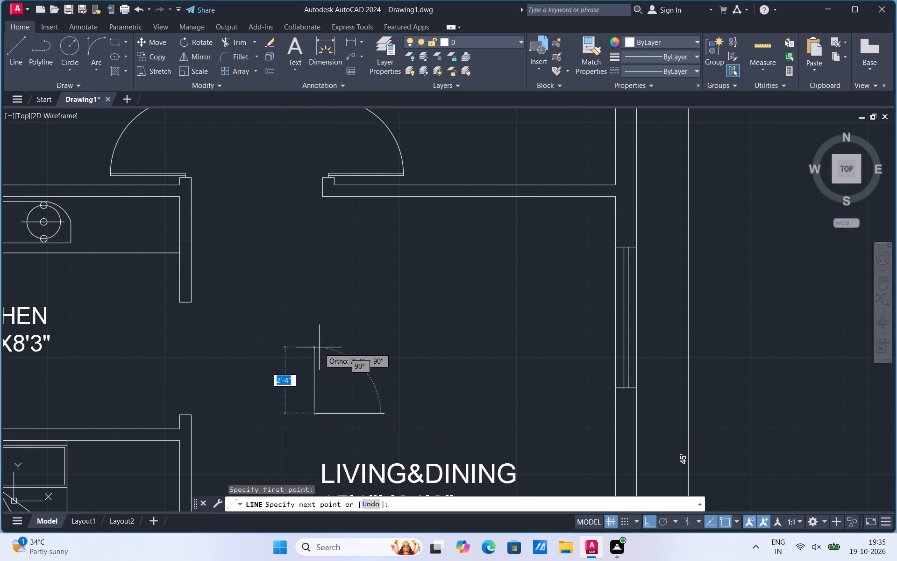
{"action": "type", "text": "2'"}
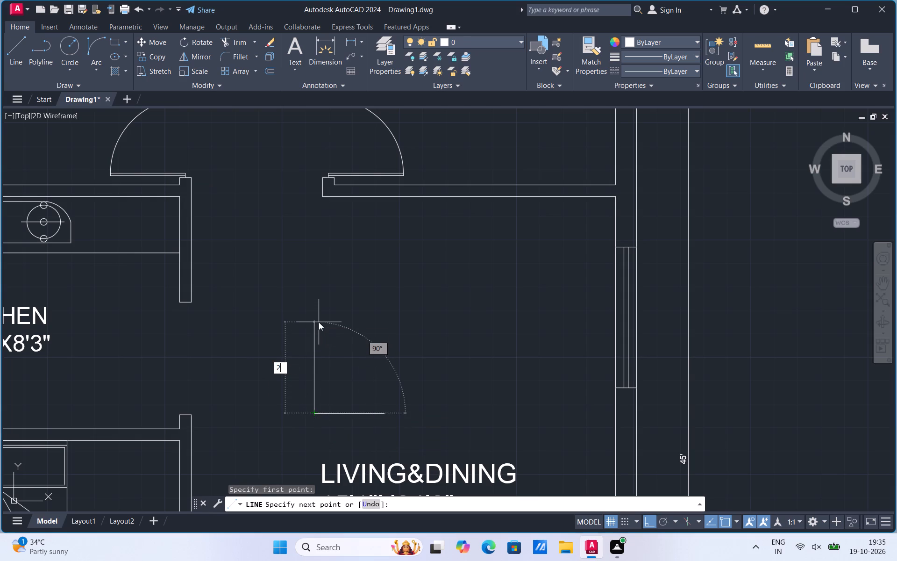
{"action": "key", "text": "Return"}
{"action": "key", "text": "Escape"}
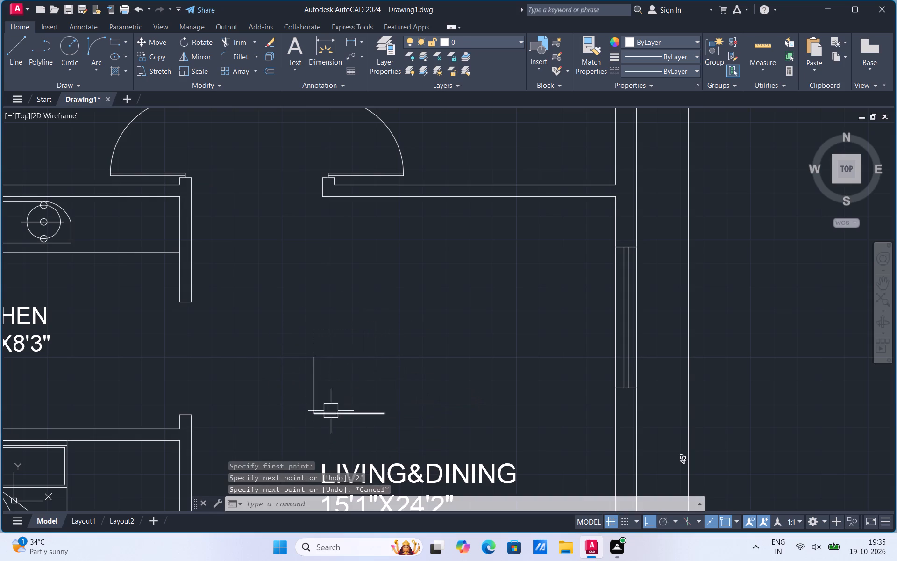
Move the 2' vertical line inward along the horizontal line from its left end, in two shifts of about 0'-1".
{"action": "scroll", "coordinate": [326, 417], "scroll_direction": "up", "scroll_amount": 2}
{"action": "left_click", "coordinate": [292, 375]}
{"action": "right_click", "coordinate": [292, 375]}
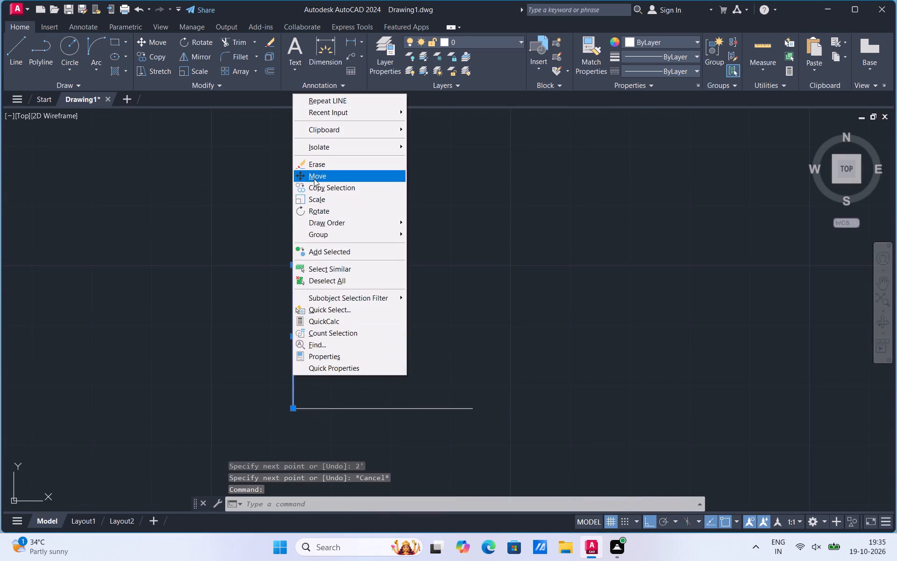
{"action": "left_click", "coordinate": [314, 179]}
{"action": "scroll", "coordinate": [302, 397], "scroll_direction": "up", "scroll_amount": 1}
{"action": "left_click", "coordinate": [285, 418]}
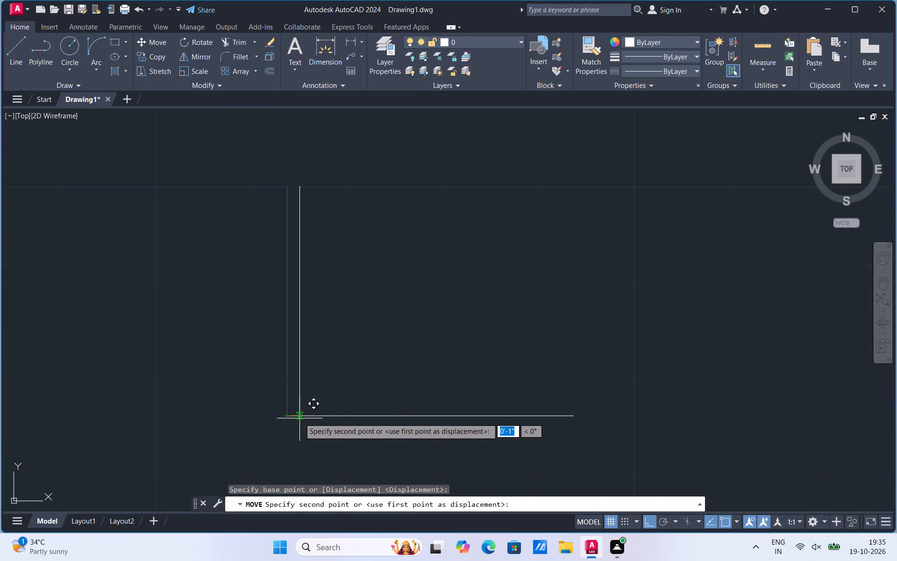
{"action": "left_click", "coordinate": [300, 418]}
{"action": "left_click", "coordinate": [304, 384]}
{"action": "right_click", "coordinate": [304, 384]}
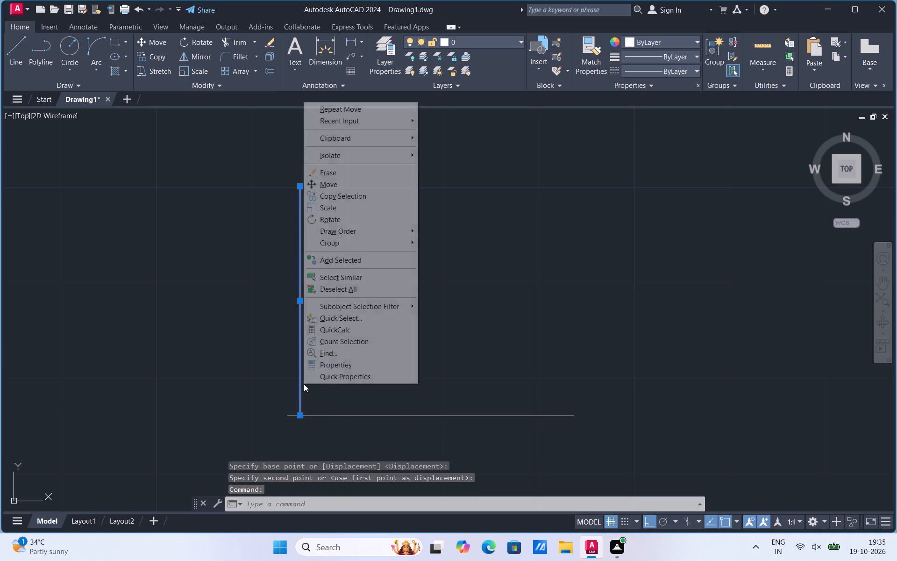
{"action": "left_click", "coordinate": [329, 187]}
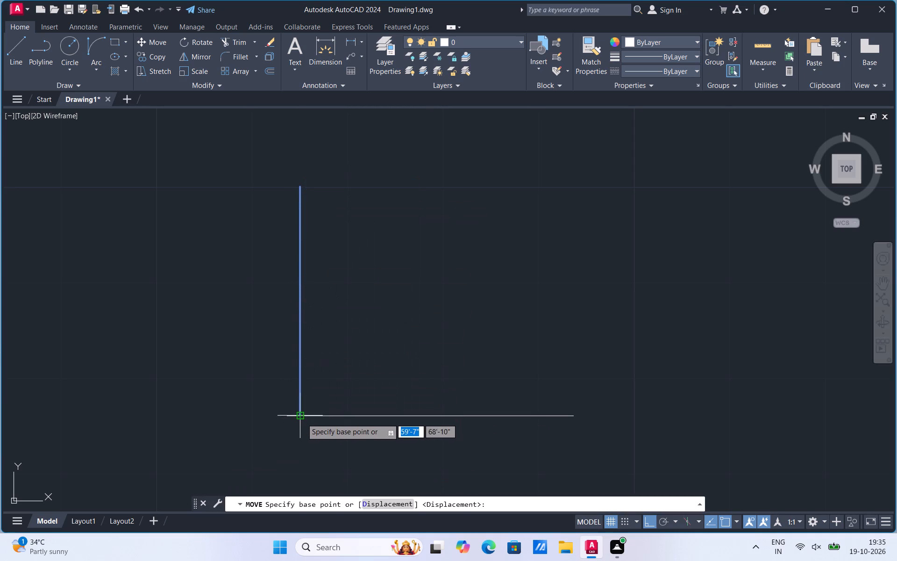
{"action": "left_click", "coordinate": [302, 418]}
{"action": "left_click", "coordinate": [308, 416]}
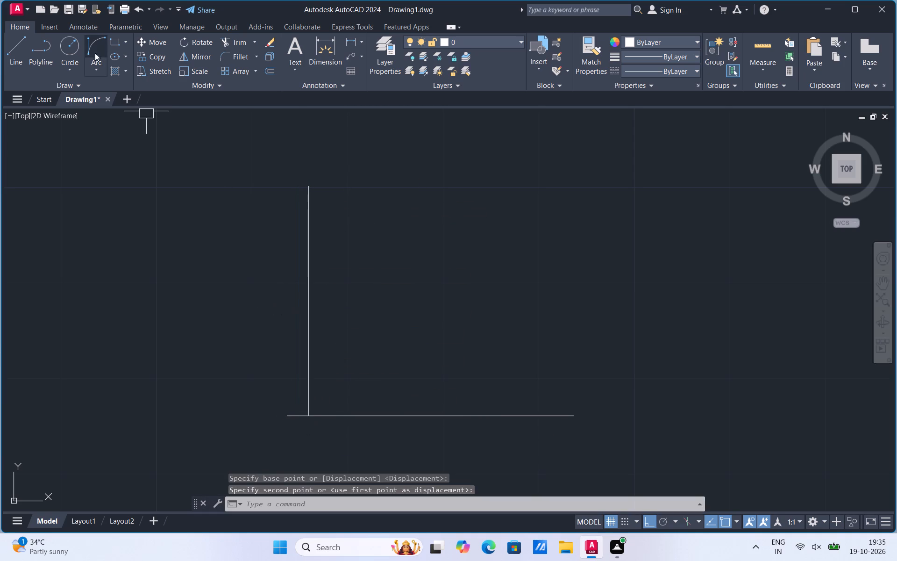
Draw a start-end-direction arc from the vertical line's top end to the horizontal line near its right end as the door swing.
{"action": "left_click", "coordinate": [97, 71]}
{"action": "left_click", "coordinate": [119, 210]}
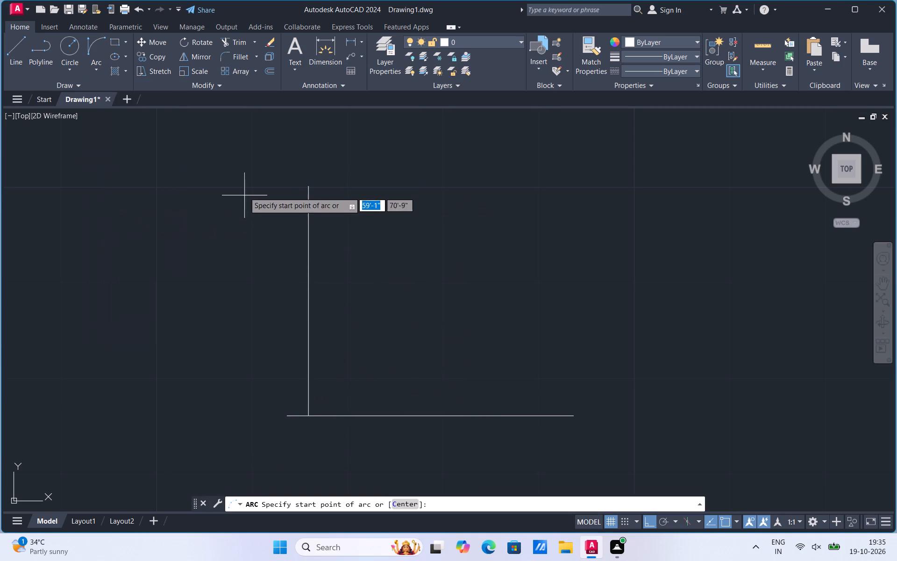
{"action": "left_click", "coordinate": [308, 183]}
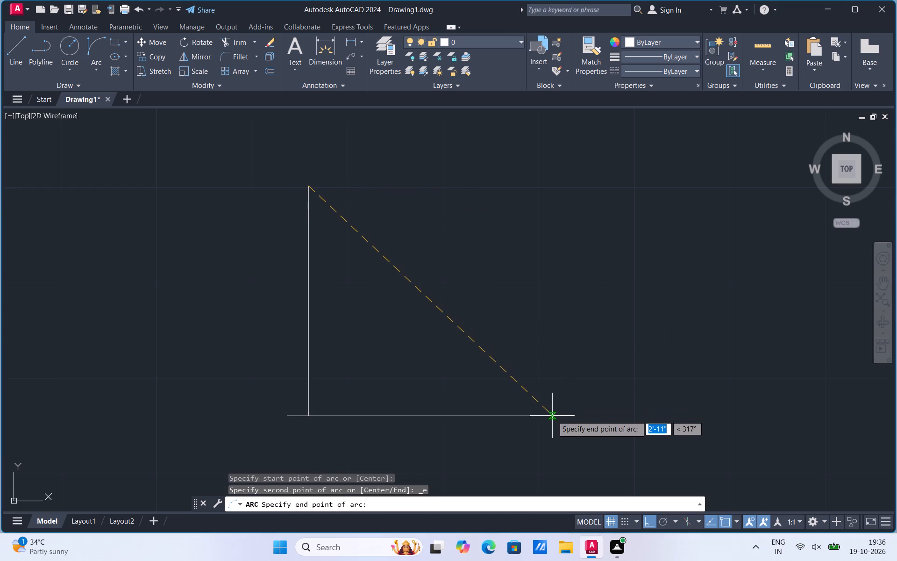
{"action": "left_click", "coordinate": [554, 417]}
{"action": "left_click", "coordinate": [551, 373]}
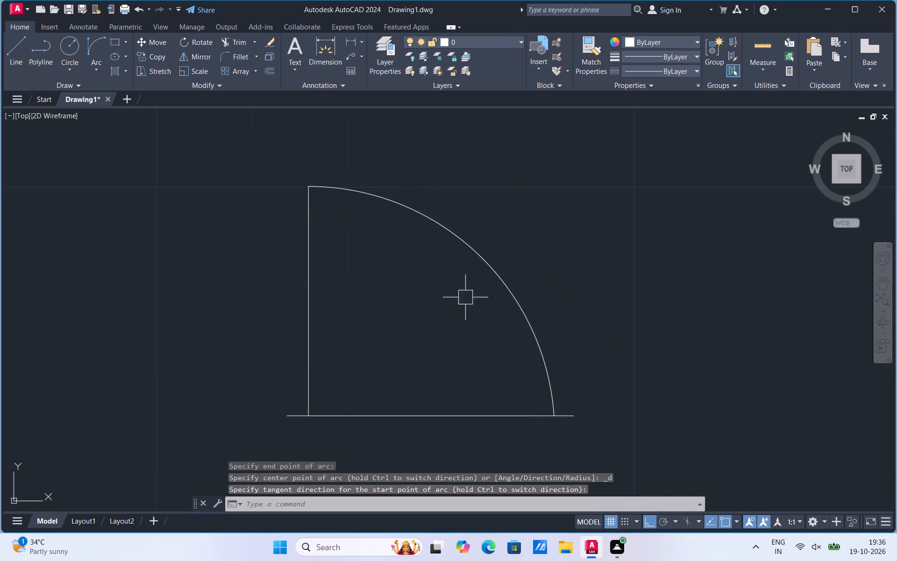
Trim the part of the horizontal line between the vertical line and the door swing arc.
{"action": "left_click", "coordinate": [238, 43]}
{"action": "left_click", "coordinate": [383, 413]}
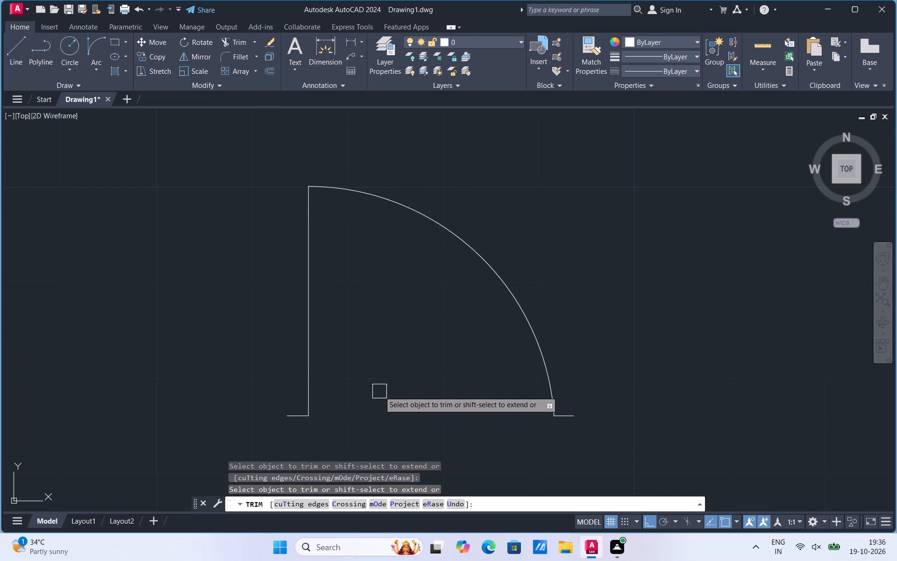
{"action": "key", "text": "Escape"}
Copy the 2' vertical line about 0'-1" to the left to form the second edge of the door leaf.
{"action": "left_click", "coordinate": [312, 351]}
{"action": "right_click", "coordinate": [311, 351]}
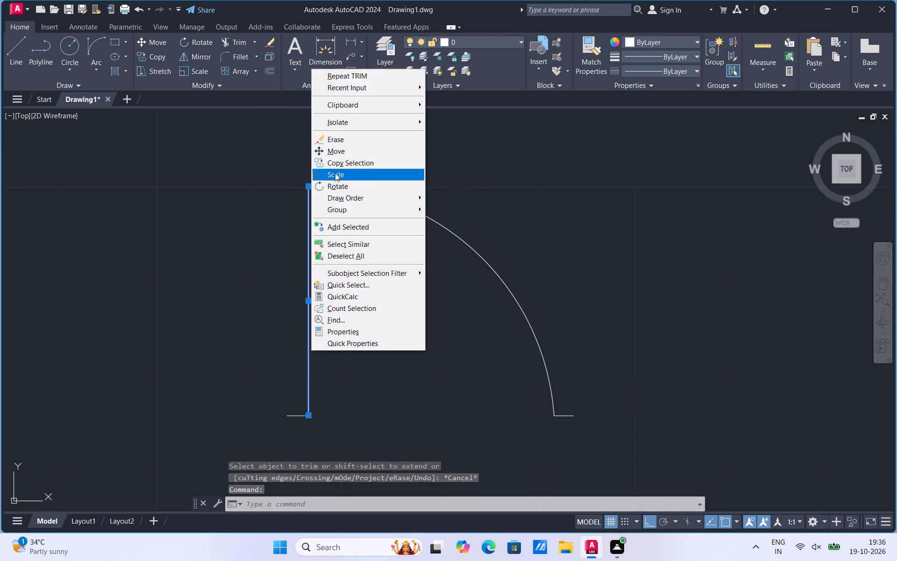
{"action": "left_click", "coordinate": [340, 165]}
{"action": "left_click", "coordinate": [309, 418]}
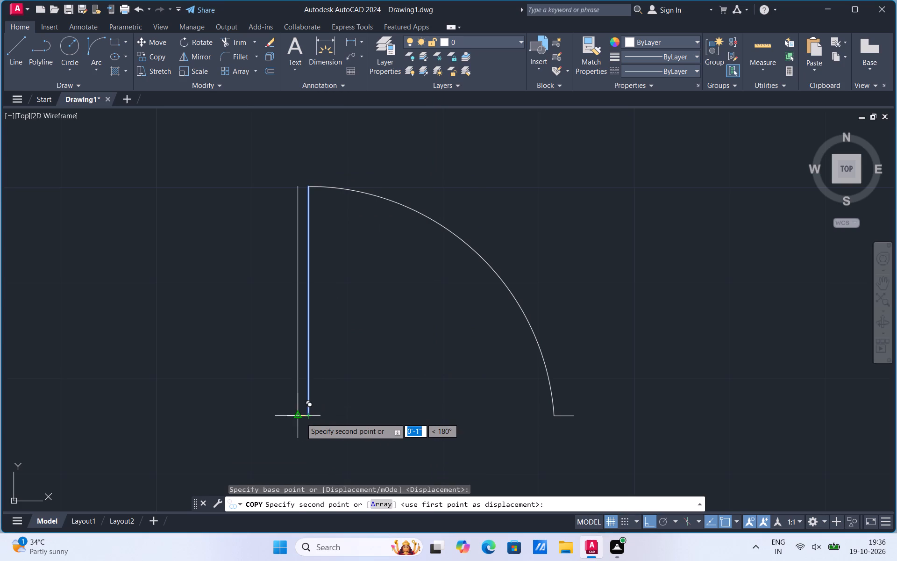
{"action": "left_click", "coordinate": [301, 418]}
{"action": "scroll", "coordinate": [307, 157], "scroll_direction": "up", "scroll_amount": 3}
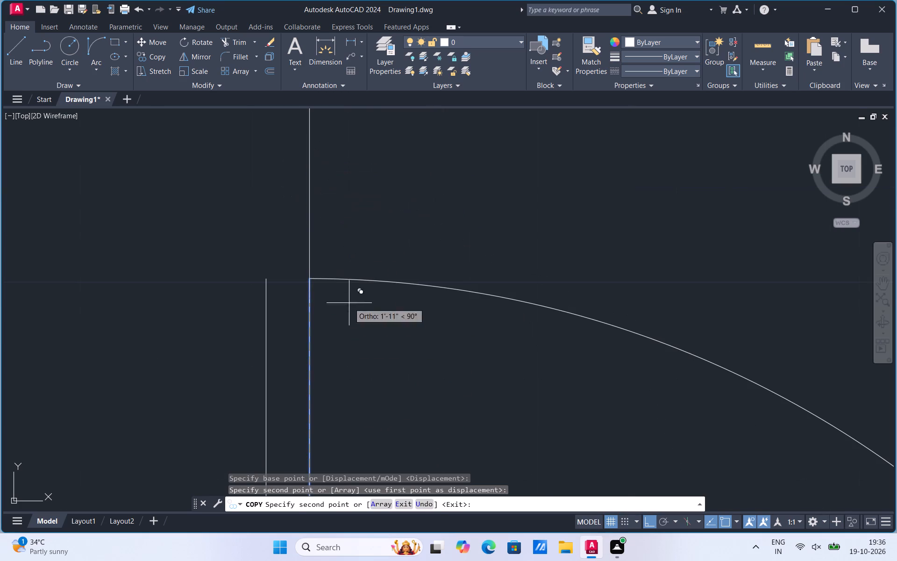
{"action": "key", "text": "Escape"}
Extend the upper end of the door swing arc to the copied line, closing the top of the door leaf.
{"action": "type", "text": "ex"}
{"action": "left_click", "coordinate": [401, 391]}
{"action": "left_click", "coordinate": [334, 277]}
{"action": "scroll", "coordinate": [343, 257], "scroll_direction": "down", "scroll_amount": 3}
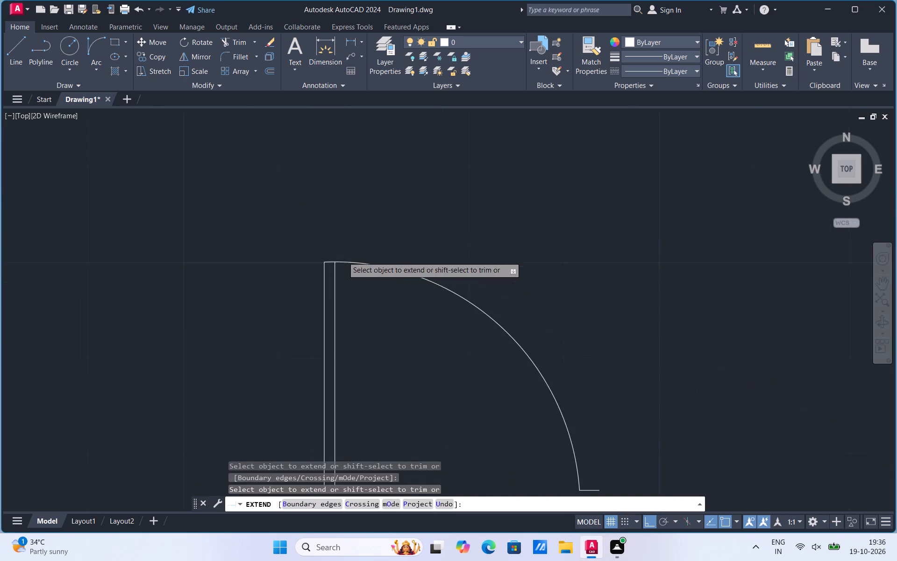
Group all the lines and the swing arc of the small door symbol into one object.
{"action": "scroll", "coordinate": [343, 257], "scroll_direction": "down", "scroll_amount": 2}
{"action": "key", "text": "Escape"}
{"action": "left_click", "coordinate": [296, 388]}
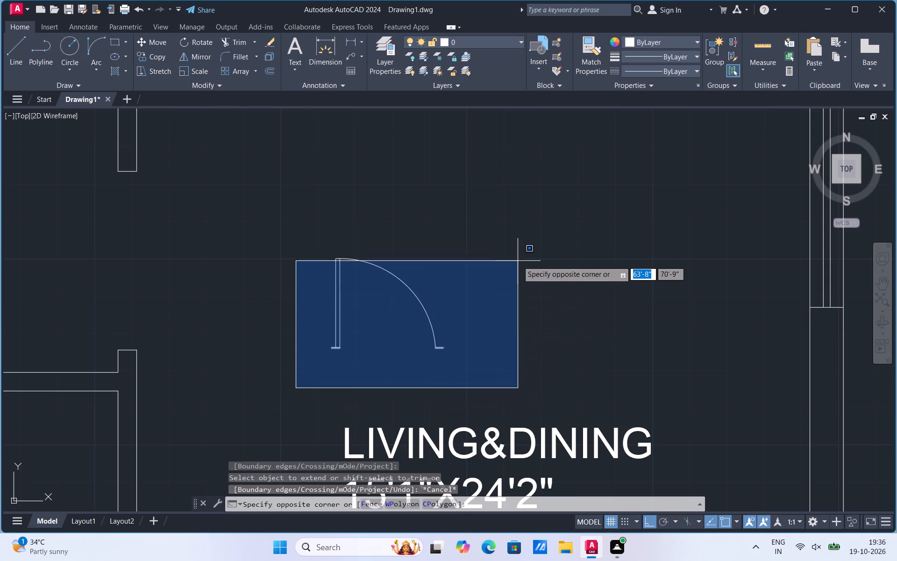
{"action": "left_click", "coordinate": [518, 232]}
{"action": "right_click", "coordinate": [453, 269]}
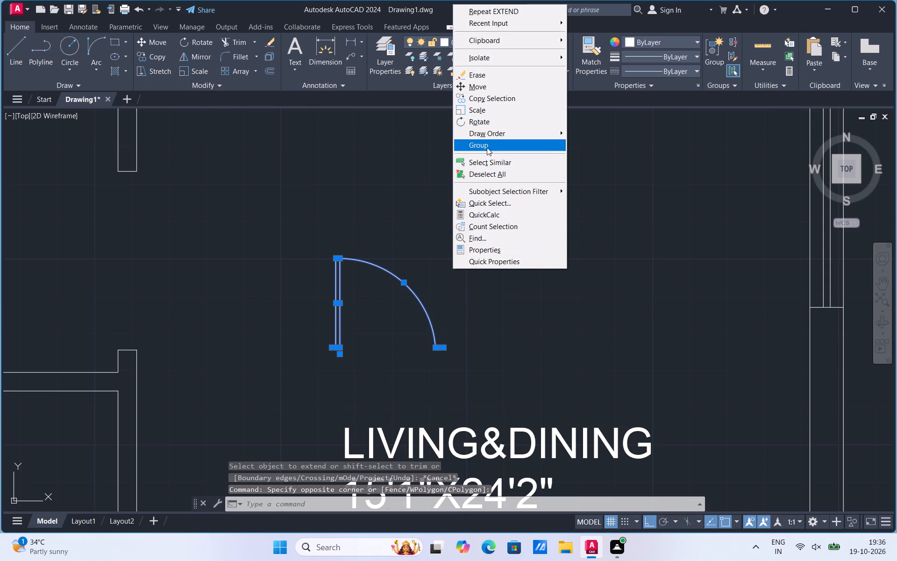
{"action": "left_click", "coordinate": [489, 144]}
{"action": "left_click", "coordinate": [594, 145]}
Move the door group by its lower-left end to the toilet's lower-left inner corner.
{"action": "left_click", "coordinate": [394, 269]}
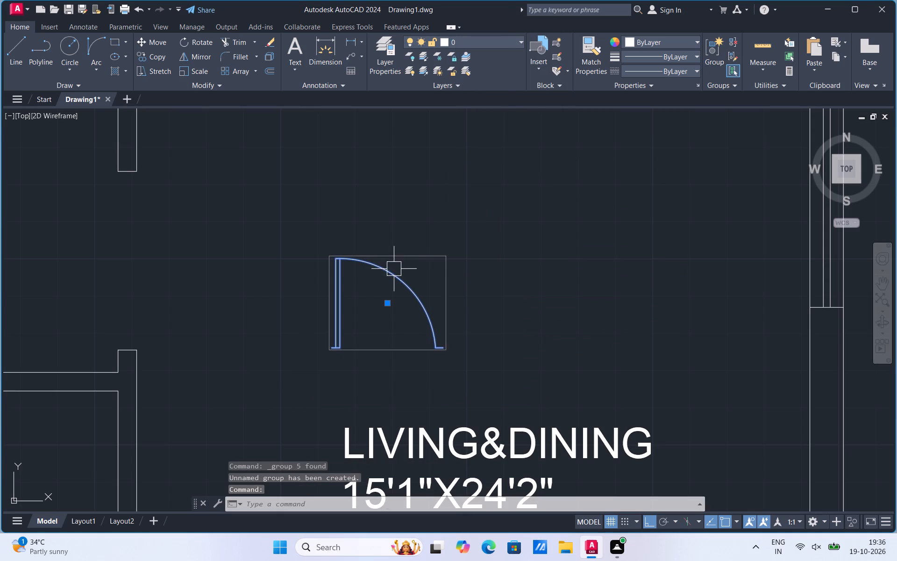
{"action": "right_click", "coordinate": [394, 269]}
{"action": "left_click", "coordinate": [426, 86]}
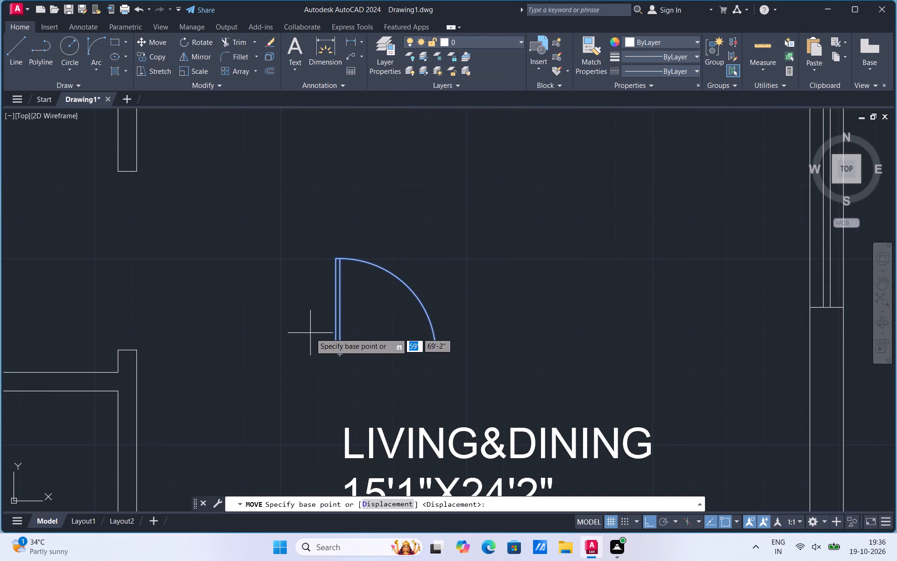
{"action": "left_click", "coordinate": [330, 348]}
{"action": "scroll", "coordinate": [334, 382], "scroll_direction": "down", "scroll_amount": 3}
{"action": "scroll", "coordinate": [290, 229], "scroll_direction": "up", "scroll_amount": 2}
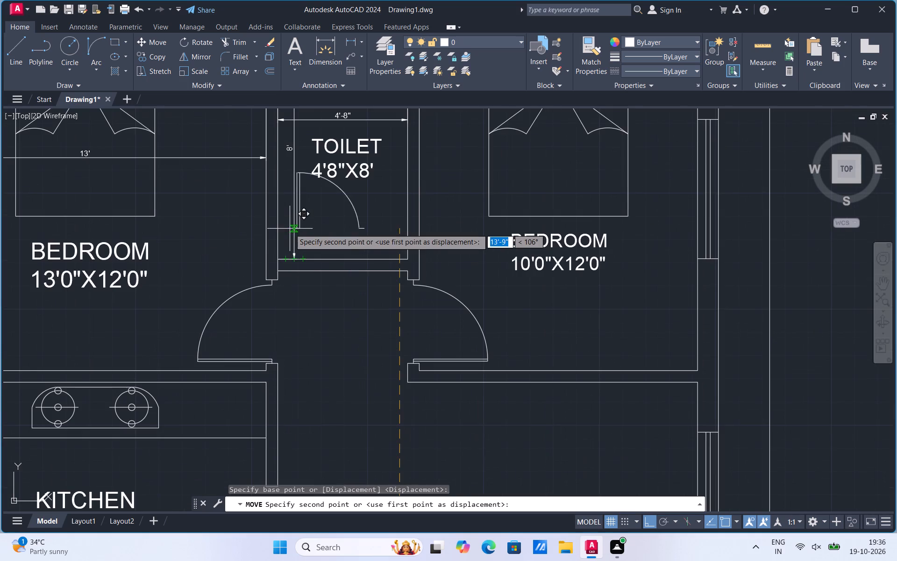
{"action": "left_click", "coordinate": [279, 264]}
{"action": "scroll", "coordinate": [290, 256], "scroll_direction": "up", "scroll_amount": 3}
Move the door group about 3" straight down into the thickness of the toilet's lower wall.
{"action": "left_click", "coordinate": [255, 257]}
{"action": "right_click", "coordinate": [255, 257]}
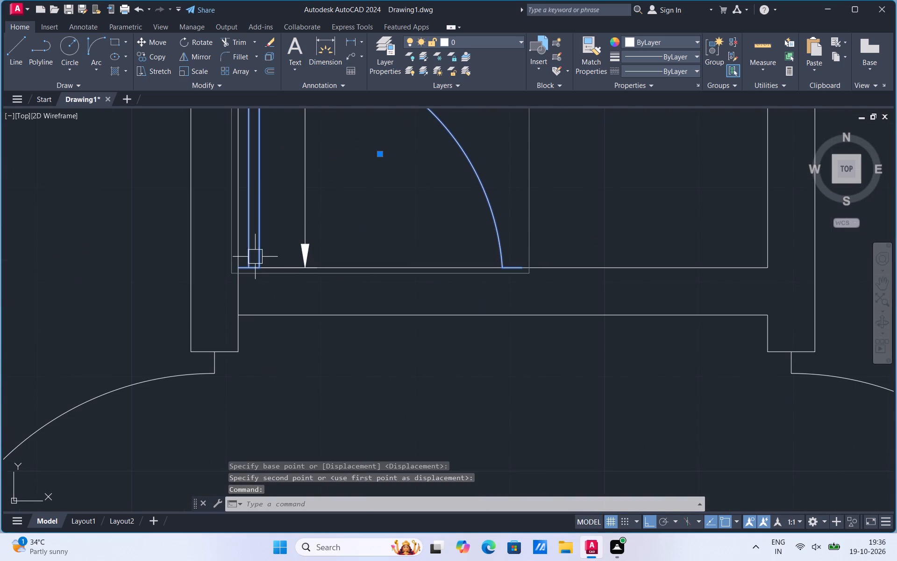
{"action": "left_click_drag", "start_coordinate": [281, 339], "coordinate": [277, 337]}
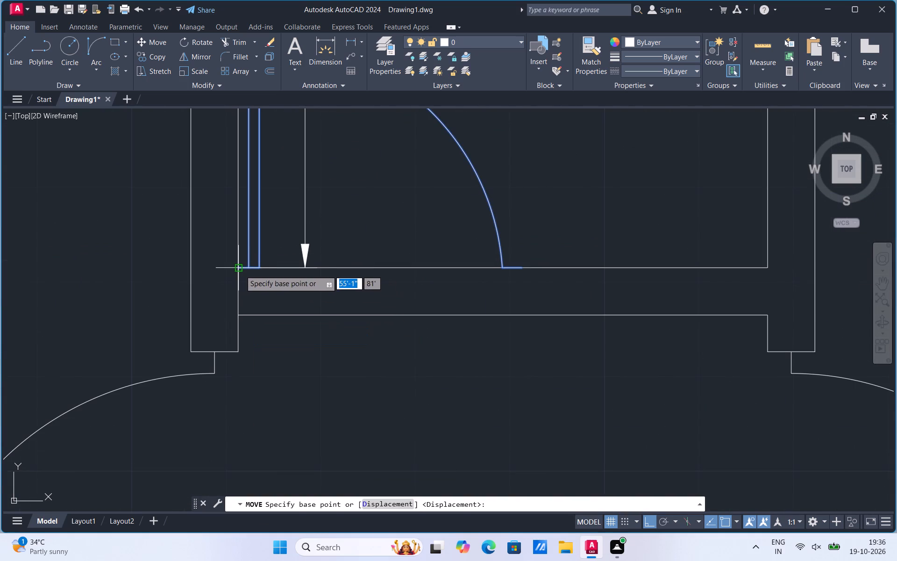
{"action": "left_click", "coordinate": [239, 268]}
{"action": "left_click", "coordinate": [238, 294]}
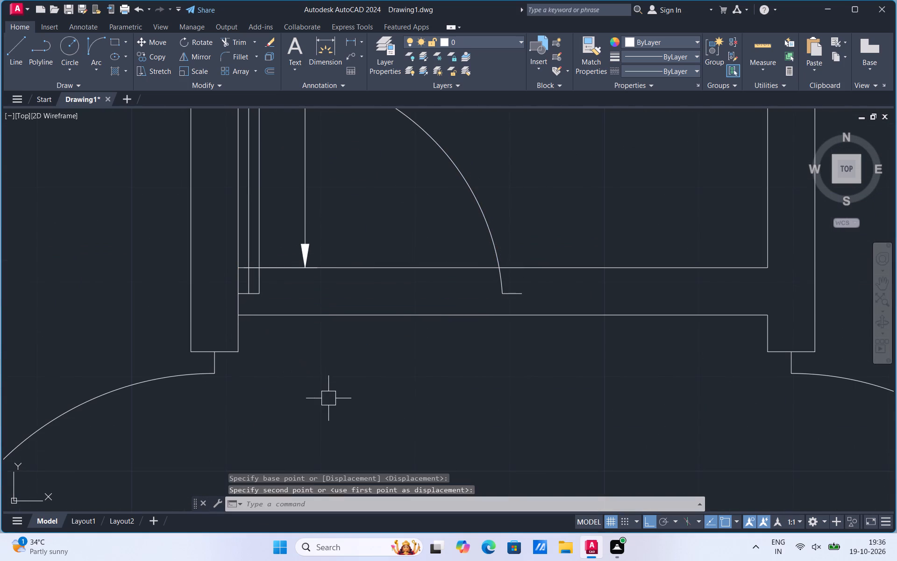
Draw a vertical jamb line from the door symbol's right end to the wall's upper line and extend it to the lower line.
{"action": "left_click", "coordinate": [21, 62]}
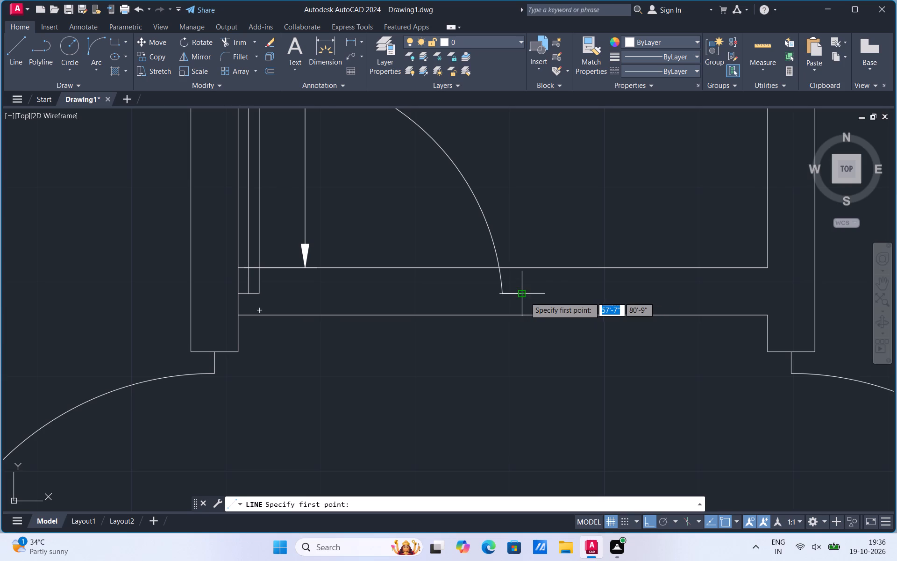
{"action": "left_click", "coordinate": [525, 297]}
{"action": "left_click", "coordinate": [526, 269]}
{"action": "key", "text": "Escape"}
{"action": "type", "text": "ex"}
{"action": "left_click", "coordinate": [602, 277]}
{"action": "left_click", "coordinate": [525, 281]}
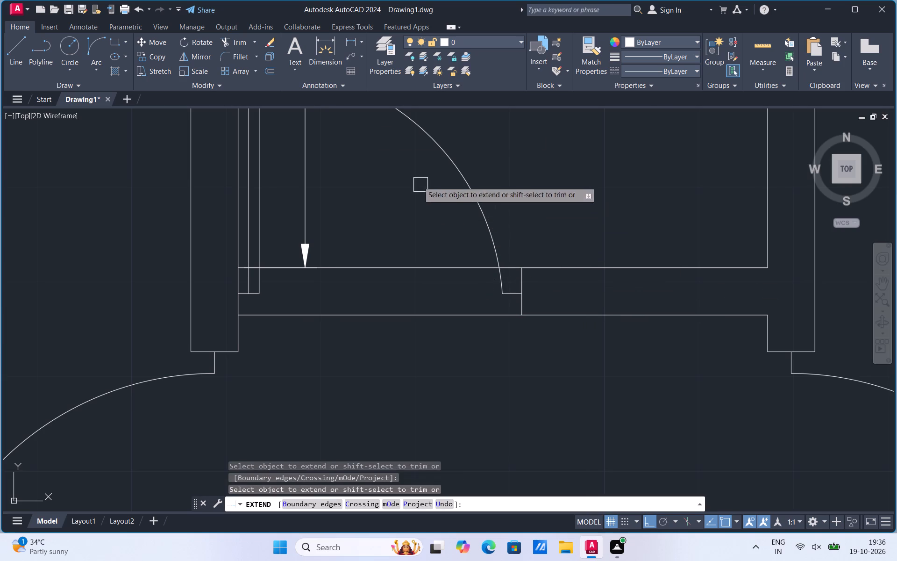
Trim the toilet's lower wall lines across the door opening, including the leftover segments at the door leaf and swing arc.
{"action": "left_click", "coordinate": [245, 45]}
{"action": "left_click_drag", "start_coordinate": [366, 222], "coordinate": [380, 338]}
{"action": "left_click", "coordinate": [278, 272]}
{"action": "scroll", "coordinate": [252, 261], "scroll_direction": "up", "scroll_amount": 2}
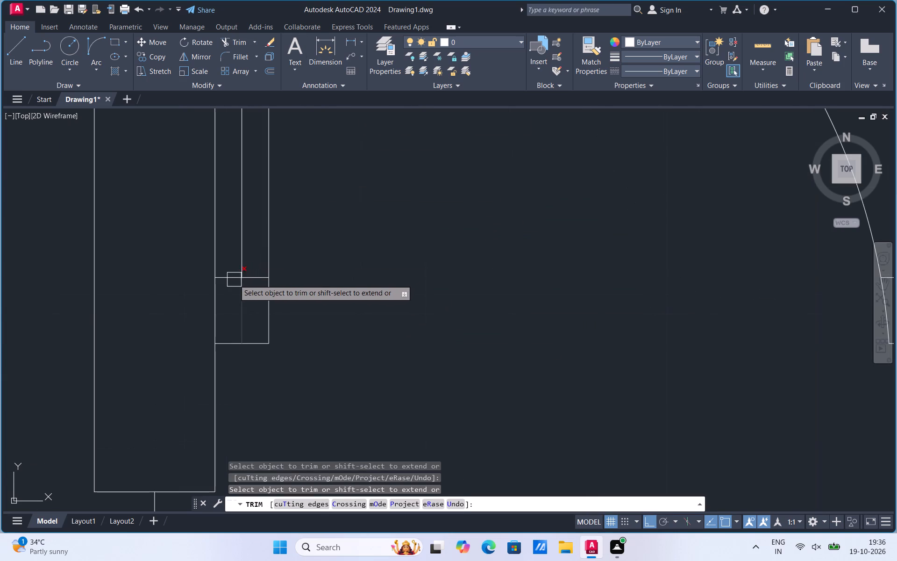
{"action": "left_click", "coordinate": [228, 280]}
{"action": "left_click", "coordinate": [256, 280]}
{"action": "scroll", "coordinate": [339, 333], "scroll_direction": "down", "scroll_amount": 3}
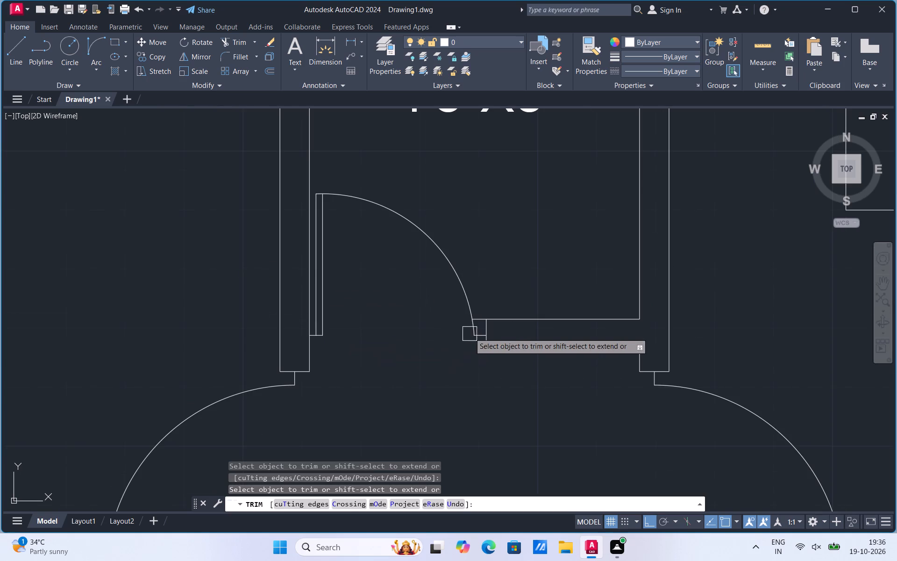
{"action": "scroll", "coordinate": [483, 310], "scroll_direction": "up", "scroll_amount": 2}
{"action": "left_click", "coordinate": [472, 331]}
Add a vertical linear dimension for the toilet's interior length, placed just inside its right wall.
{"action": "scroll", "coordinate": [472, 331], "scroll_direction": "down", "scroll_amount": 3}
{"action": "scroll", "coordinate": [404, 410], "scroll_direction": "down", "scroll_amount": 2}
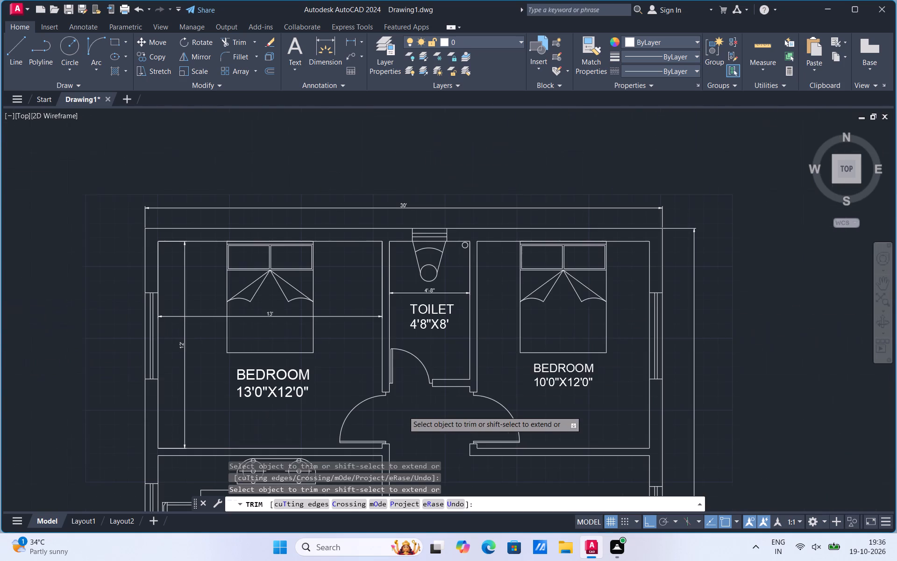
{"action": "left_click", "coordinate": [353, 41]}
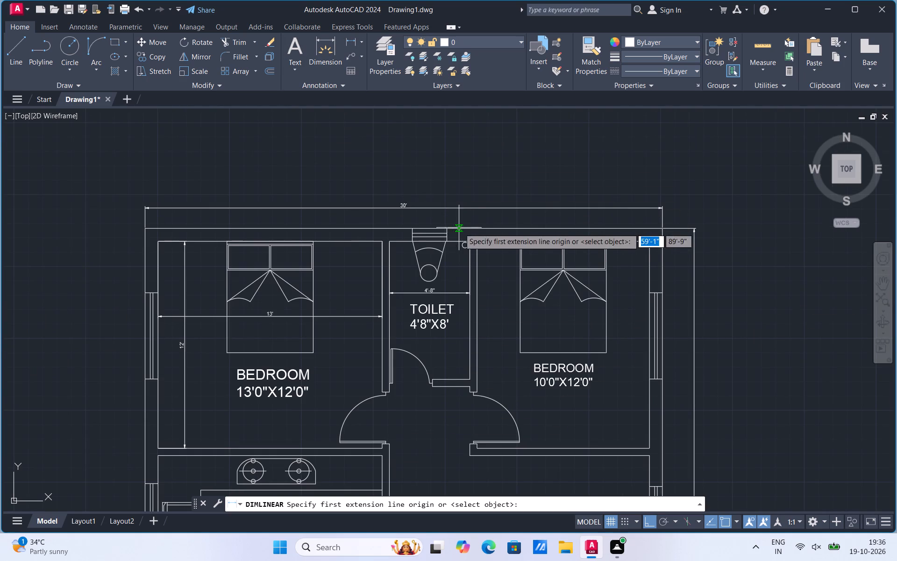
{"action": "scroll", "coordinate": [472, 238], "scroll_direction": "up", "scroll_amount": 1}
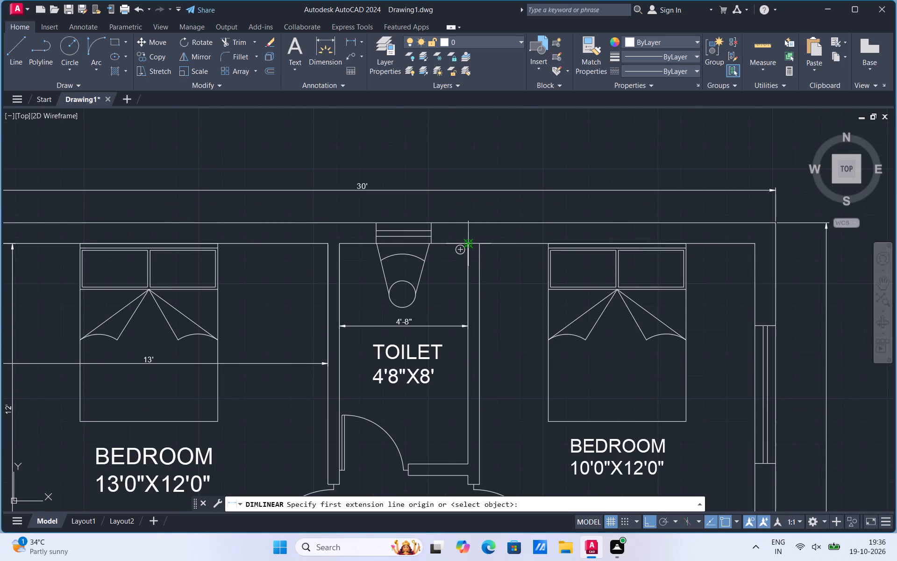
{"action": "left_click", "coordinate": [471, 243]}
{"action": "left_click", "coordinate": [471, 464]}
{"action": "left_click", "coordinate": [453, 448]}
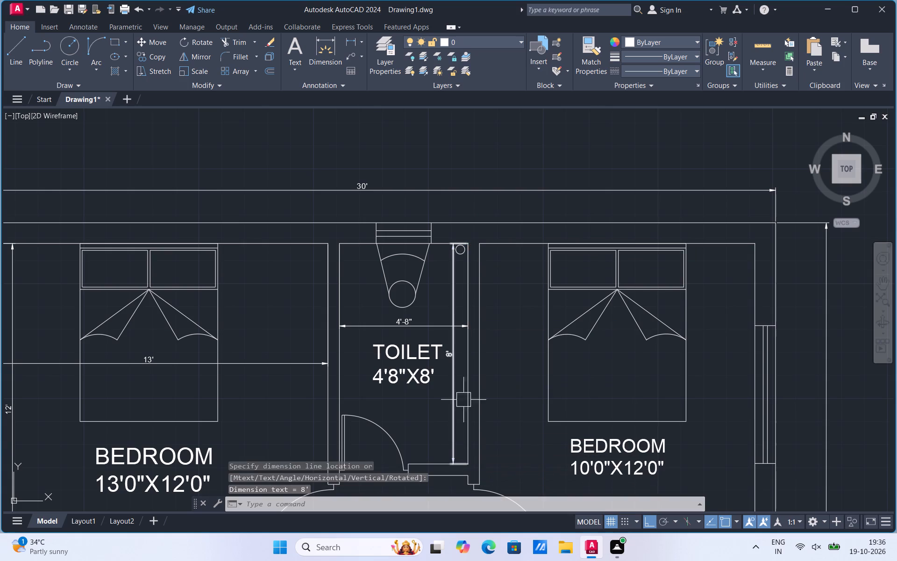
Dimension the interior width and length of the 10'0"X12'0" bedroom, placing them across the bed and inside the right wall.
{"action": "left_click", "coordinate": [350, 45]}
{"action": "left_click", "coordinate": [480, 244]}
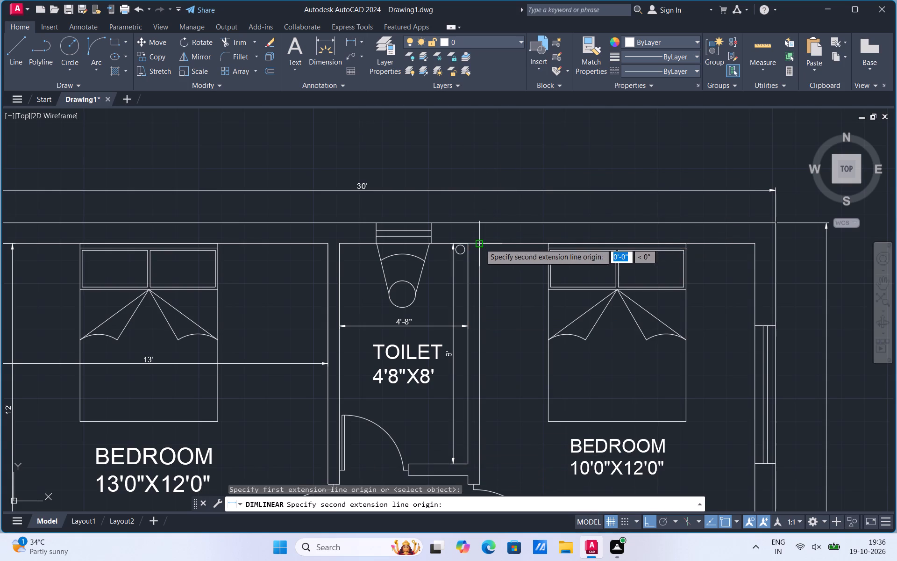
{"action": "left_click", "coordinate": [753, 243]}
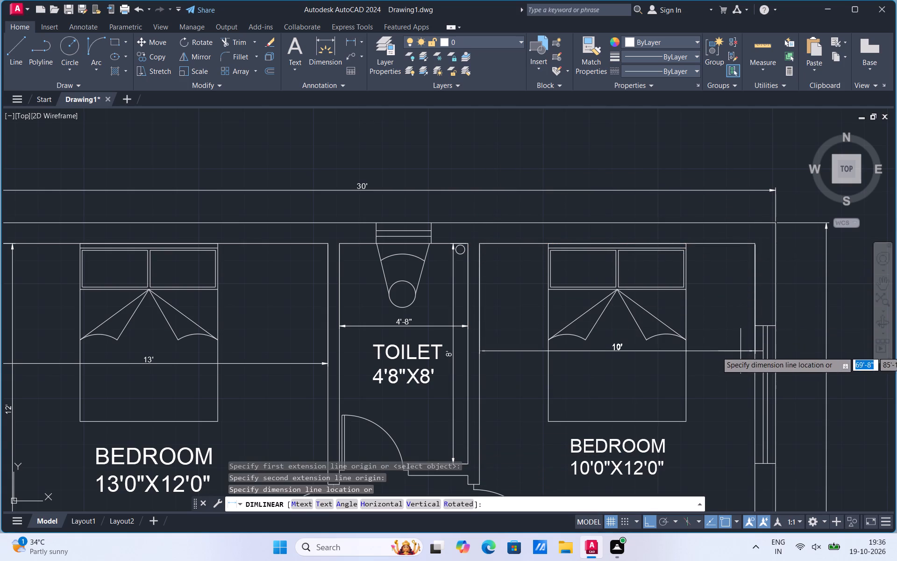
{"action": "left_click", "coordinate": [739, 362]}
{"action": "left_click", "coordinate": [351, 38]}
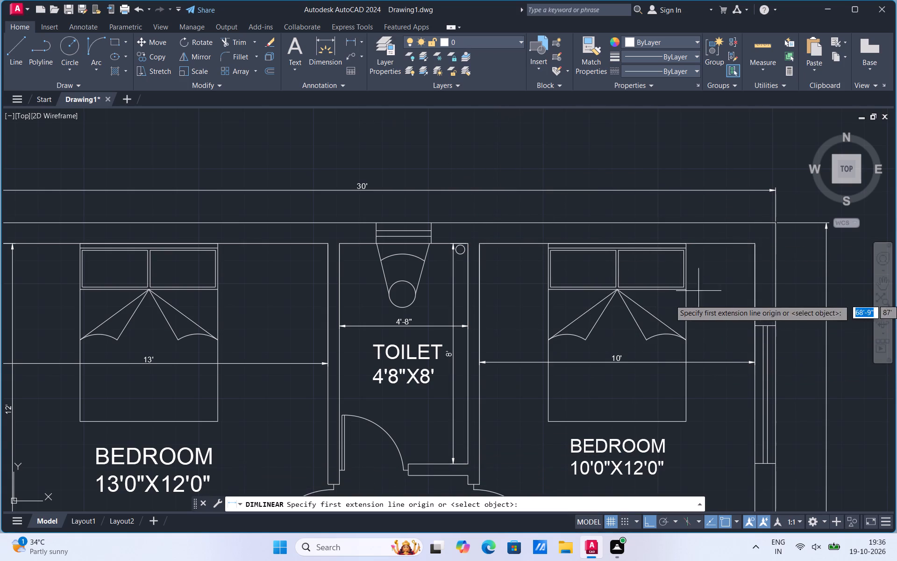
{"action": "left_click", "coordinate": [754, 243]}
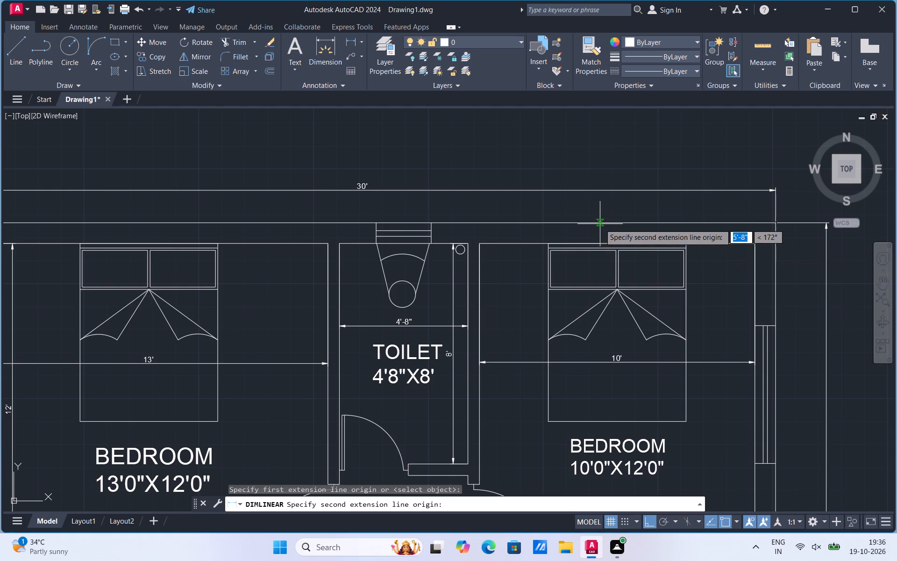
{"action": "scroll", "coordinate": [600, 224], "scroll_direction": "down", "scroll_amount": 2}
{"action": "scroll", "coordinate": [652, 346], "scroll_direction": "up", "scroll_amount": 1}
{"action": "left_click", "coordinate": [663, 370]}
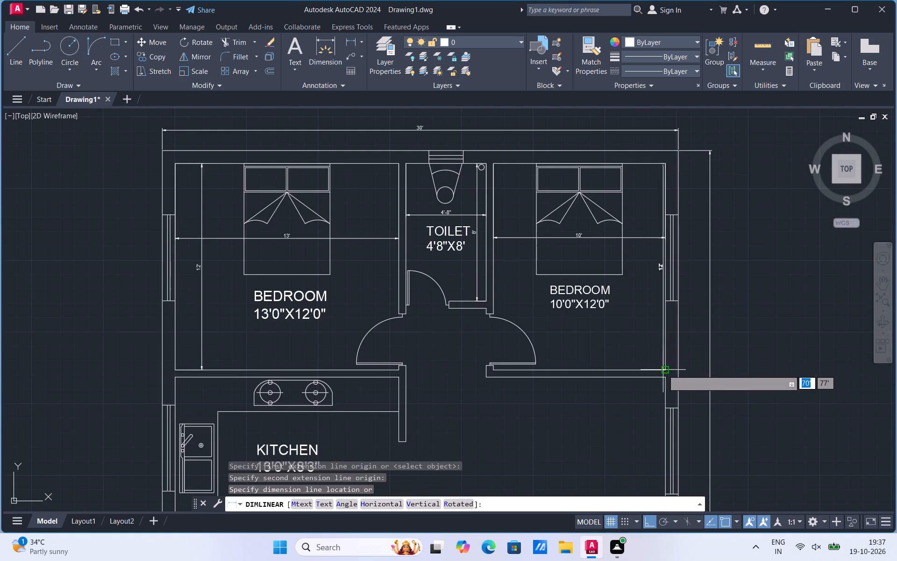
{"action": "left_click", "coordinate": [642, 359]}
Dimension the kitchen's interior width and length, placing them just below the stove counter and inside the right wall.
{"action": "scroll", "coordinate": [465, 208], "scroll_direction": "down", "scroll_amount": 2}
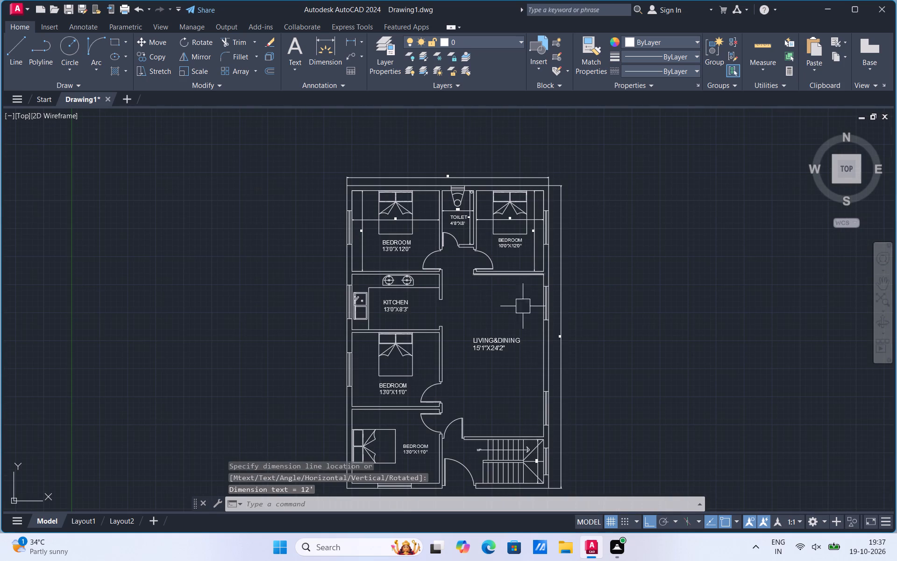
{"action": "scroll", "coordinate": [397, 297], "scroll_direction": "up", "scroll_amount": 2}
{"action": "left_click", "coordinate": [350, 43]}
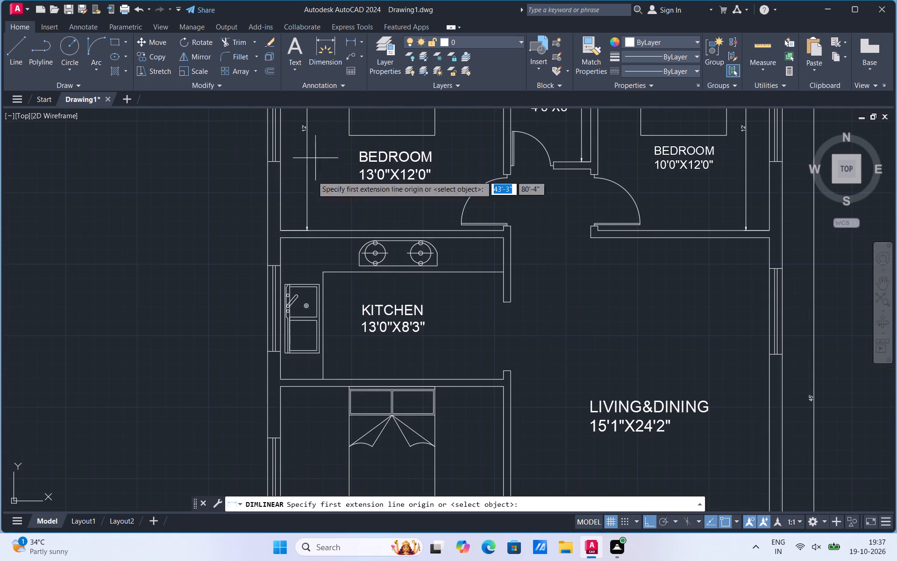
{"action": "left_click", "coordinate": [281, 239]}
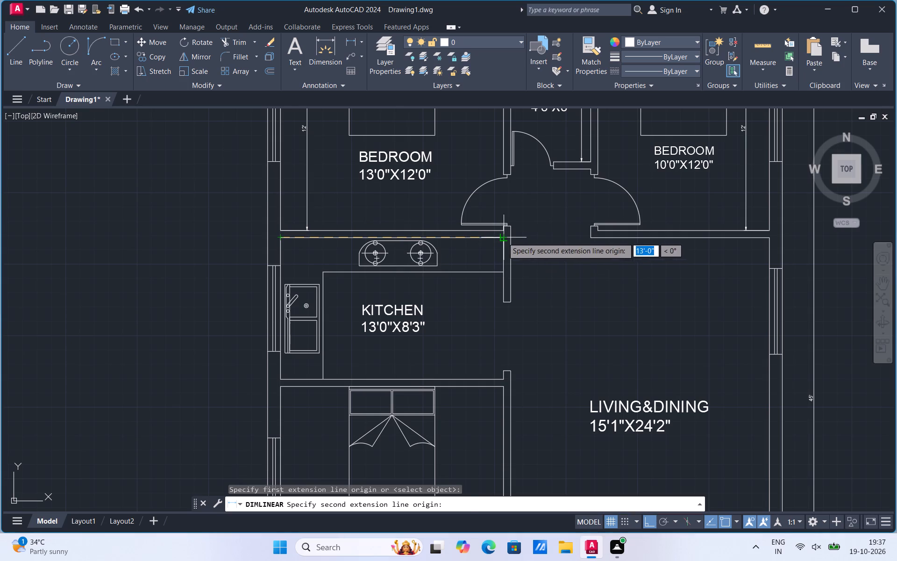
{"action": "left_click", "coordinate": [503, 237]}
{"action": "left_click", "coordinate": [495, 280]}
{"action": "left_click", "coordinate": [354, 41]}
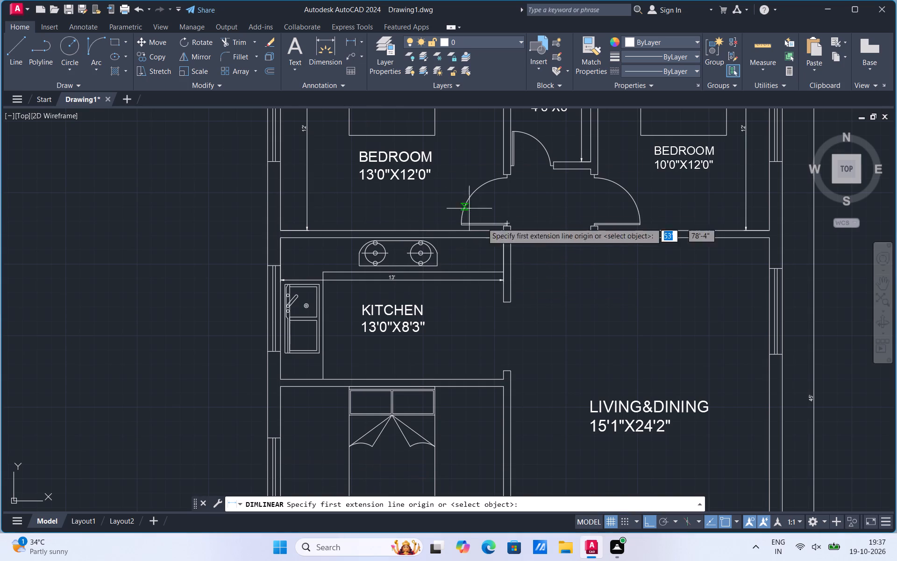
{"action": "left_click", "coordinate": [502, 239]}
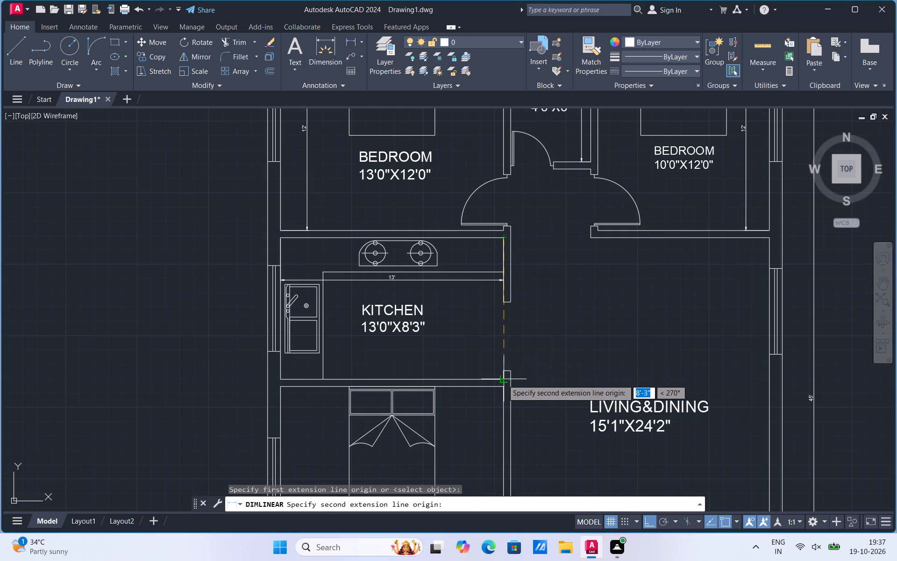
{"action": "left_click", "coordinate": [503, 381]}
{"action": "left_click", "coordinate": [486, 362]}
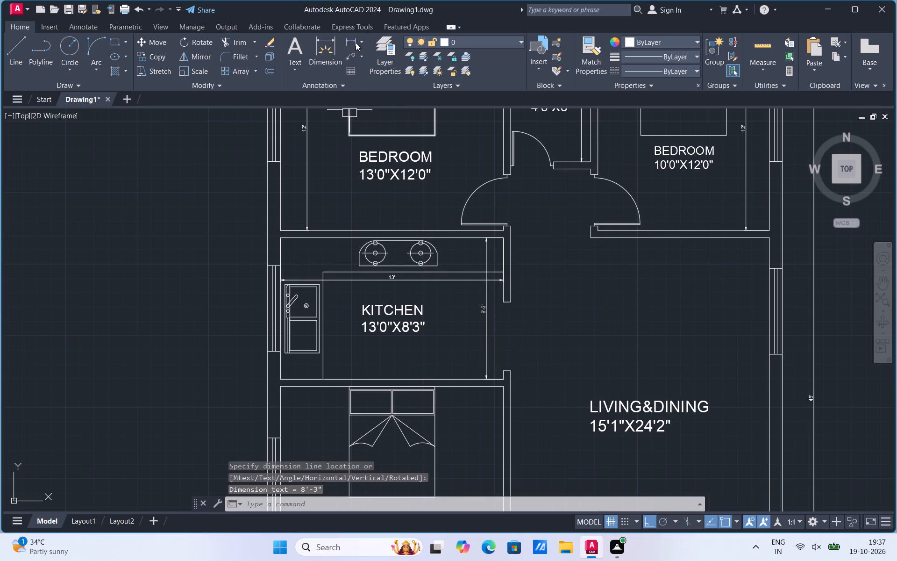
Dimension the interior width and length of the bedroom below the kitchen, placing them across the bed and beside the left wall.
{"action": "left_click", "coordinate": [356, 43]}
{"action": "scroll", "coordinate": [320, 94], "scroll_direction": "down", "scroll_amount": 1}
{"action": "left_click", "coordinate": [352, 43]}
{"action": "scroll", "coordinate": [349, 202], "scroll_direction": "down", "scroll_amount": 1}
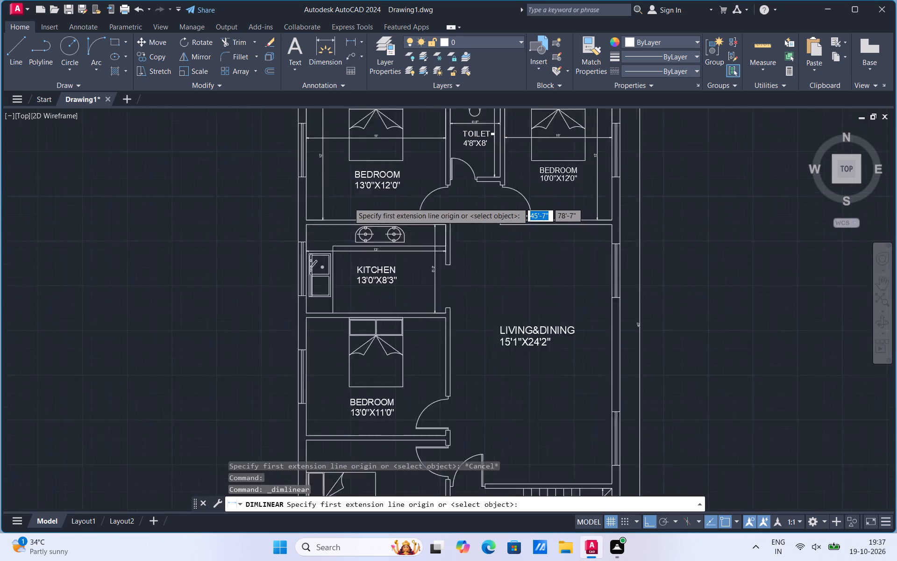
{"action": "scroll", "coordinate": [349, 202], "scroll_direction": "down", "scroll_amount": 2}
{"action": "scroll", "coordinate": [368, 290], "scroll_direction": "up", "scroll_amount": 2}
{"action": "scroll", "coordinate": [334, 190], "scroll_direction": "up", "scroll_amount": 1}
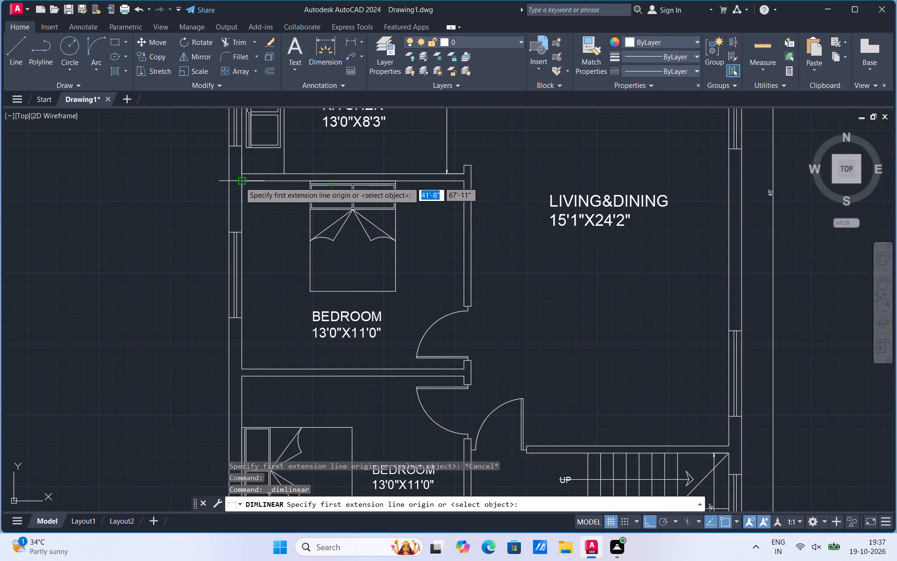
{"action": "left_click", "coordinate": [240, 181]}
{"action": "left_click", "coordinate": [465, 183]}
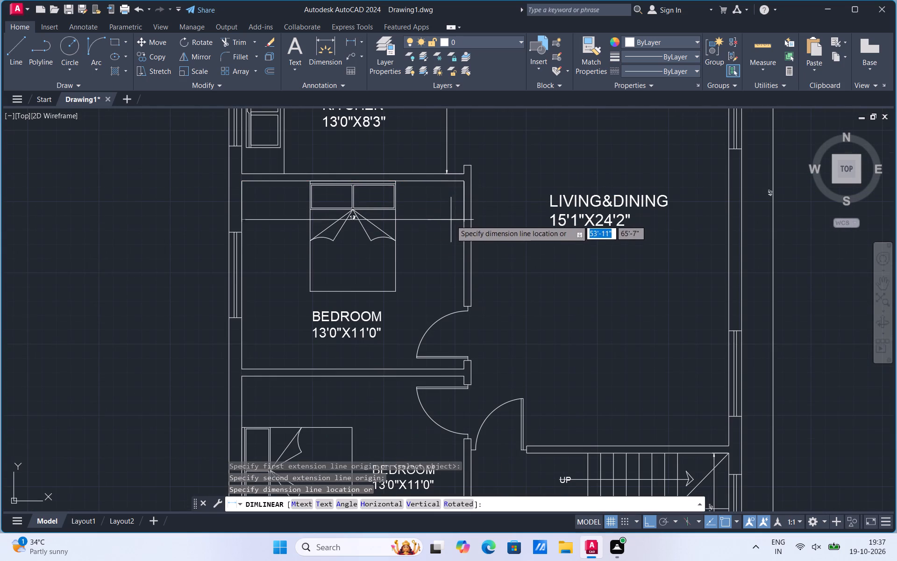
{"action": "left_click", "coordinate": [449, 252]}
{"action": "left_click", "coordinate": [351, 45]}
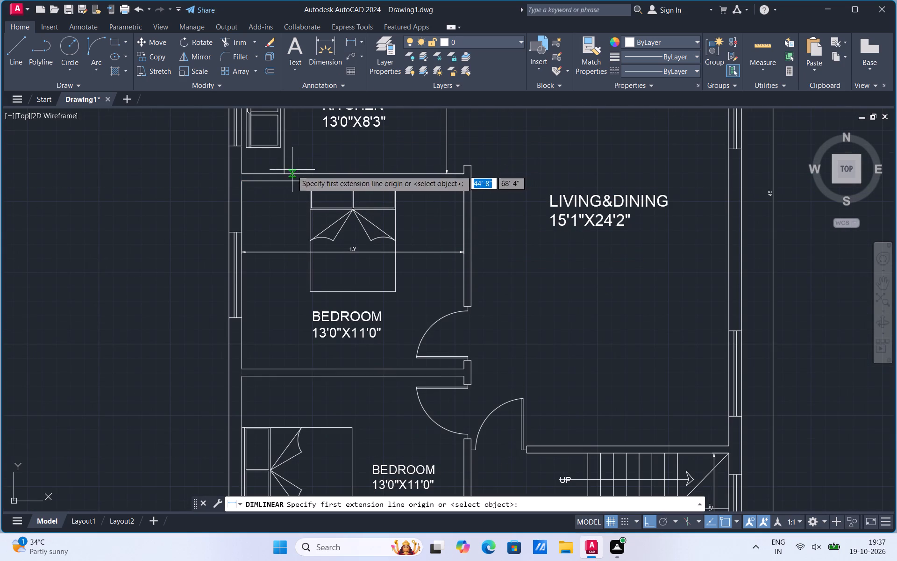
{"action": "left_click", "coordinate": [242, 182]}
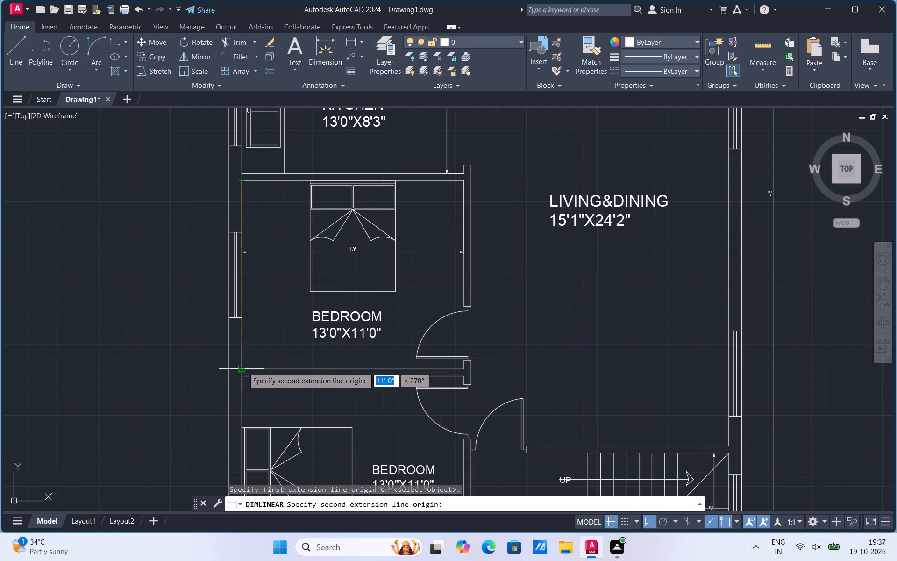
{"action": "left_click", "coordinate": [243, 367]}
{"action": "left_click", "coordinate": [279, 351]}
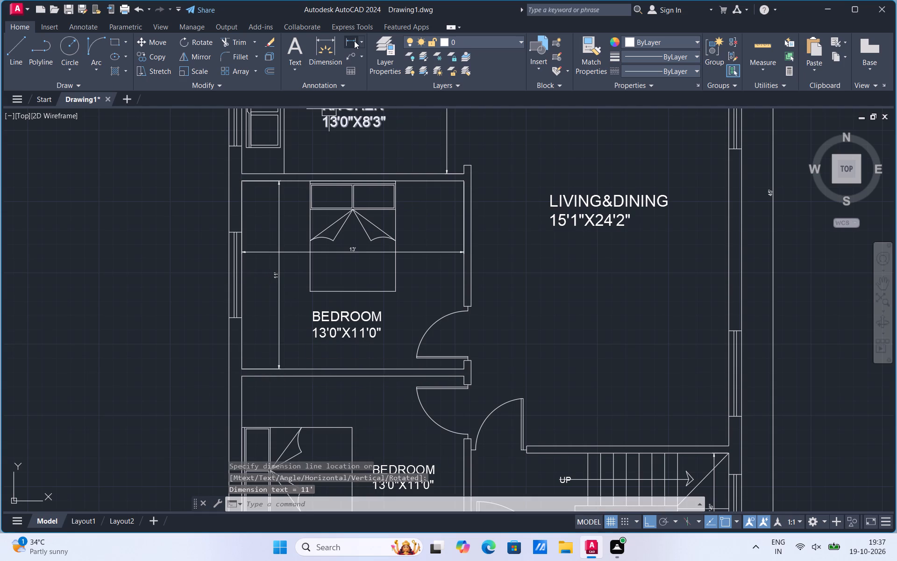
Dimension the bottom bedroom's interior length and width, placing them across the bed and just above the window wall.
{"action": "left_click", "coordinate": [354, 41]}
{"action": "scroll", "coordinate": [319, 300], "scroll_direction": "down", "scroll_amount": 1}
{"action": "scroll", "coordinate": [343, 397], "scroll_direction": "up", "scroll_amount": 1}
{"action": "scroll", "coordinate": [293, 295], "scroll_direction": "down", "scroll_amount": 2}
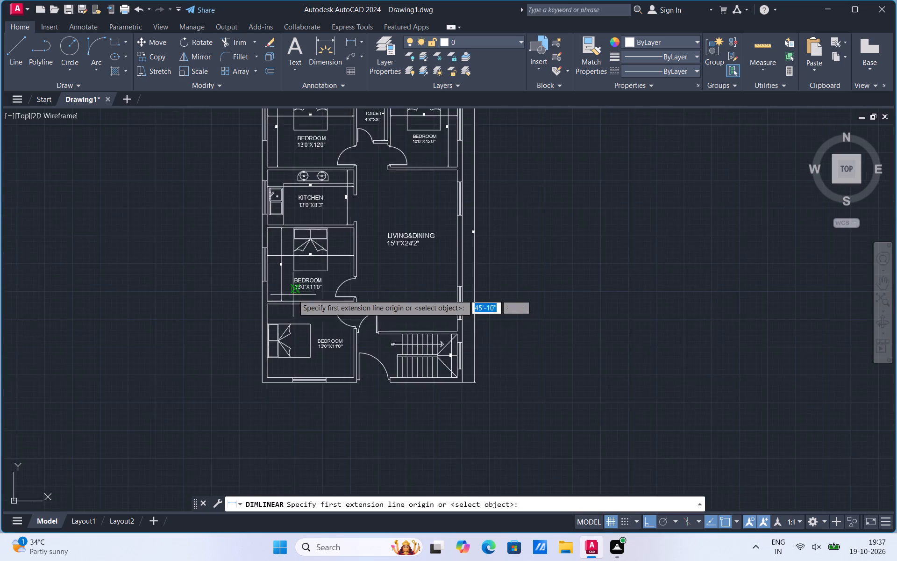
{"action": "scroll", "coordinate": [300, 388], "scroll_direction": "up", "scroll_amount": 2}
{"action": "left_click", "coordinate": [214, 177]}
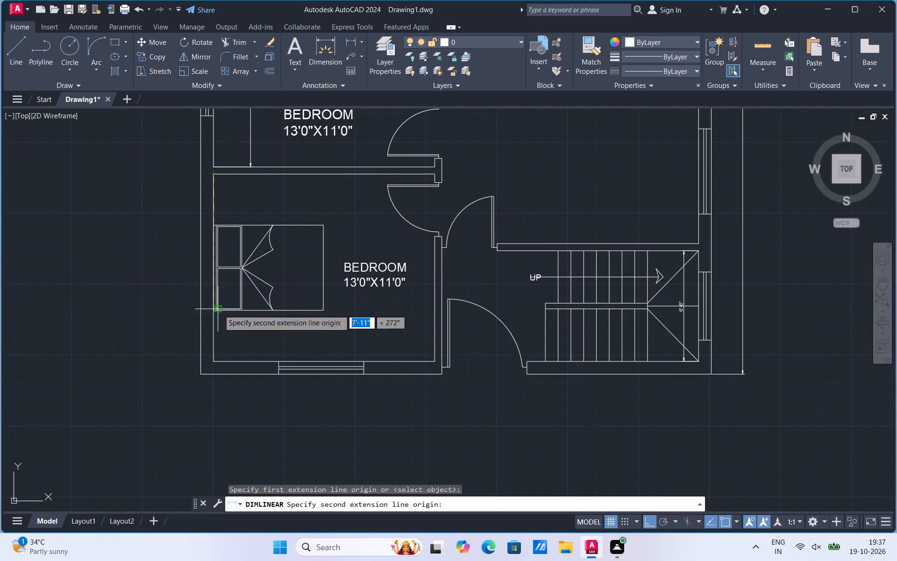
{"action": "left_click", "coordinate": [212, 359]}
{"action": "left_click", "coordinate": [294, 331]}
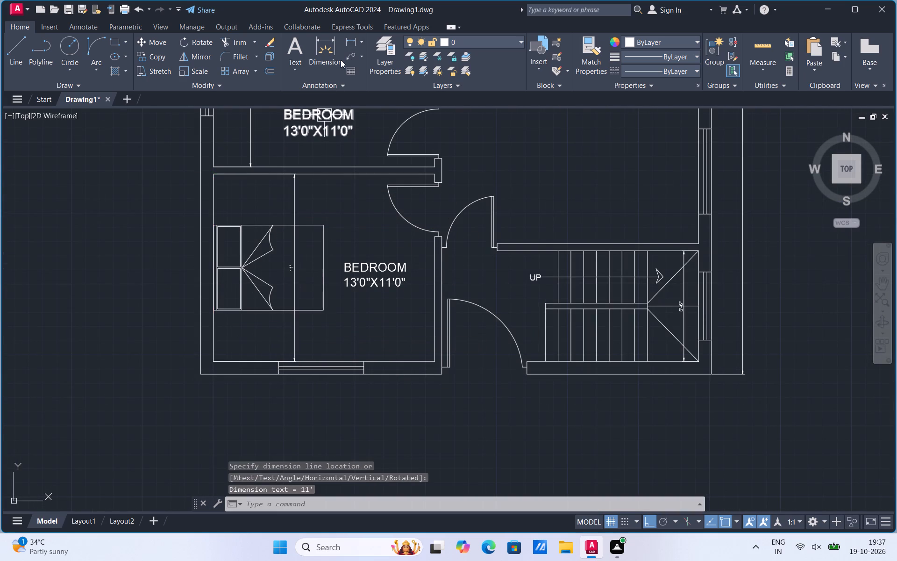
{"action": "left_click", "coordinate": [349, 42]}
{"action": "left_click", "coordinate": [214, 361]}
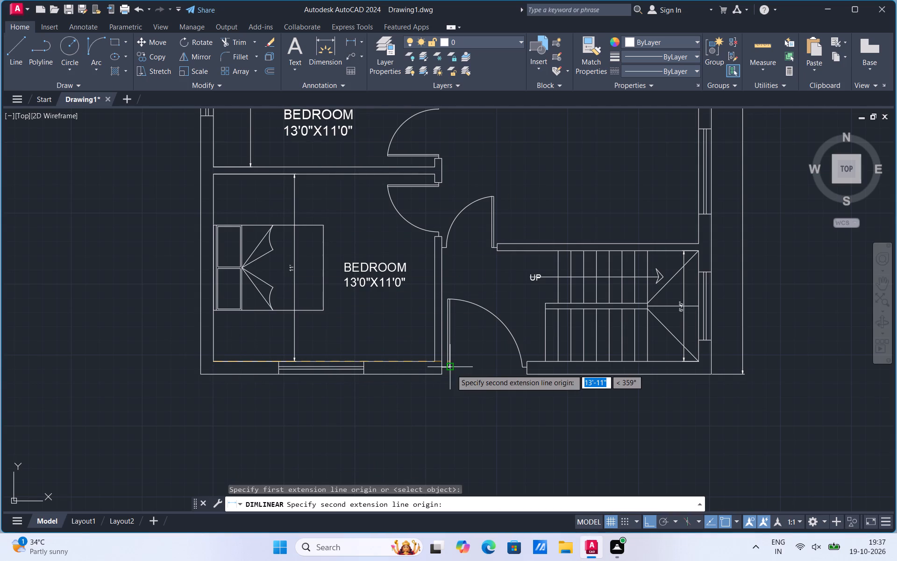
{"action": "left_click", "coordinate": [433, 359]}
{"action": "left_click", "coordinate": [432, 337]}
{"action": "scroll", "coordinate": [342, 431], "scroll_direction": "down", "scroll_amount": 1}
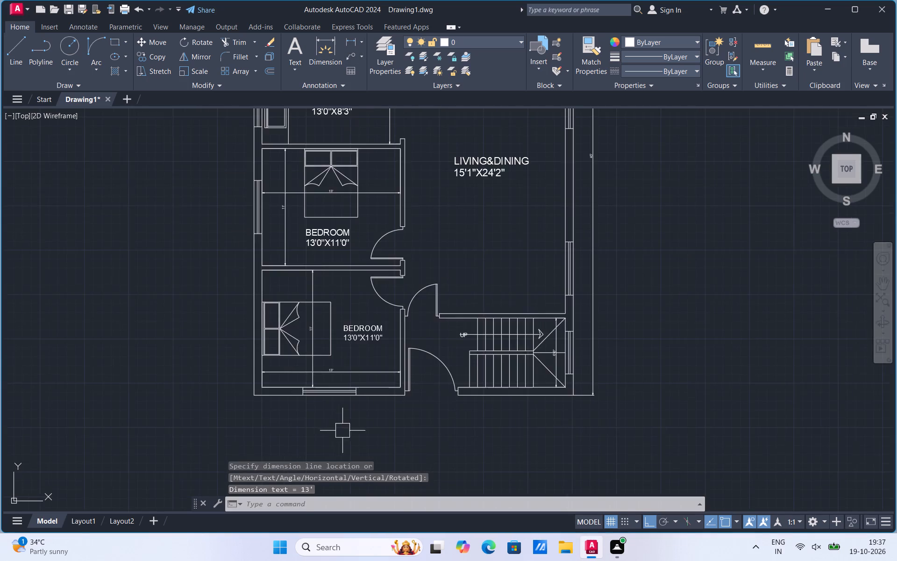
Dimension the living and dining room's interior width and length, placing them above the room label and inside the right wall.
{"action": "scroll", "coordinate": [342, 431], "scroll_direction": "down", "scroll_amount": 1}
{"action": "scroll", "coordinate": [483, 196], "scroll_direction": "up", "scroll_amount": 1}
{"action": "left_click", "coordinate": [354, 40]}
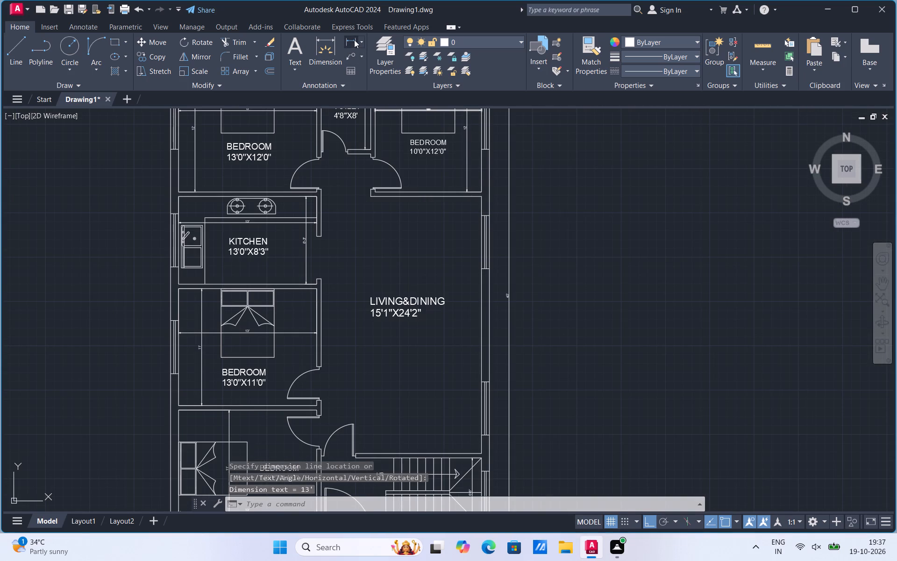
{"action": "left_click", "coordinate": [481, 198]}
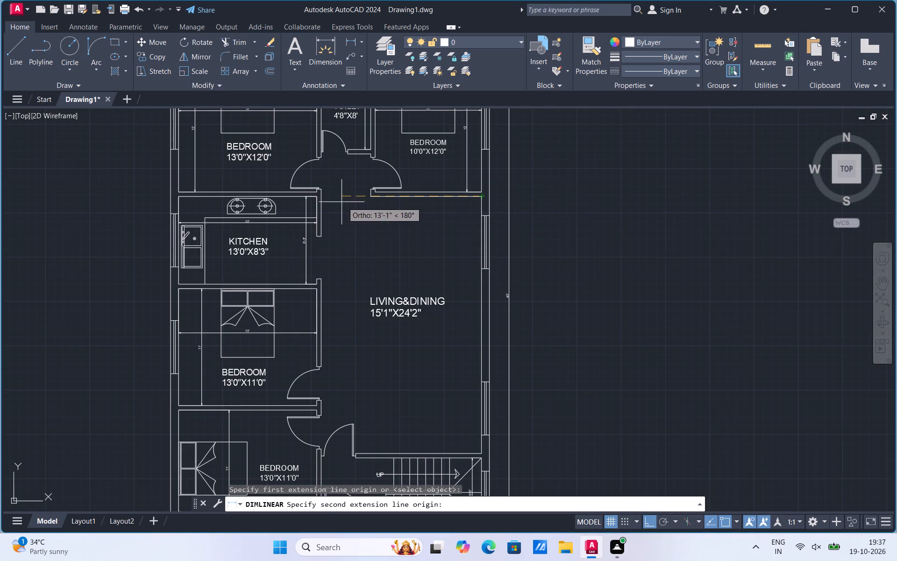
{"action": "left_click", "coordinate": [322, 201]}
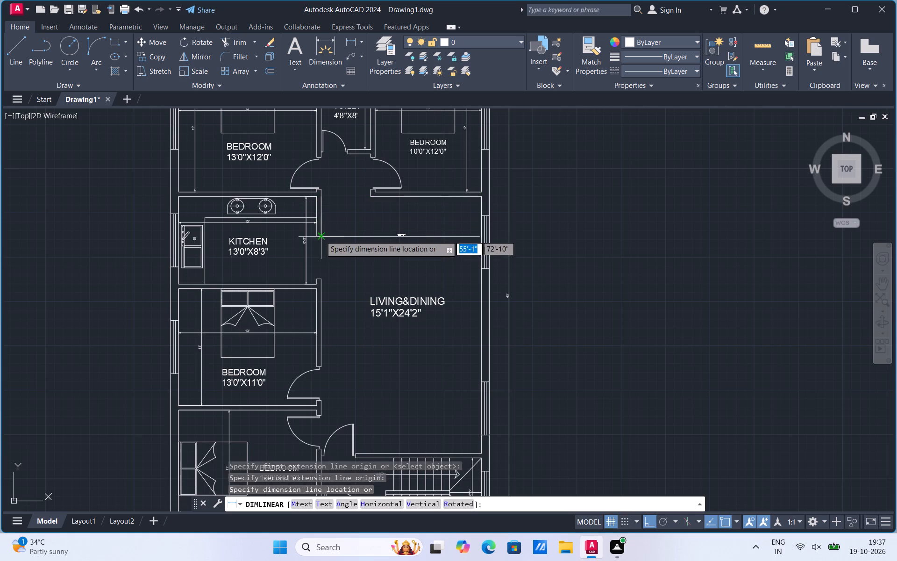
{"action": "left_click", "coordinate": [318, 261]}
{"action": "left_click", "coordinate": [353, 39]}
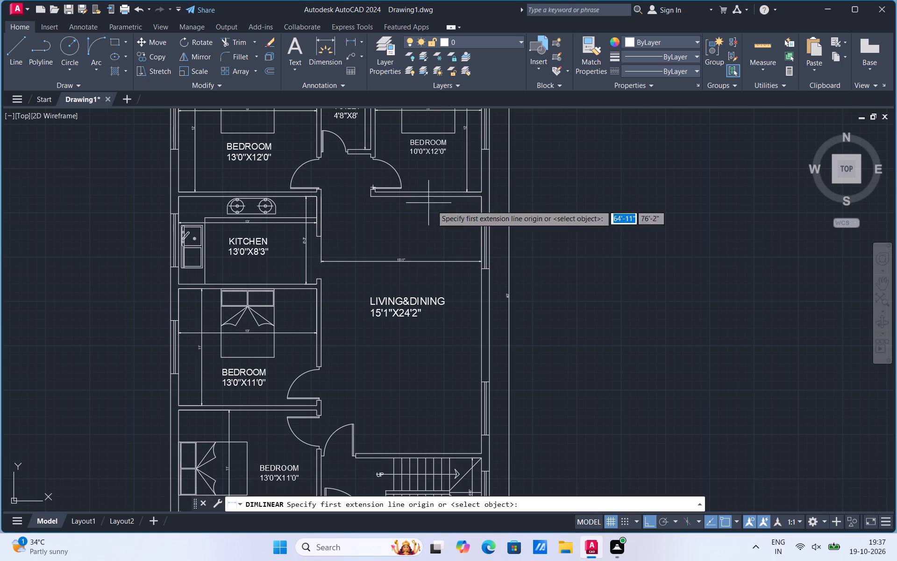
{"action": "left_click", "coordinate": [478, 198]}
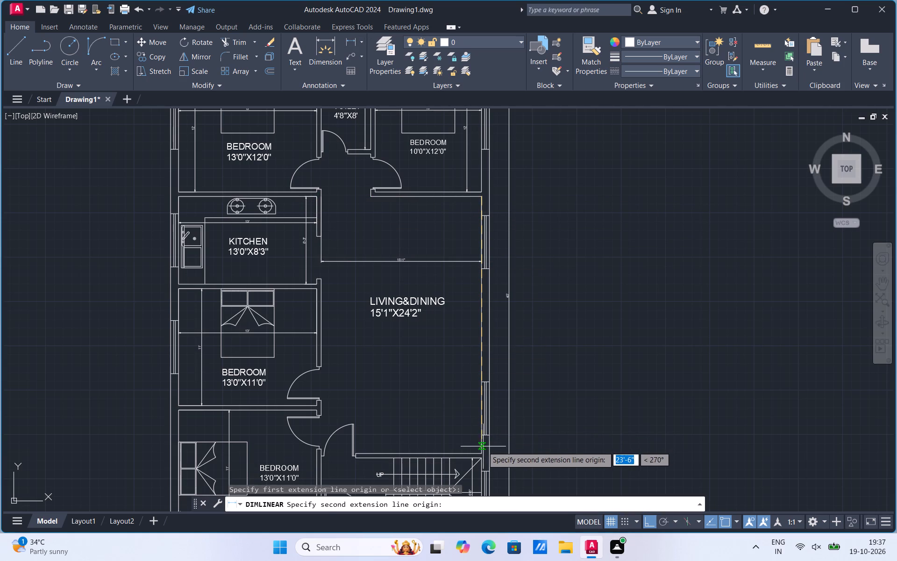
{"action": "left_click", "coordinate": [481, 453]}
{"action": "left_click", "coordinate": [465, 430]}
{"action": "scroll", "coordinate": [429, 280], "scroll_direction": "down", "scroll_amount": 1}
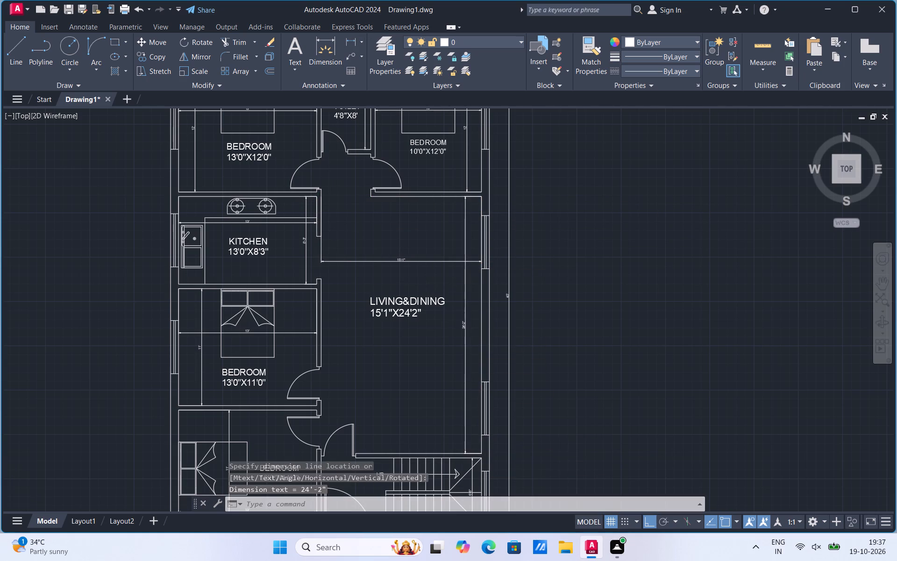
Add a horizontal linear dimension for the wall between the living area and the staircase, placed just above that wall.
{"action": "scroll", "coordinate": [445, 365], "scroll_direction": "up", "scroll_amount": 3}
{"action": "left_click", "coordinate": [353, 45]}
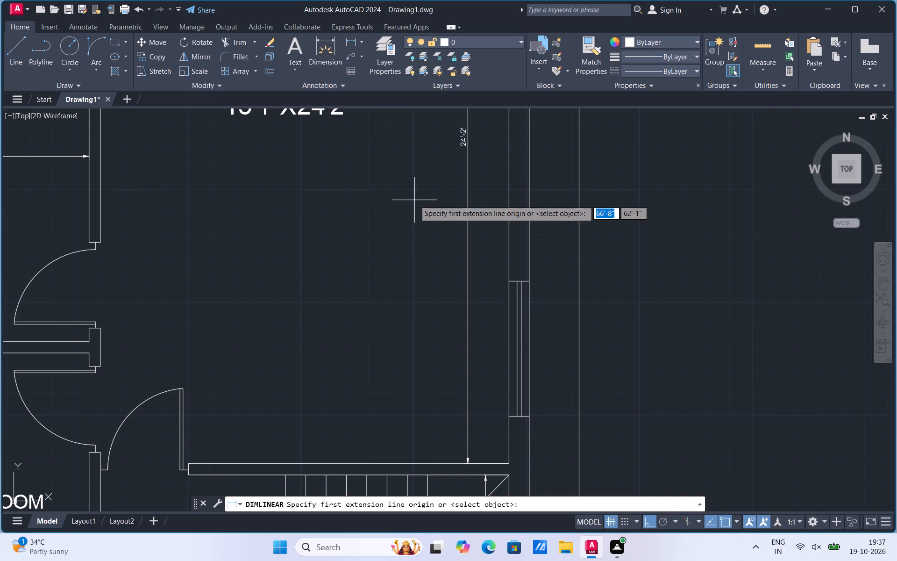
{"action": "scroll", "coordinate": [414, 200], "scroll_direction": "down", "scroll_amount": 1}
{"action": "scroll", "coordinate": [309, 385], "scroll_direction": "up", "scroll_amount": 1}
{"action": "left_click", "coordinate": [253, 354]}
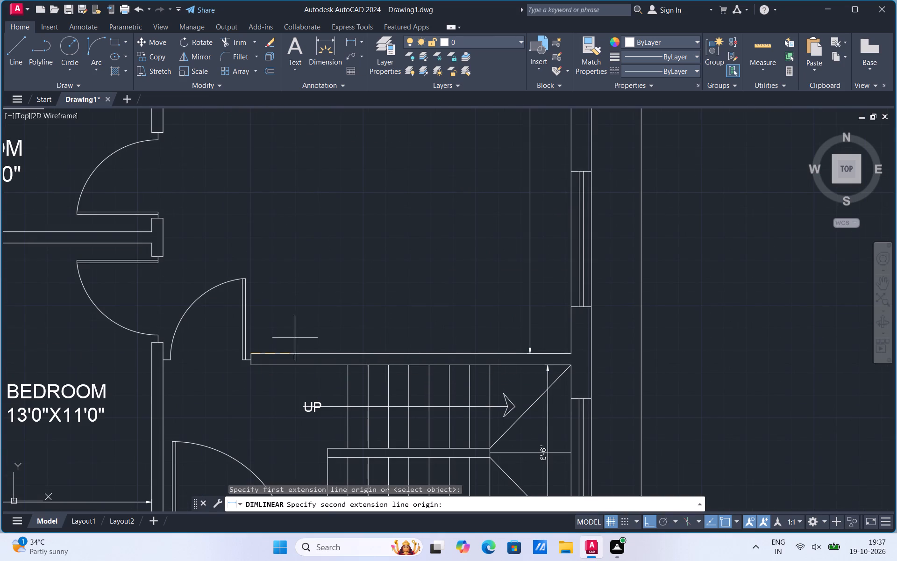
{"action": "left_click", "coordinate": [573, 356]}
{"action": "left_click", "coordinate": [574, 335]}
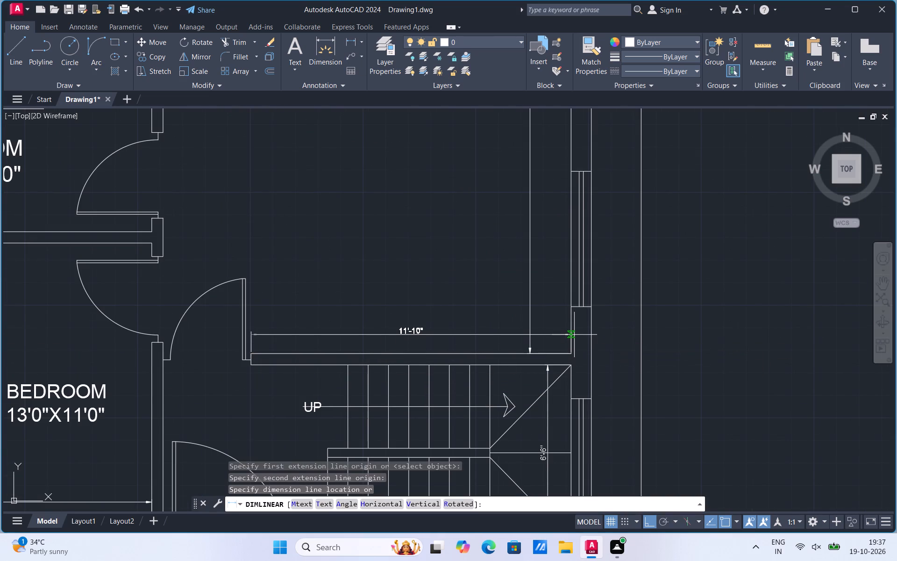
Start a SOLID hatch and fill the top outer wall, the toilet walls and the right wall below the 10'0"X12'0" bedroom's window.
{"action": "scroll", "coordinate": [483, 262], "scroll_direction": "down", "scroll_amount": 2}
{"action": "scroll", "coordinate": [477, 357], "scroll_direction": "up", "scroll_amount": 1}
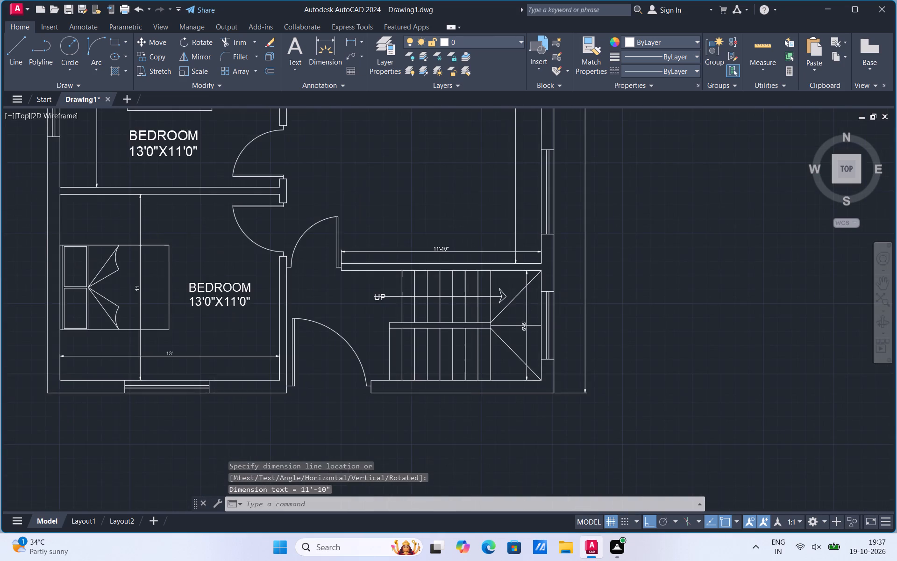
{"action": "scroll", "coordinate": [477, 357], "scroll_direction": "up", "scroll_amount": 1}
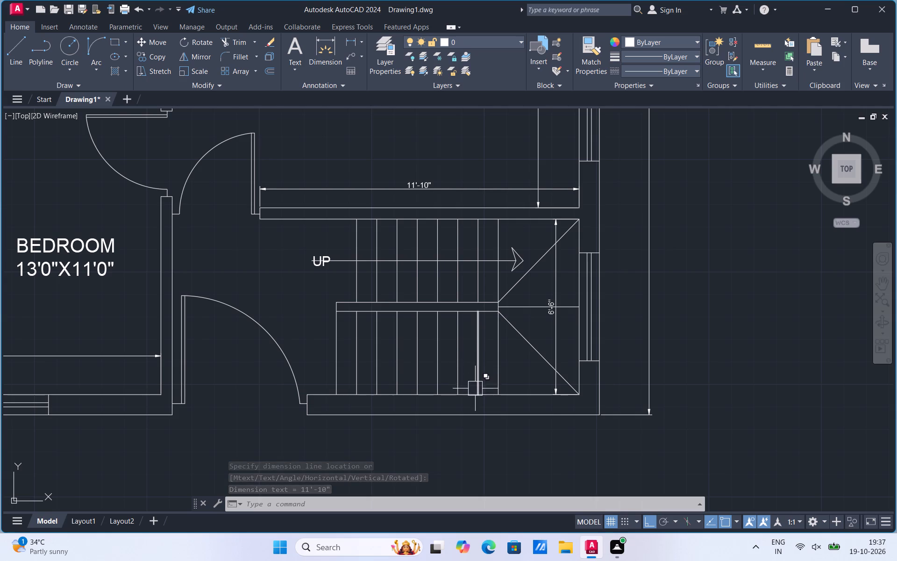
{"action": "scroll", "coordinate": [451, 441], "scroll_direction": "down", "scroll_amount": 4}
{"action": "scroll", "coordinate": [440, 408], "scroll_direction": "up", "scroll_amount": 2}
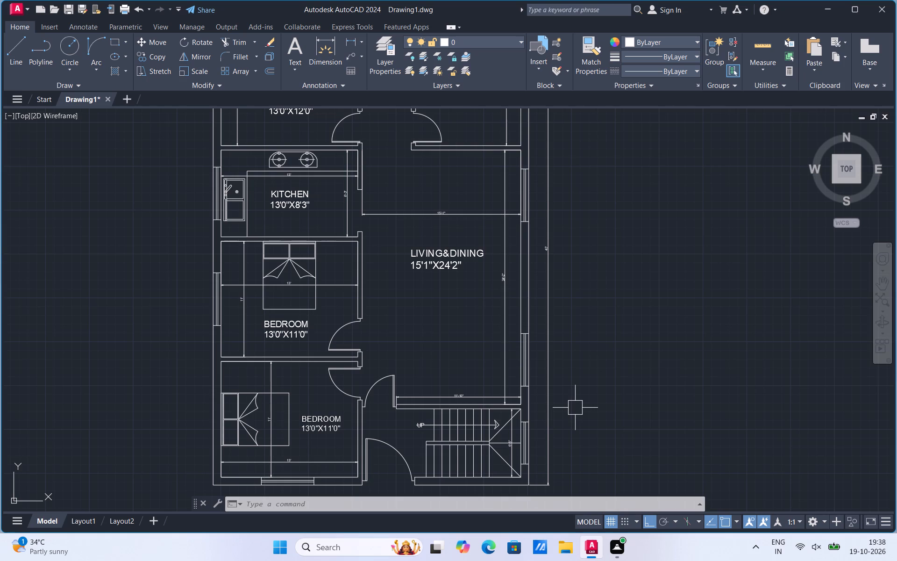
{"action": "scroll", "coordinate": [537, 428], "scroll_direction": "down", "scroll_amount": 1}
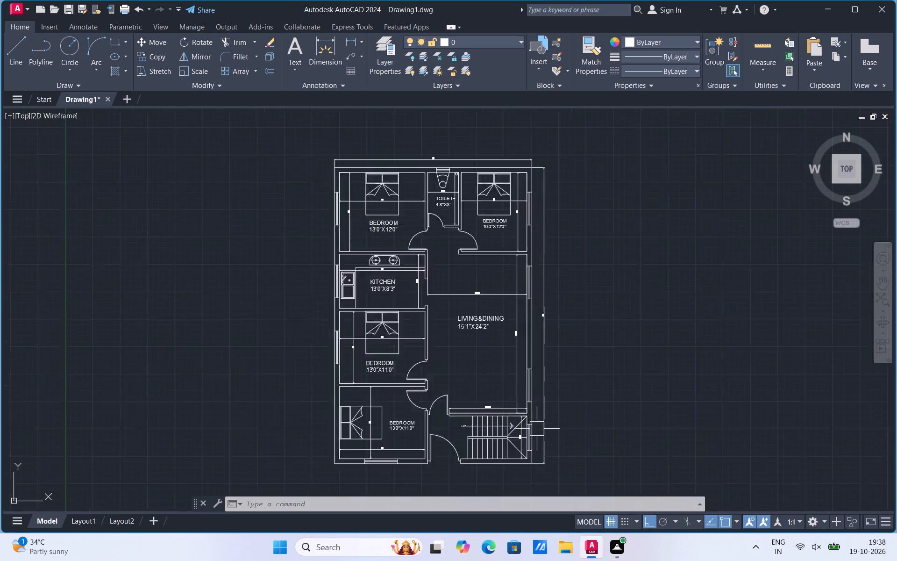
{"action": "scroll", "coordinate": [537, 429], "scroll_direction": "down", "scroll_amount": 1}
{"action": "scroll", "coordinate": [456, 259], "scroll_direction": "up", "scroll_amount": 3}
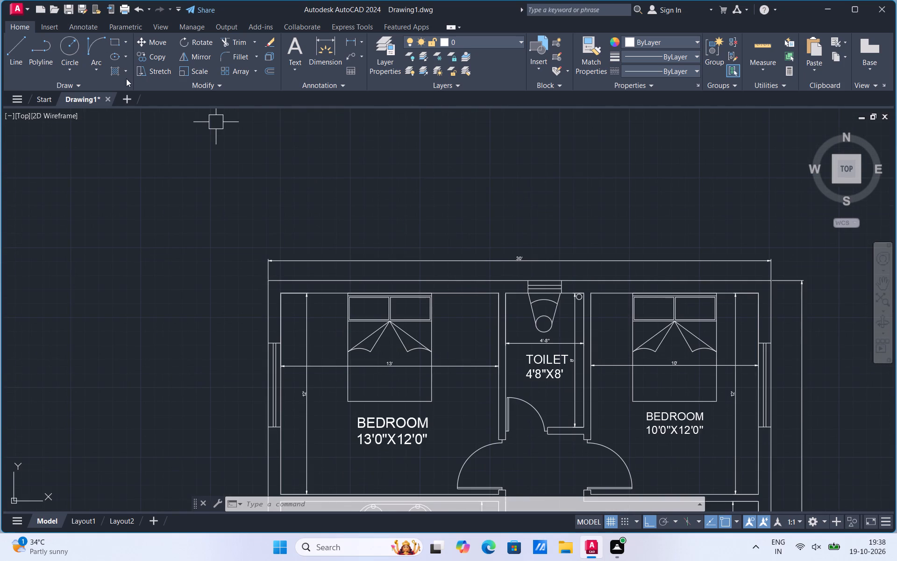
{"action": "left_click", "coordinate": [126, 72]}
{"action": "left_click", "coordinate": [119, 89]}
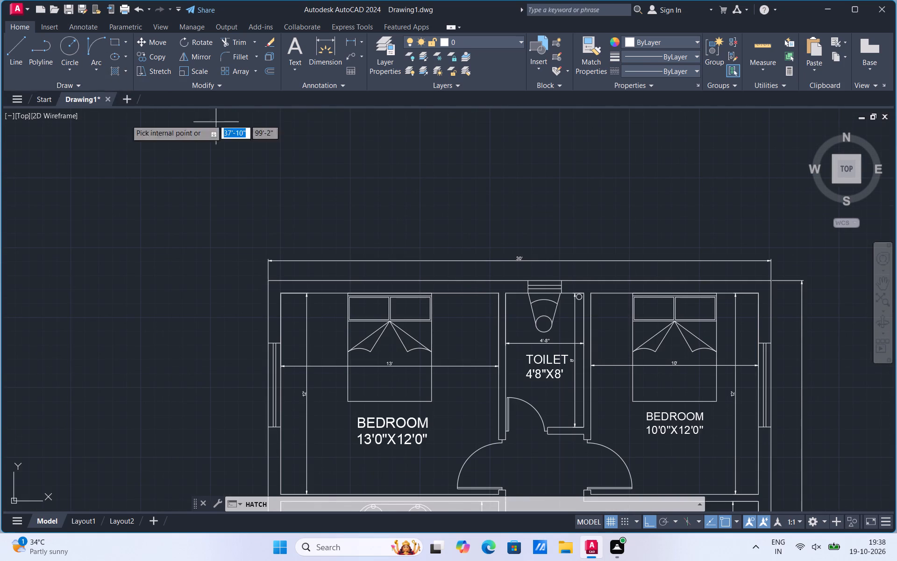
{"action": "left_click", "coordinate": [111, 58]}
{"action": "scroll", "coordinate": [281, 286], "scroll_direction": "up", "scroll_amount": 1}
{"action": "left_click", "coordinate": [273, 286]}
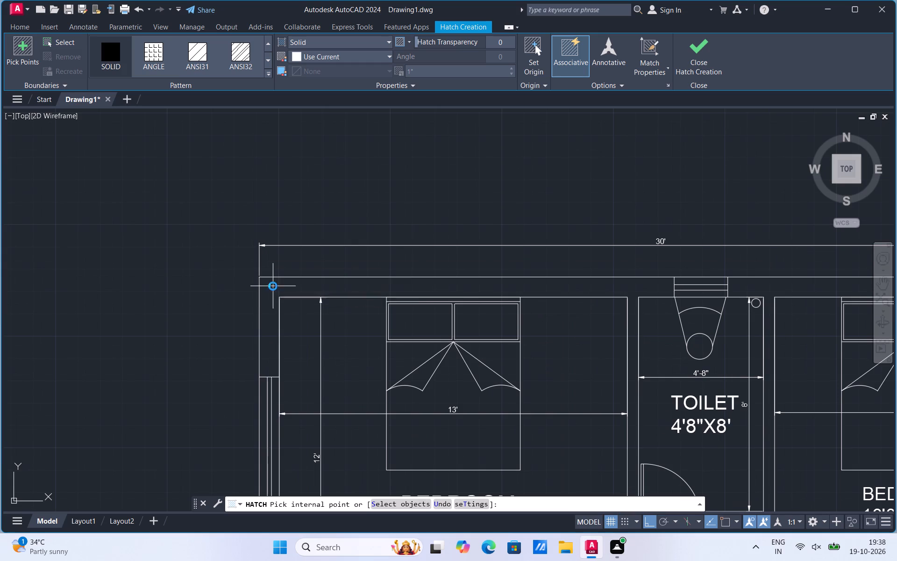
{"action": "scroll", "coordinate": [281, 193], "scroll_direction": "down", "scroll_amount": 3}
{"action": "scroll", "coordinate": [439, 232], "scroll_direction": "up", "scroll_amount": 2}
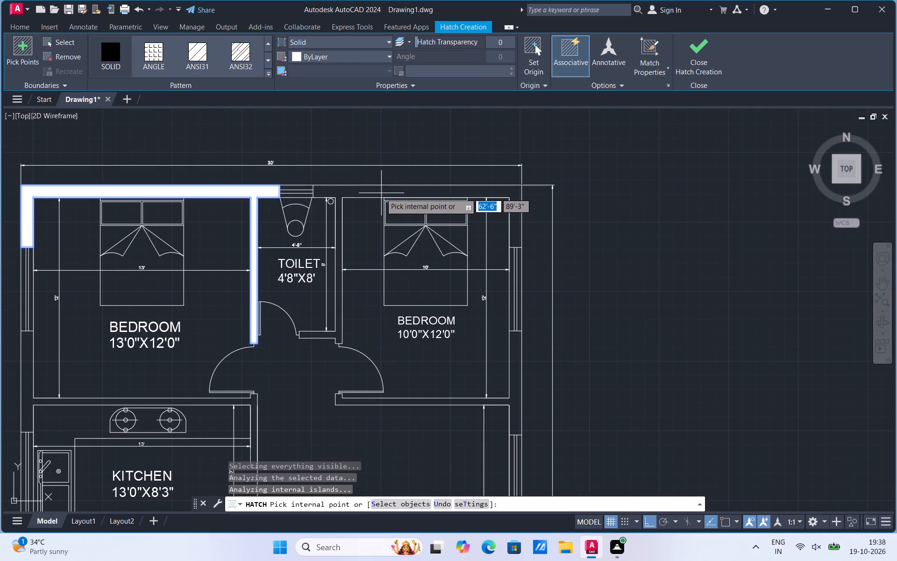
{"action": "left_click", "coordinate": [370, 192]}
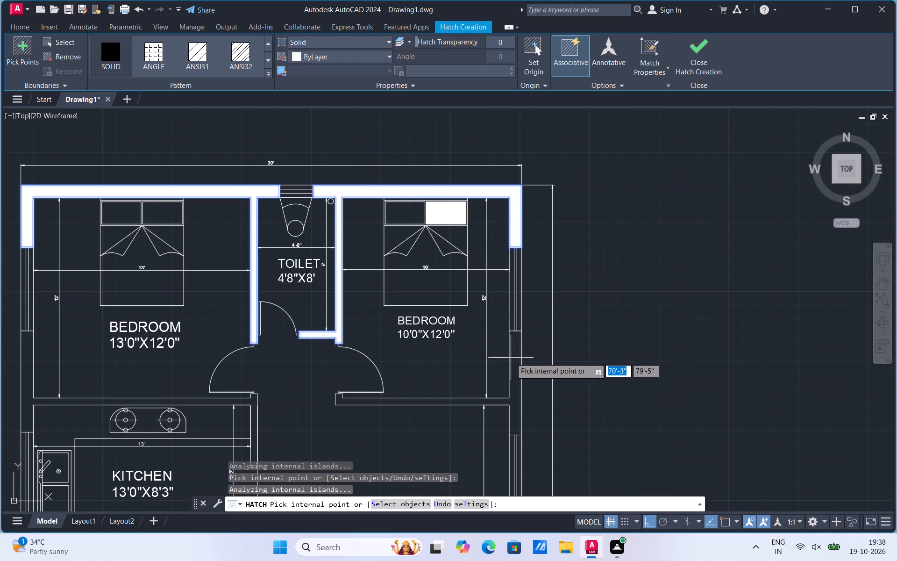
{"action": "left_click", "coordinate": [515, 360]}
Add the walls above and below the kitchen, with their connected left outer wall sections, to the solid hatch.
{"action": "scroll", "coordinate": [591, 235], "scroll_direction": "down", "scroll_amount": 2}
{"action": "scroll", "coordinate": [336, 343], "scroll_direction": "up", "scroll_amount": 3}
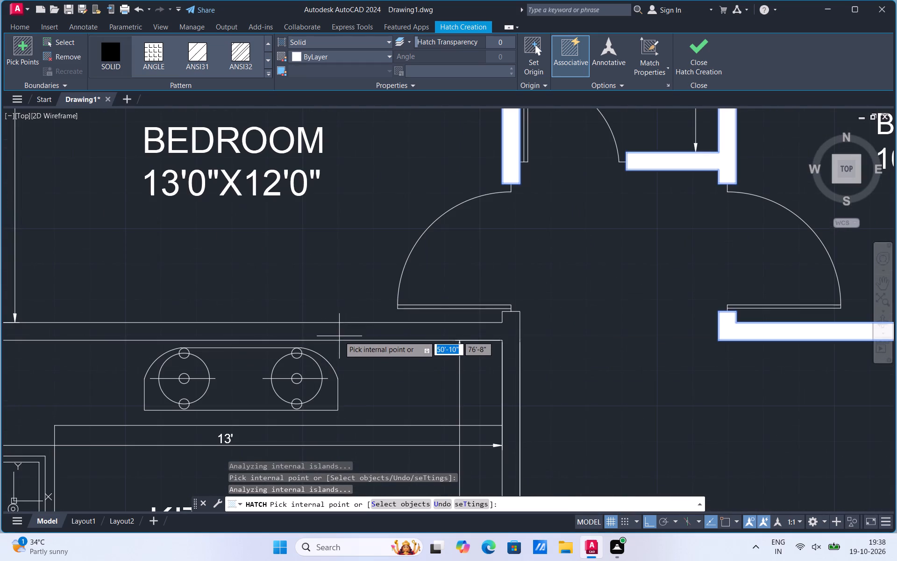
{"action": "left_click", "coordinate": [342, 332]}
{"action": "scroll", "coordinate": [537, 269], "scroll_direction": "down", "scroll_amount": 3}
{"action": "scroll", "coordinate": [285, 239], "scroll_direction": "down", "scroll_amount": 3}
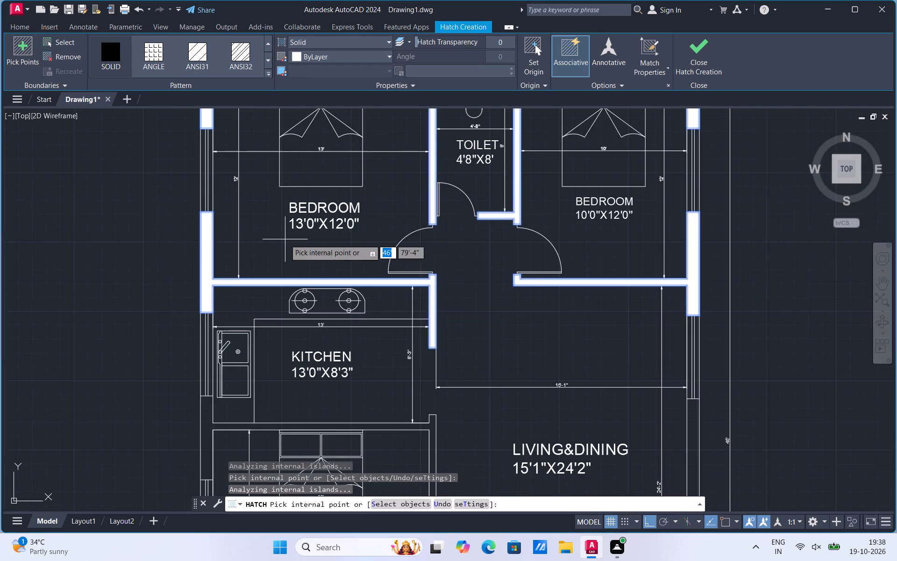
{"action": "scroll", "coordinate": [285, 239], "scroll_direction": "down", "scroll_amount": 2}
{"action": "scroll", "coordinate": [236, 346], "scroll_direction": "up", "scroll_amount": 2}
{"action": "left_click", "coordinate": [236, 360]}
{"action": "scroll", "coordinate": [331, 252], "scroll_direction": "down", "scroll_amount": 2}
{"action": "scroll", "coordinate": [331, 252], "scroll_direction": "up", "scroll_amount": 3}
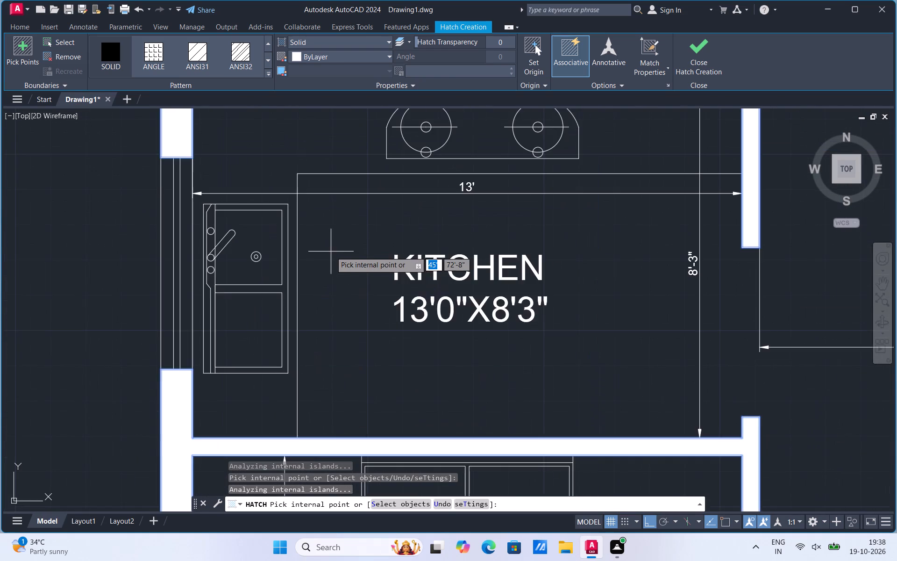
Add the staircase's surrounding walls and the bottom bedroom's entrance-side wall to the solid hatch.
{"action": "scroll", "coordinate": [335, 249], "scroll_direction": "up", "scroll_amount": 5}
{"action": "scroll", "coordinate": [335, 249], "scroll_direction": "down", "scroll_amount": 12}
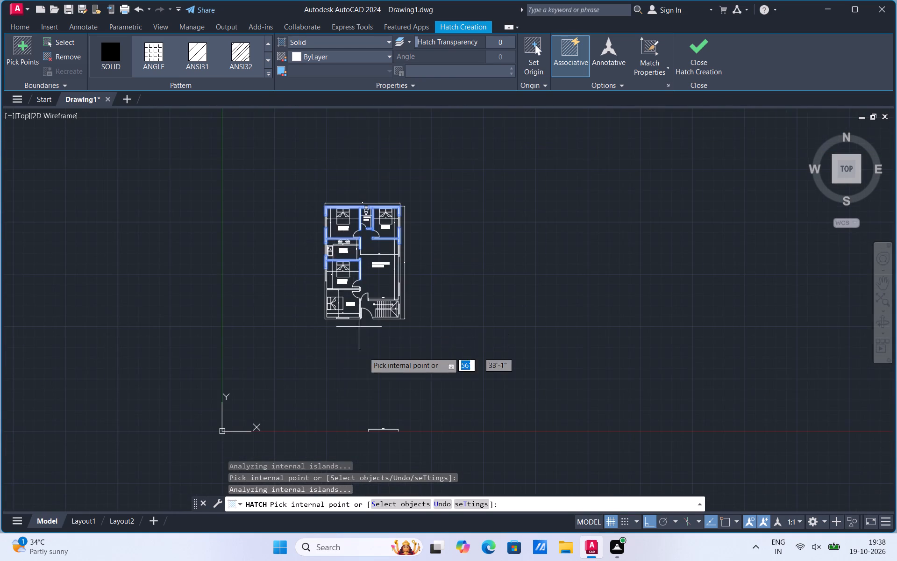
{"action": "scroll", "coordinate": [355, 319], "scroll_direction": "up", "scroll_amount": 5}
{"action": "left_click", "coordinate": [355, 317]}
{"action": "scroll", "coordinate": [406, 424], "scroll_direction": "down", "scroll_amount": 2}
{"action": "scroll", "coordinate": [487, 378], "scroll_direction": "up", "scroll_amount": 2}
{"action": "left_click", "coordinate": [479, 384]}
{"action": "scroll", "coordinate": [498, 410], "scroll_direction": "down", "scroll_amount": 1}
{"action": "scroll", "coordinate": [584, 278], "scroll_direction": "up", "scroll_amount": 1}
{"action": "left_click", "coordinate": [615, 283]}
Fill the wall between the two 13'0"X11'0" bedrooms and the lower left outer wall, repick the bottom bedroom's entrance-side corner, and end the hatch.
{"action": "scroll", "coordinate": [680, 362], "scroll_direction": "down", "scroll_amount": 2}
{"action": "scroll", "coordinate": [379, 286], "scroll_direction": "up", "scroll_amount": 2}
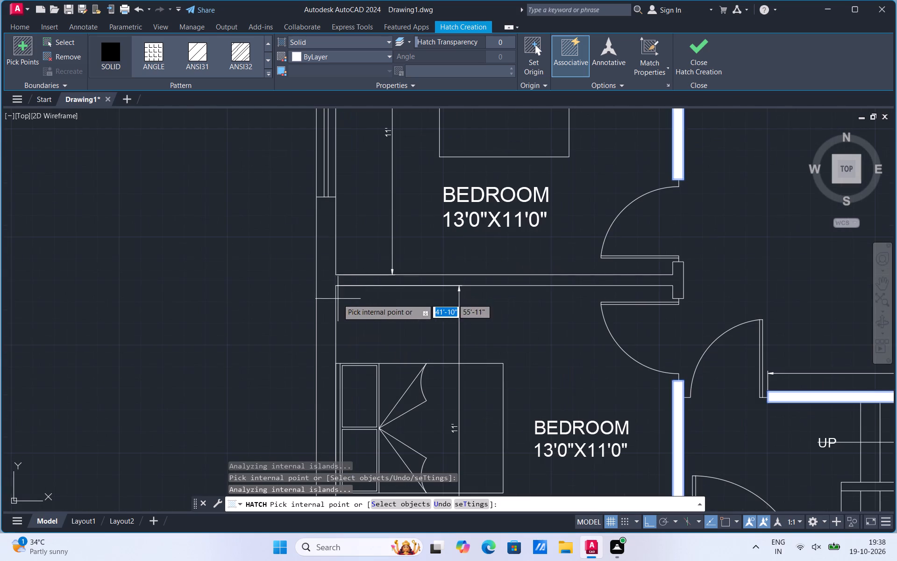
{"action": "left_click", "coordinate": [327, 287]}
{"action": "scroll", "coordinate": [365, 336], "scroll_direction": "down", "scroll_amount": 3}
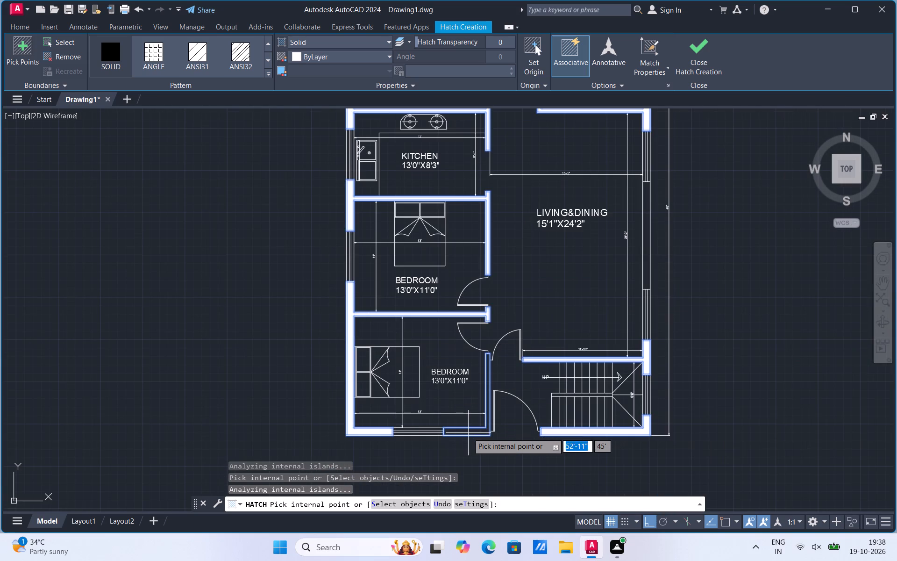
{"action": "scroll", "coordinate": [470, 432], "scroll_direction": "up", "scroll_amount": 2}
{"action": "left_click", "coordinate": [481, 430]}
{"action": "left_click", "coordinate": [484, 428]}
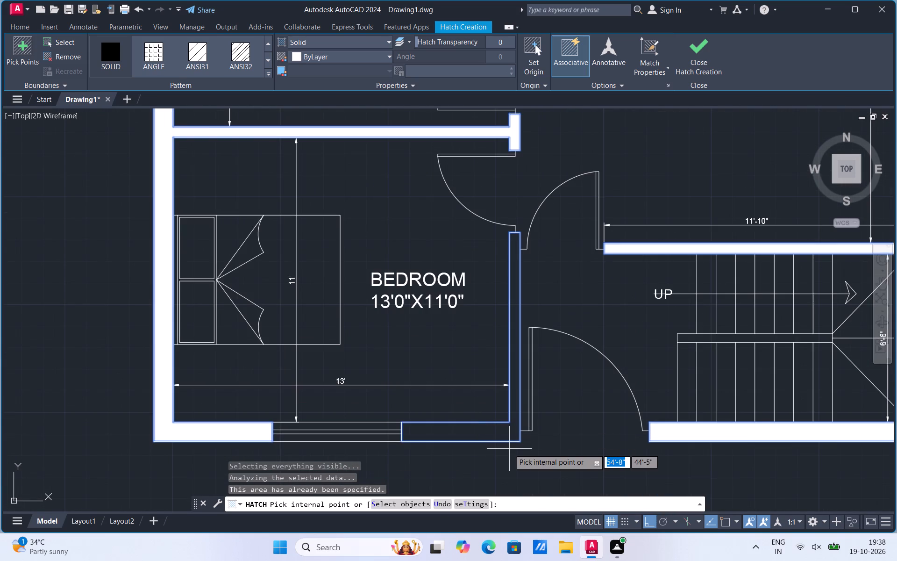
{"action": "key", "text": "Escape"}
Start another SOLID hatch, fill the bottom bedroom's entrance-side wall and its corner up to the window, and end the hatch.
{"action": "scroll", "coordinate": [454, 430], "scroll_direction": "down", "scroll_amount": 3}
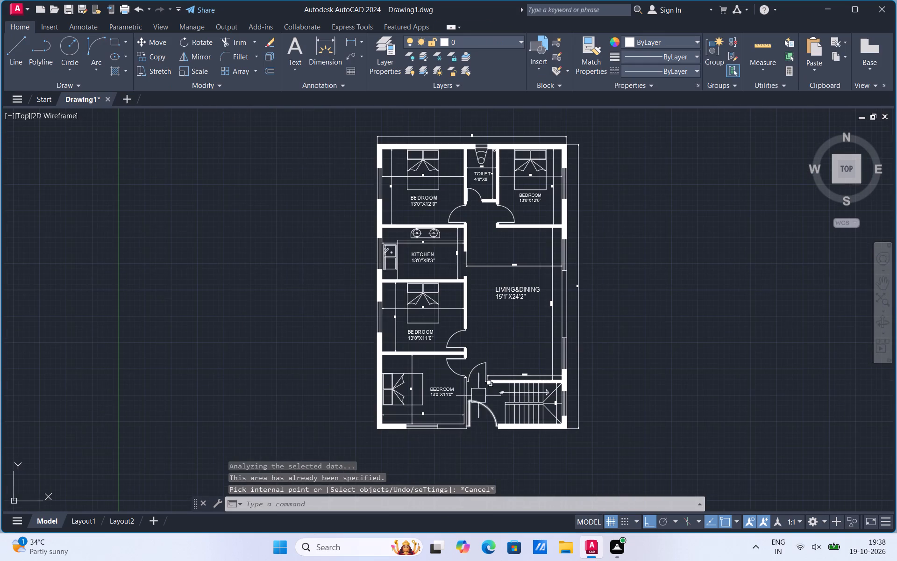
{"action": "scroll", "coordinate": [557, 231], "scroll_direction": "up", "scroll_amount": 1}
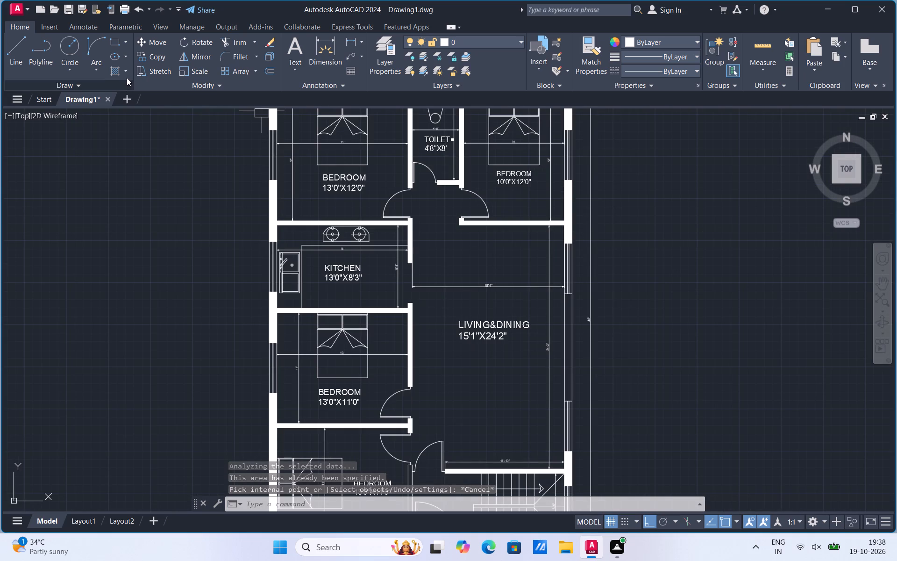
{"action": "left_click", "coordinate": [126, 72]}
{"action": "left_click", "coordinate": [114, 89]}
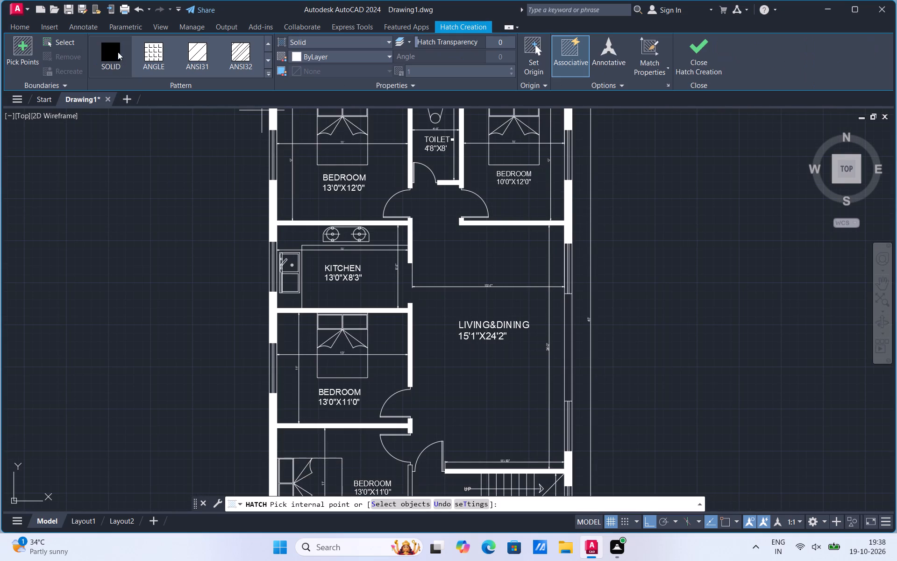
{"action": "left_click", "coordinate": [118, 52]}
{"action": "scroll", "coordinate": [284, 167], "scroll_direction": "down", "scroll_amount": 2}
{"action": "scroll", "coordinate": [391, 349], "scroll_direction": "up", "scroll_amount": 2}
{"action": "scroll", "coordinate": [225, 253], "scroll_direction": "up", "scroll_amount": 2}
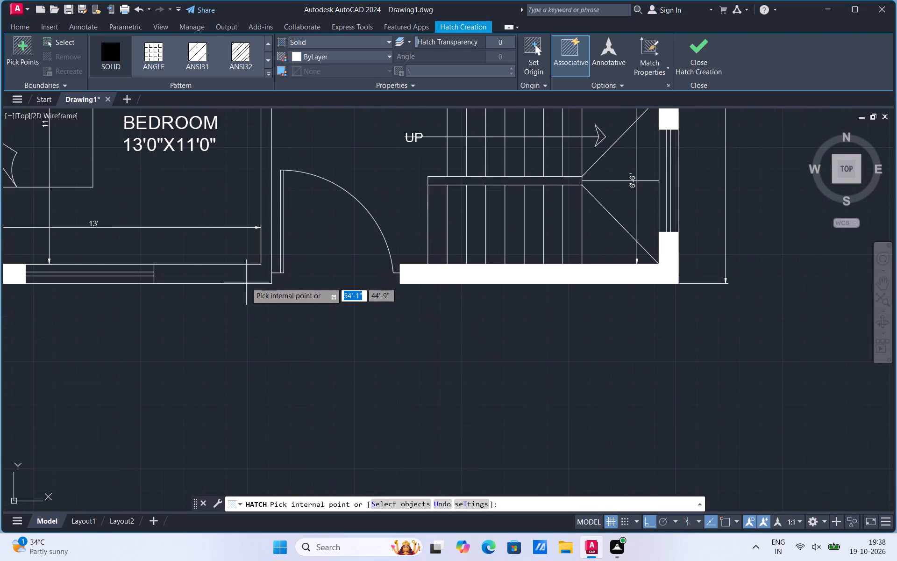
{"action": "left_click", "coordinate": [249, 279]}
{"action": "scroll", "coordinate": [493, 459], "scroll_direction": "down", "scroll_amount": 3}
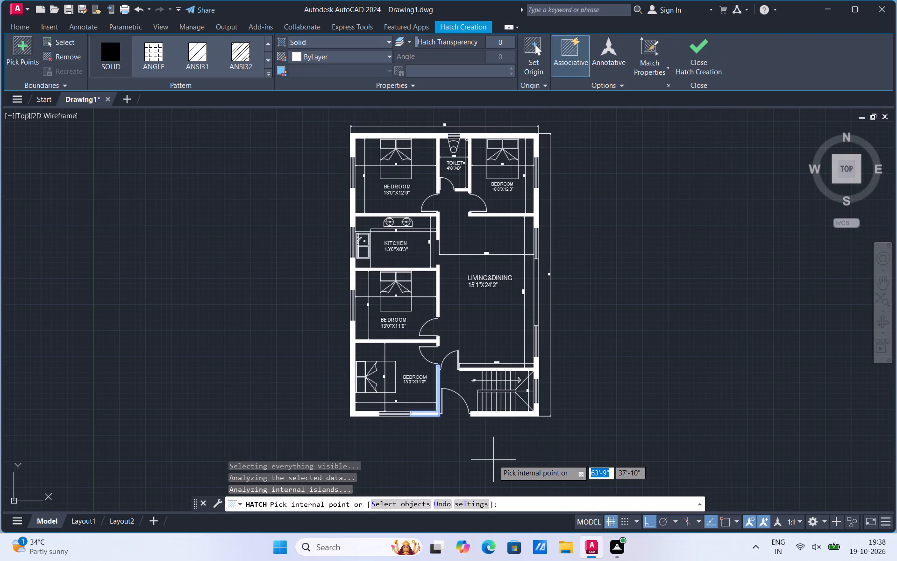
{"action": "key", "text": "Escape"}
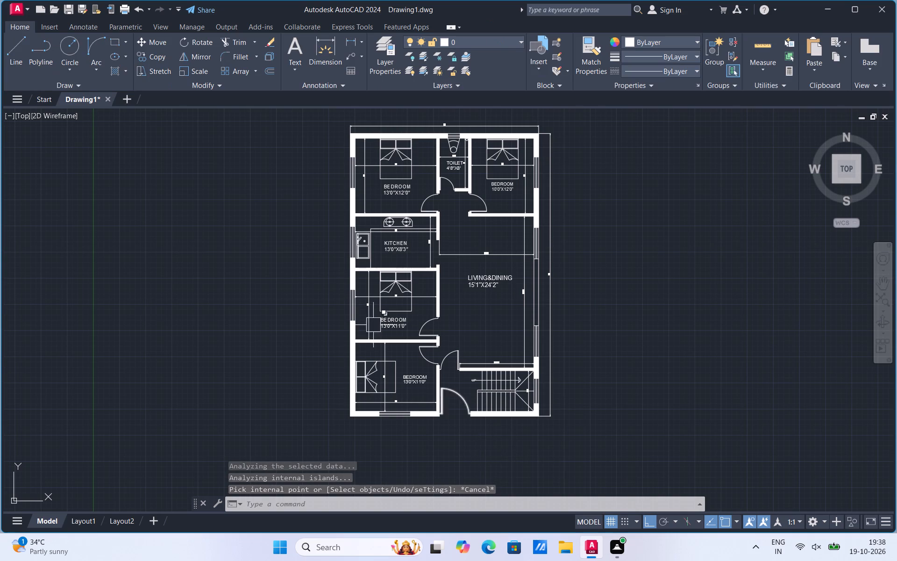
Set the current object colour to Blue and draw a short vertical reference line in the empty space beside the living room.
{"action": "left_click", "coordinate": [633, 41]}
{"action": "left_click", "coordinate": [677, 155]}
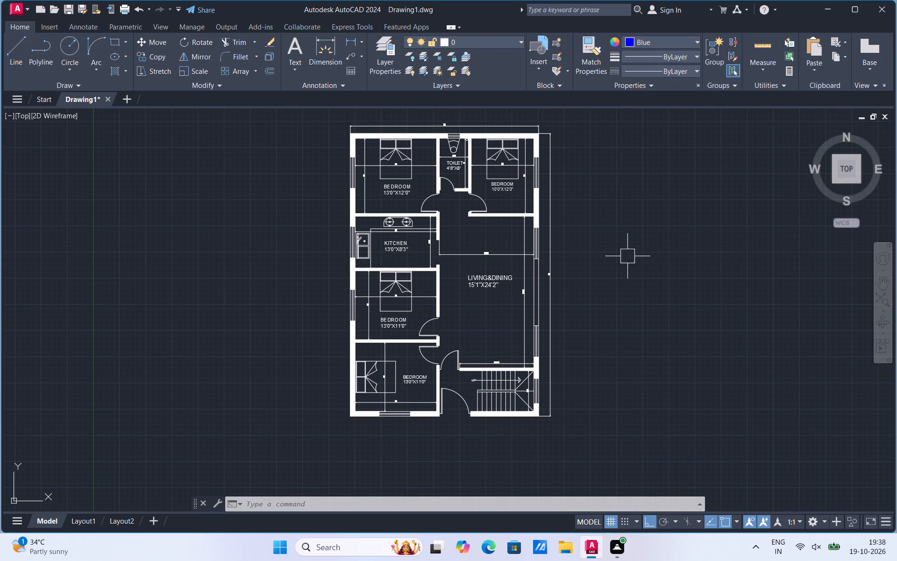
{"action": "left_click", "coordinate": [627, 256]}
{"action": "left_click", "coordinate": [679, 285]}
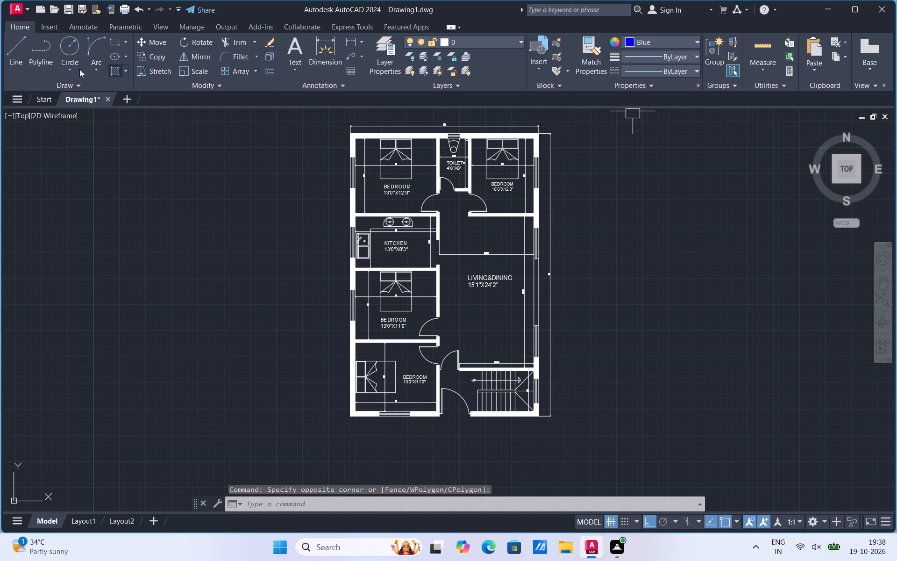
{"action": "left_click", "coordinate": [12, 61]}
{"action": "left_click", "coordinate": [612, 287]}
{"action": "left_click", "coordinate": [659, 337]}
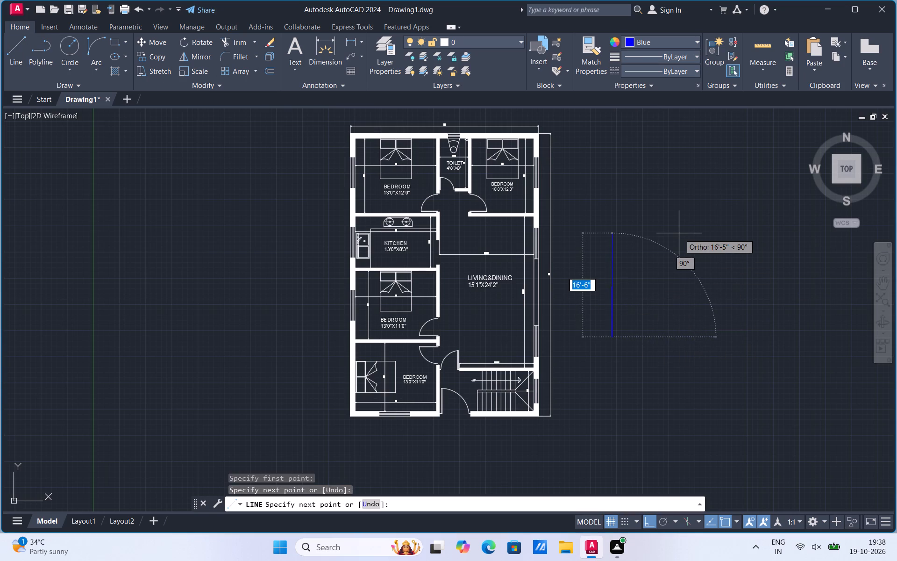
{"action": "key", "text": "Escape"}
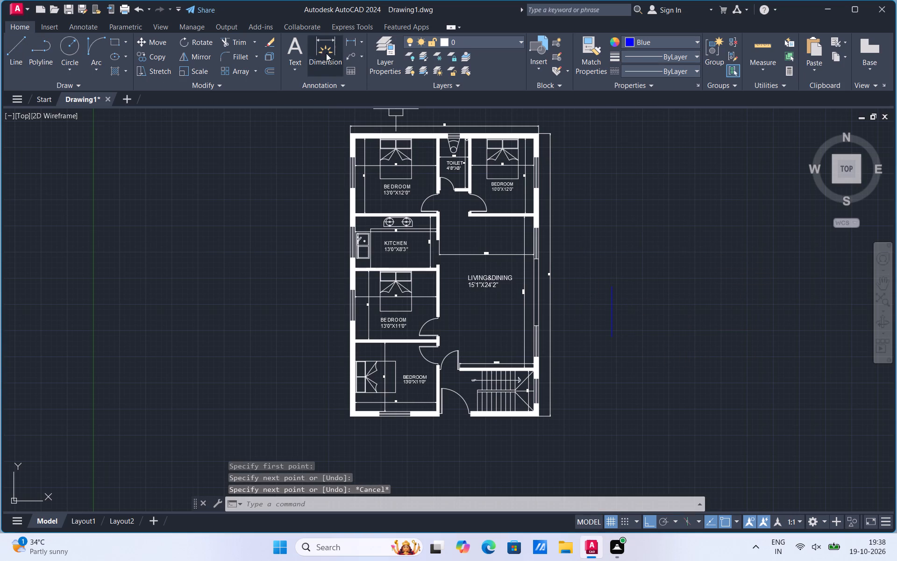
Match the blue reference line's properties onto the glass lines of the 13'0"X12'0" bedroom's window and the toilet's window.
{"action": "left_click", "coordinate": [589, 59]}
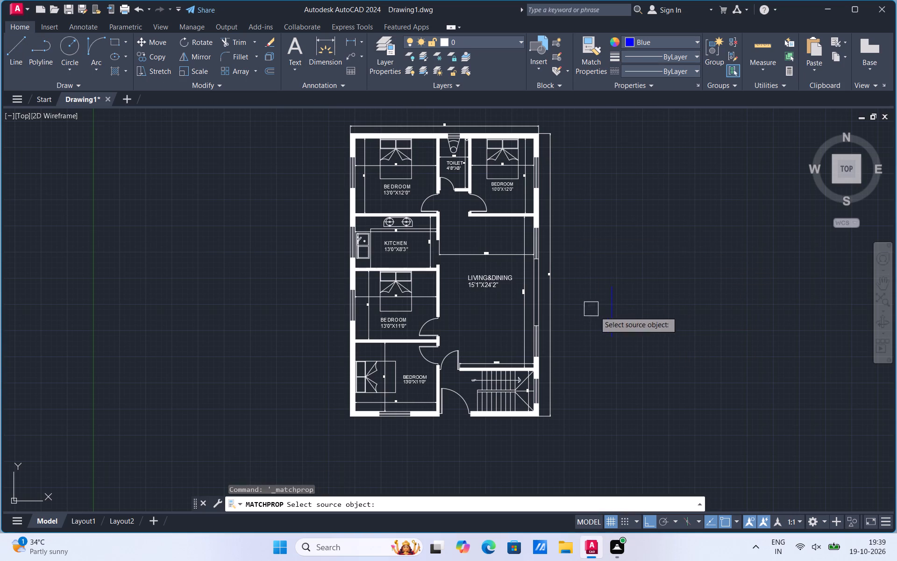
{"action": "left_click", "coordinate": [609, 323]}
{"action": "scroll", "coordinate": [354, 152], "scroll_direction": "up", "scroll_amount": 3}
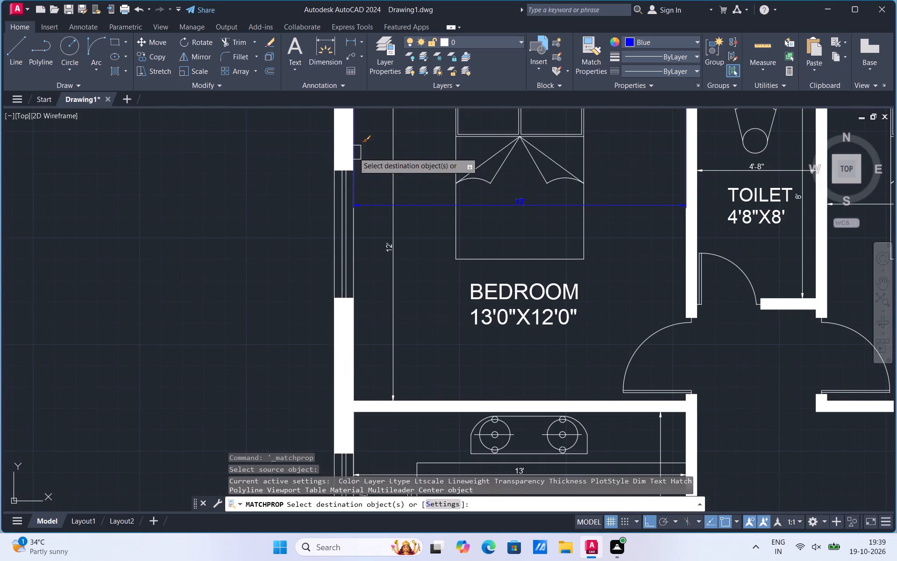
{"action": "scroll", "coordinate": [332, 217], "scroll_direction": "up", "scroll_amount": 1}
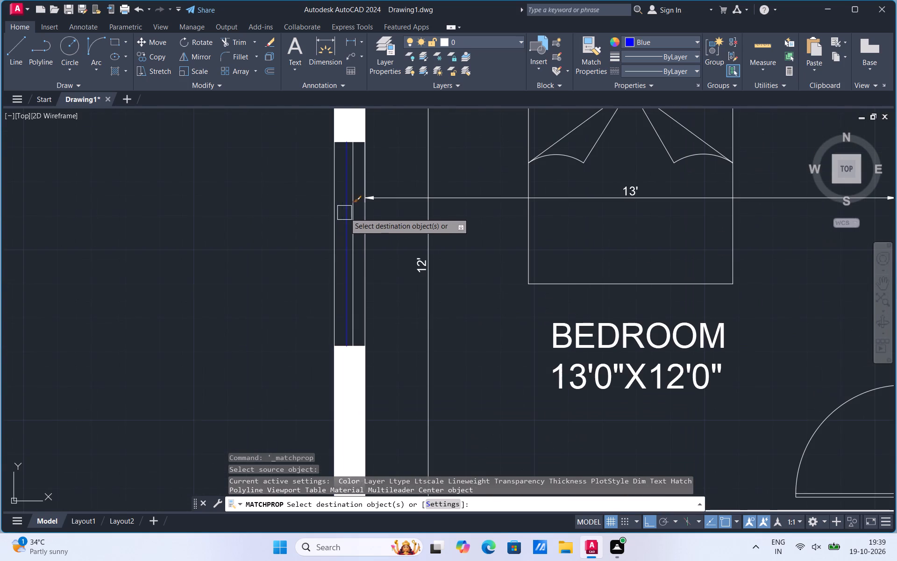
{"action": "left_click", "coordinate": [345, 213]}
{"action": "left_click", "coordinate": [356, 223]}
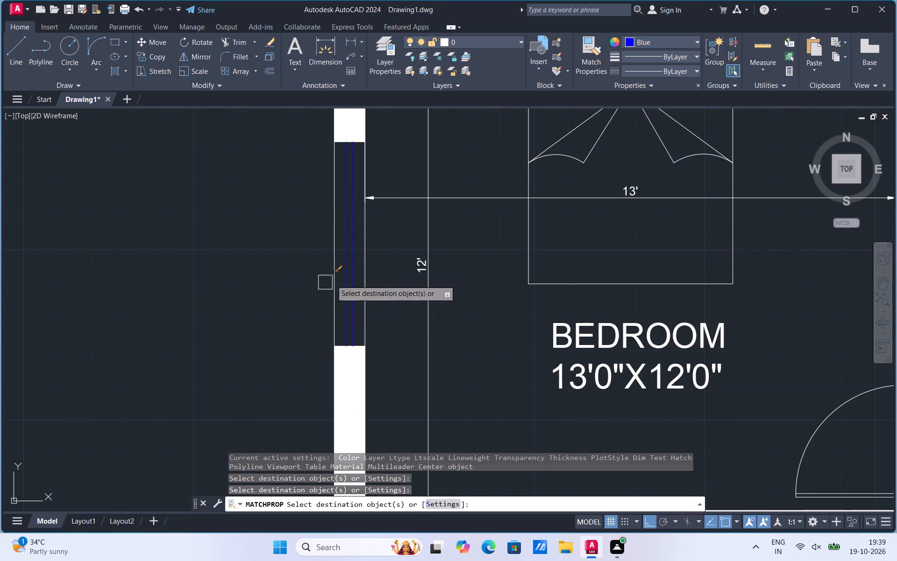
{"action": "scroll", "coordinate": [242, 363], "scroll_direction": "down", "scroll_amount": 2}
{"action": "scroll", "coordinate": [544, 223], "scroll_direction": "up", "scroll_amount": 2}
{"action": "left_click", "coordinate": [545, 218]}
{"action": "left_click", "coordinate": [536, 227]}
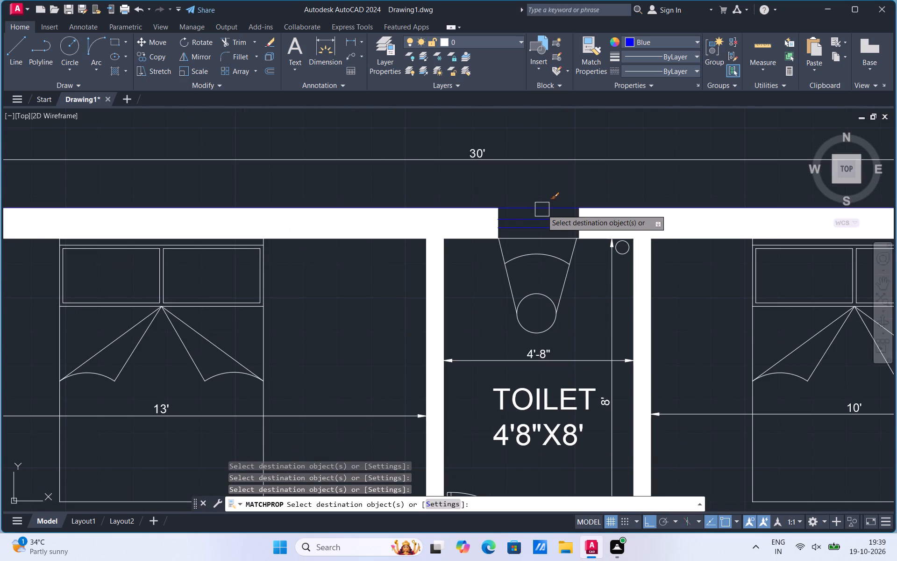
Match the blue properties onto the glass lines of the 10'0"X12'0" bedroom's window and the living room's upper window.
{"action": "scroll", "coordinate": [207, 312], "scroll_direction": "down", "scroll_amount": 1}
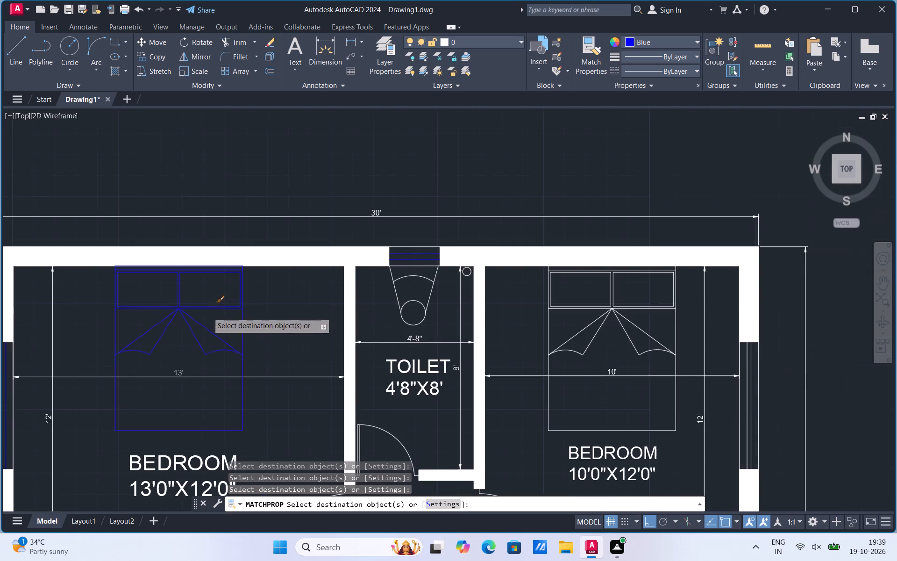
{"action": "scroll", "coordinate": [746, 391], "scroll_direction": "up", "scroll_amount": 1}
{"action": "left_click", "coordinate": [744, 378]}
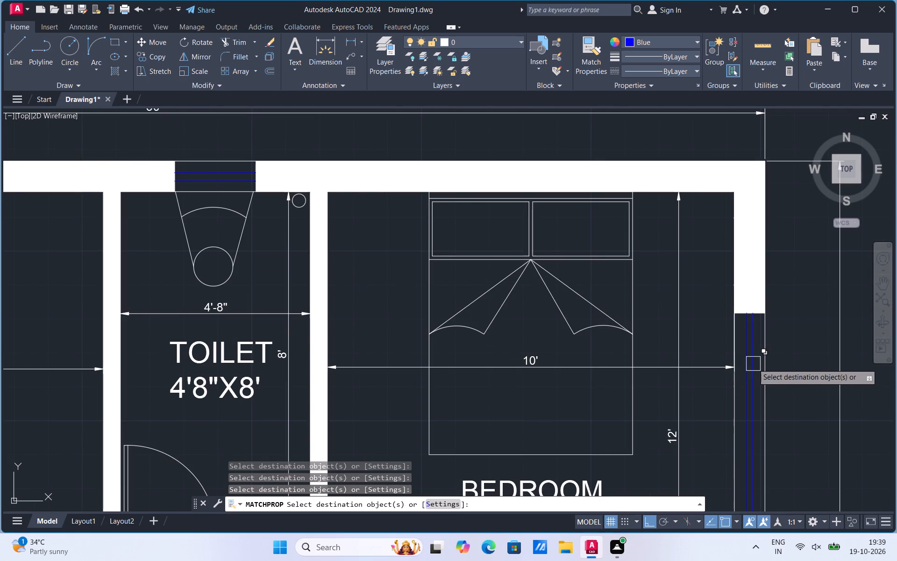
{"action": "left_click", "coordinate": [753, 364]}
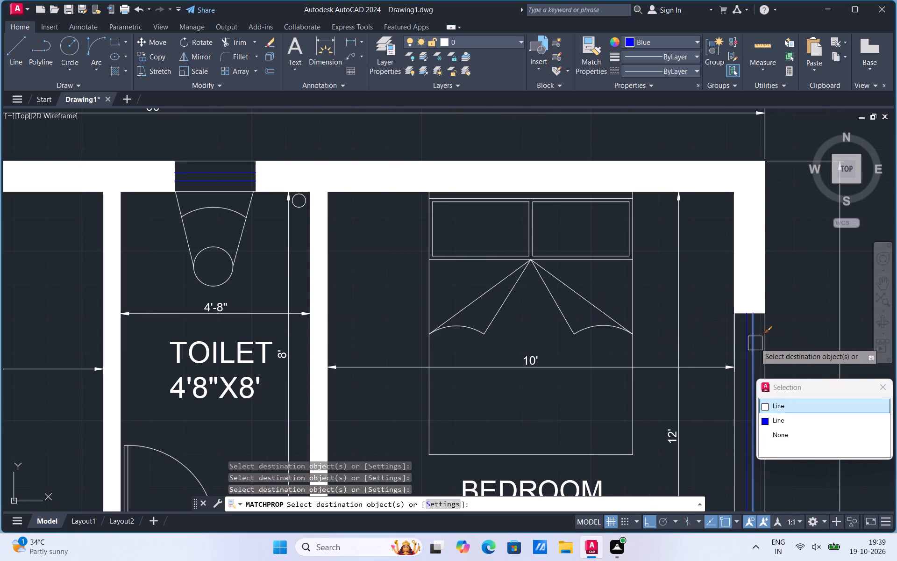
{"action": "scroll", "coordinate": [755, 358], "scroll_direction": "up", "scroll_amount": 2}
{"action": "left_click", "coordinate": [750, 346]}
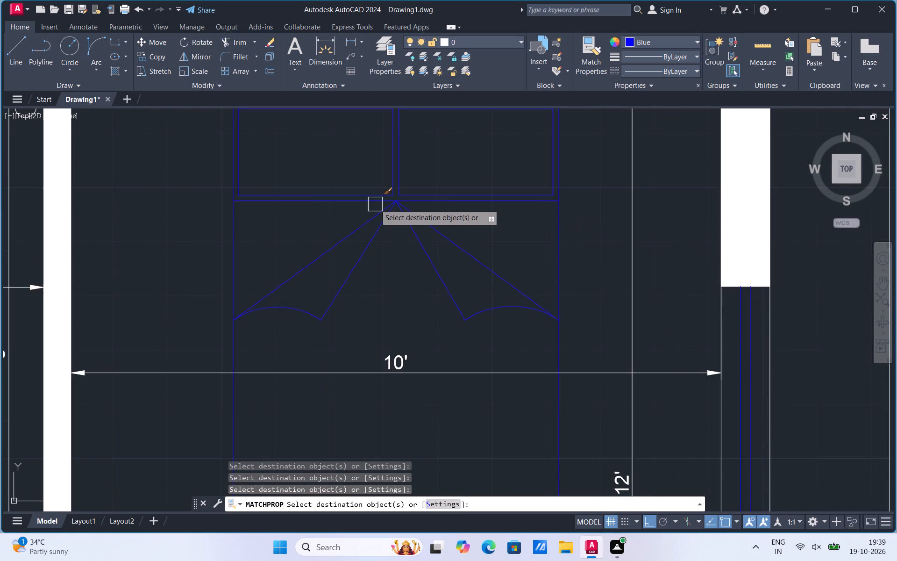
{"action": "scroll", "coordinate": [375, 204], "scroll_direction": "down", "scroll_amount": 4}
{"action": "scroll", "coordinate": [448, 372], "scroll_direction": "up", "scroll_amount": 2}
{"action": "scroll", "coordinate": [410, 337], "scroll_direction": "up", "scroll_amount": 2}
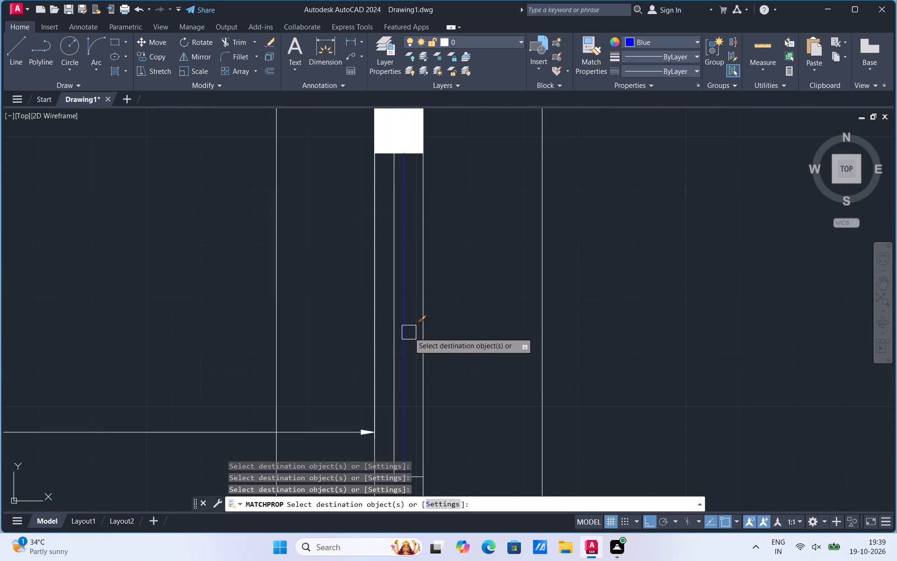
{"action": "left_click", "coordinate": [409, 332]}
{"action": "left_click", "coordinate": [397, 344]}
{"action": "left_click", "coordinate": [387, 348]}
{"action": "left_click", "coordinate": [398, 338]}
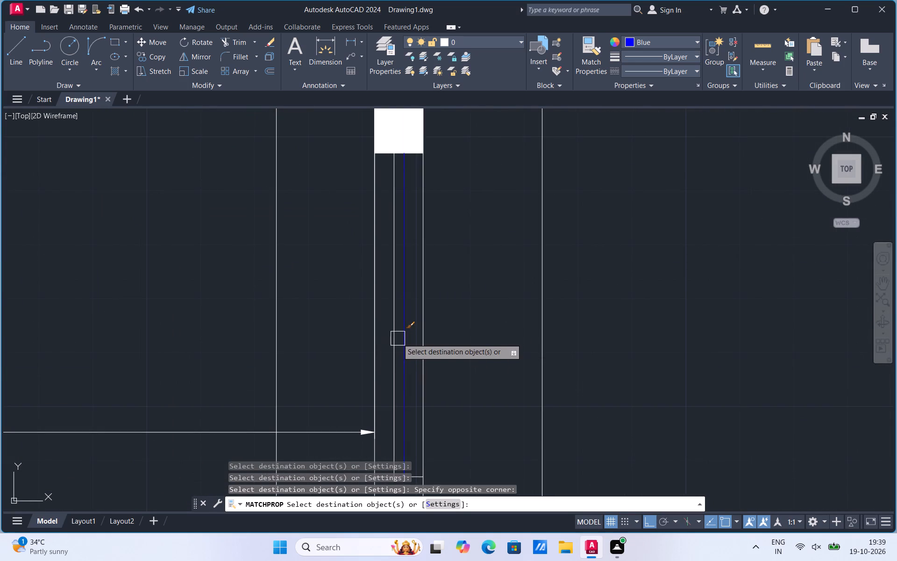
{"action": "left_click", "coordinate": [394, 327]}
Match the blue properties onto the glass and edge lines of the upper 13'0"X11'0" bedroom's window in the outer wall.
{"action": "scroll", "coordinate": [509, 245], "scroll_direction": "down", "scroll_amount": 5}
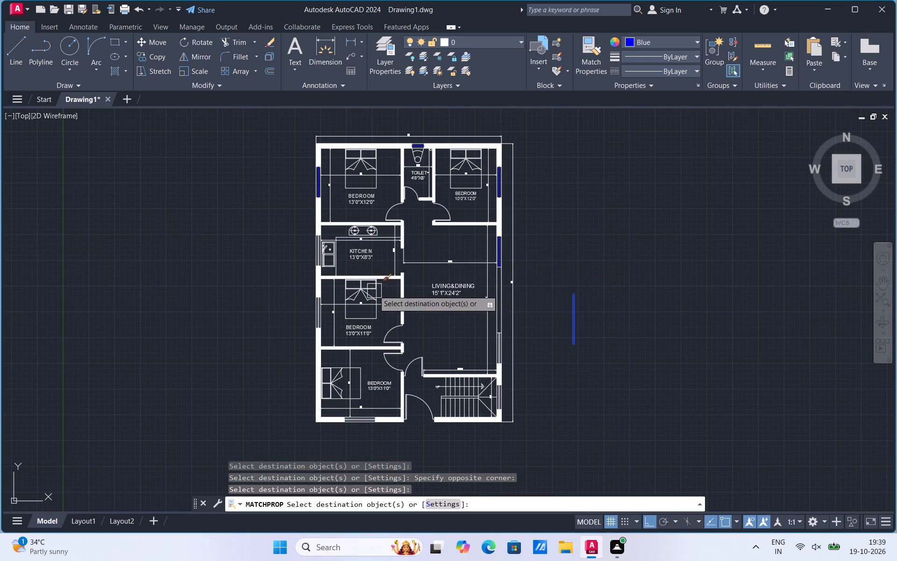
{"action": "scroll", "coordinate": [370, 288], "scroll_direction": "up", "scroll_amount": 2}
{"action": "scroll", "coordinate": [233, 339], "scroll_direction": "up", "scroll_amount": 4}
{"action": "left_click", "coordinate": [231, 336]}
{"action": "left_click", "coordinate": [246, 320]}
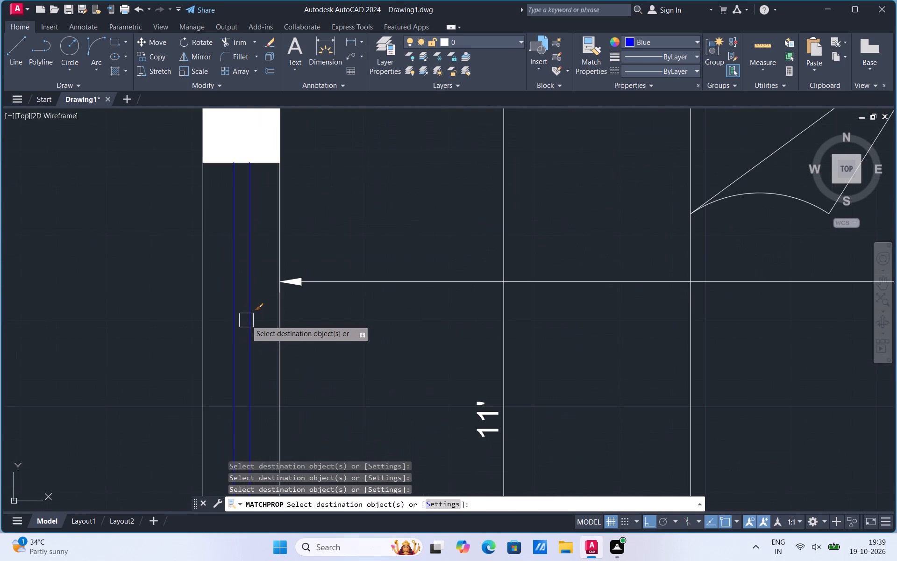
{"action": "scroll", "coordinate": [289, 285], "scroll_direction": "down", "scroll_amount": 4}
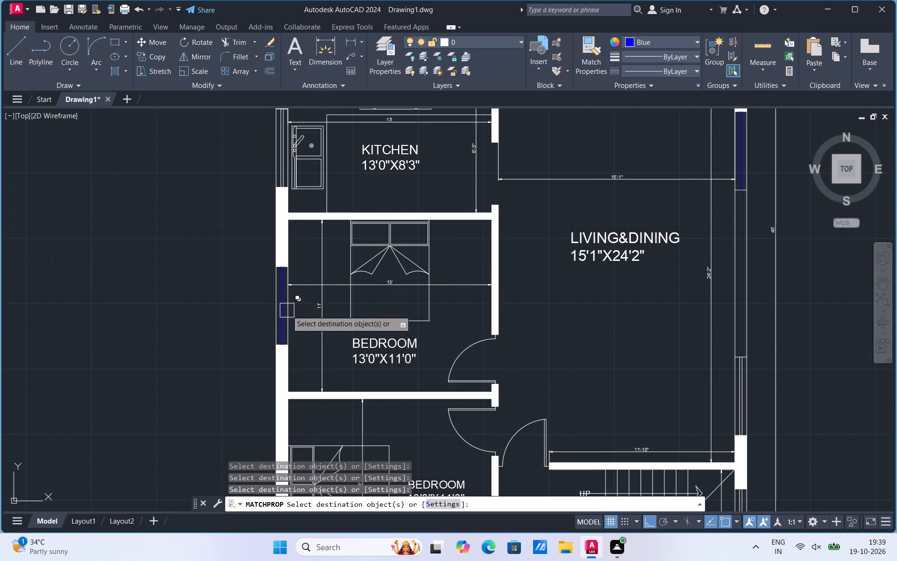
{"action": "scroll", "coordinate": [288, 308], "scroll_direction": "up", "scroll_amount": 2}
{"action": "left_click", "coordinate": [288, 304]}
{"action": "left_click", "coordinate": [253, 319]}
{"action": "scroll", "coordinate": [257, 412], "scroll_direction": "down", "scroll_amount": 4}
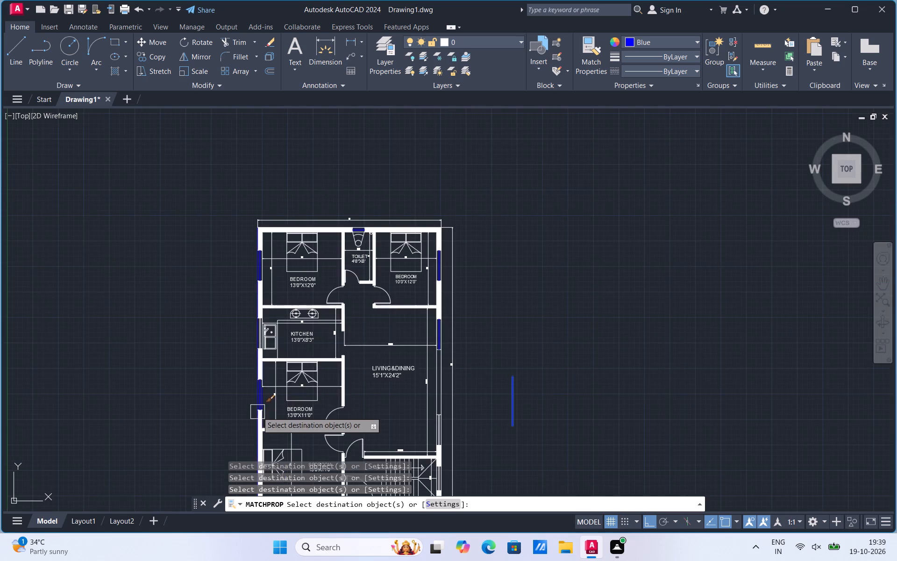
Apply the blue properties to the edge lines at the 13'0"X12'0" bedroom's, toilet's and 10'0"X12'0" bedroom's windows.
{"action": "scroll", "coordinate": [268, 254], "scroll_direction": "up", "scroll_amount": 3}
{"action": "left_click", "coordinate": [241, 263]}
{"action": "left_click", "coordinate": [242, 291]}
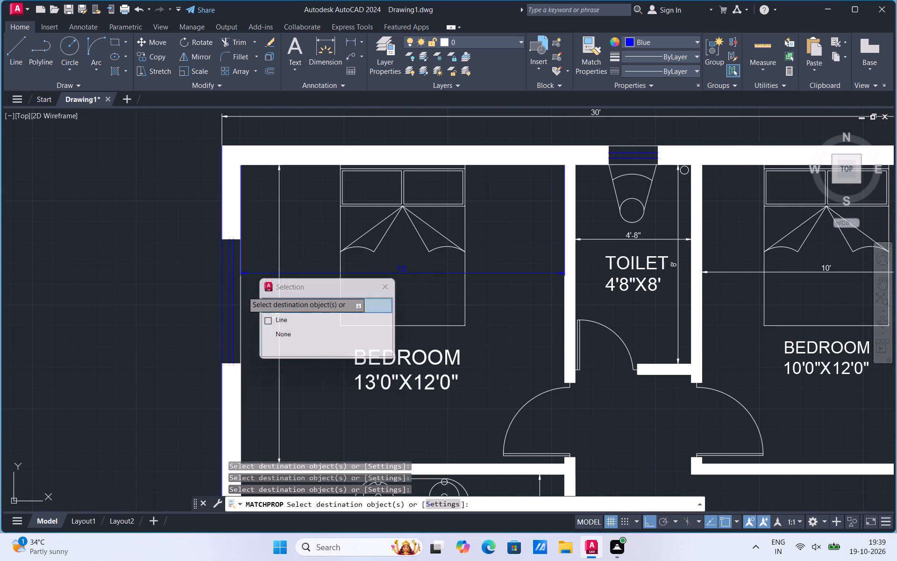
{"action": "scroll", "coordinate": [243, 327], "scroll_direction": "down", "scroll_amount": 1}
{"action": "scroll", "coordinate": [529, 216], "scroll_direction": "up", "scroll_amount": 2}
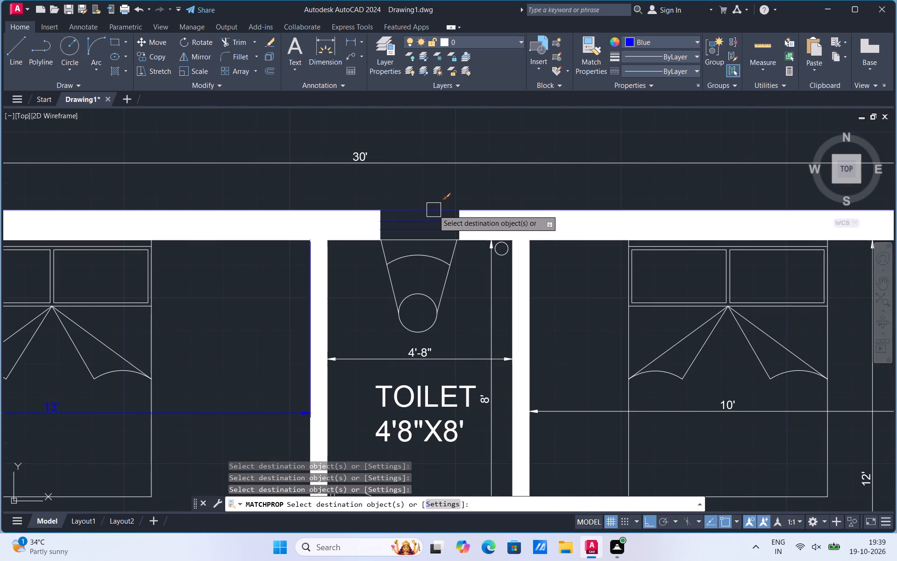
{"action": "left_click", "coordinate": [434, 209]}
{"action": "left_click", "coordinate": [418, 244]}
{"action": "scroll", "coordinate": [392, 172], "scroll_direction": "down", "scroll_amount": 2}
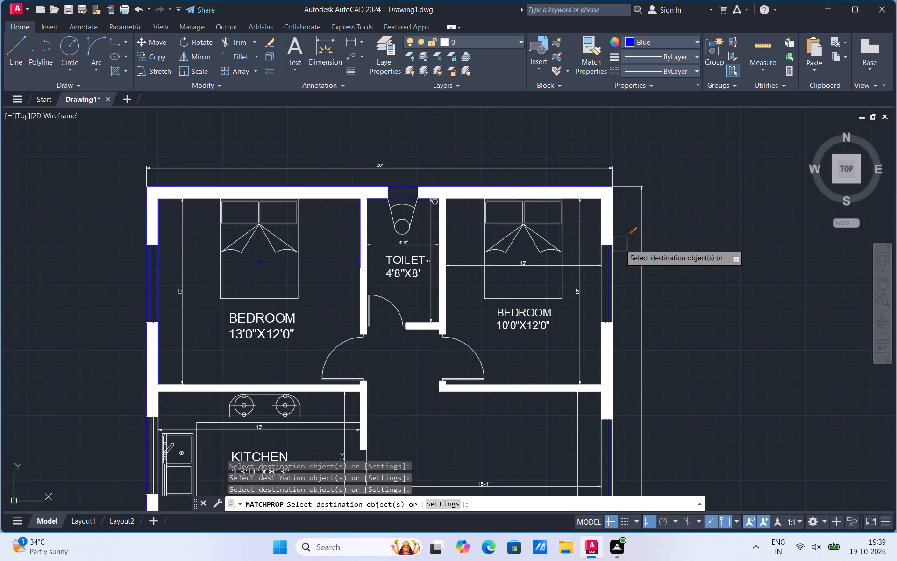
{"action": "scroll", "coordinate": [624, 260], "scroll_direction": "up", "scroll_amount": 2}
{"action": "left_click", "coordinate": [596, 286]}
{"action": "left_click", "coordinate": [566, 314]}
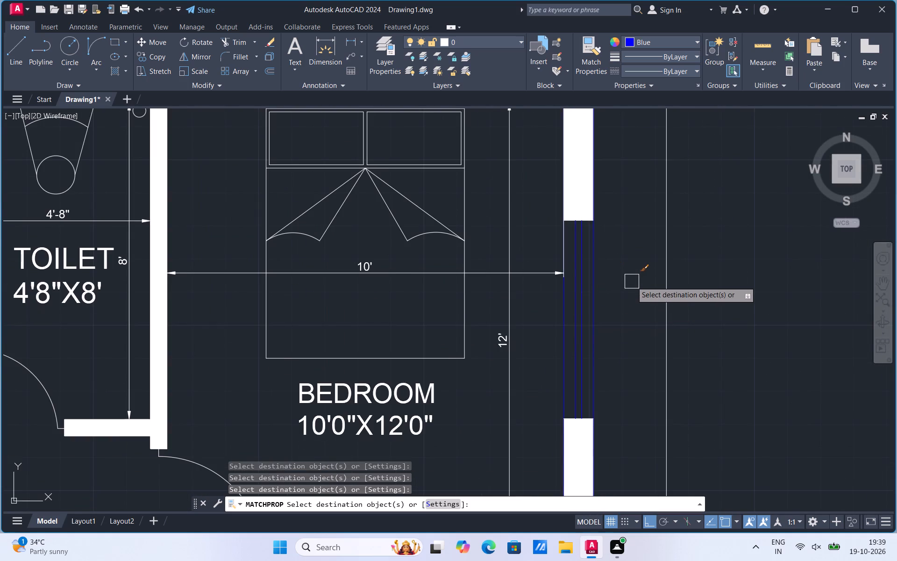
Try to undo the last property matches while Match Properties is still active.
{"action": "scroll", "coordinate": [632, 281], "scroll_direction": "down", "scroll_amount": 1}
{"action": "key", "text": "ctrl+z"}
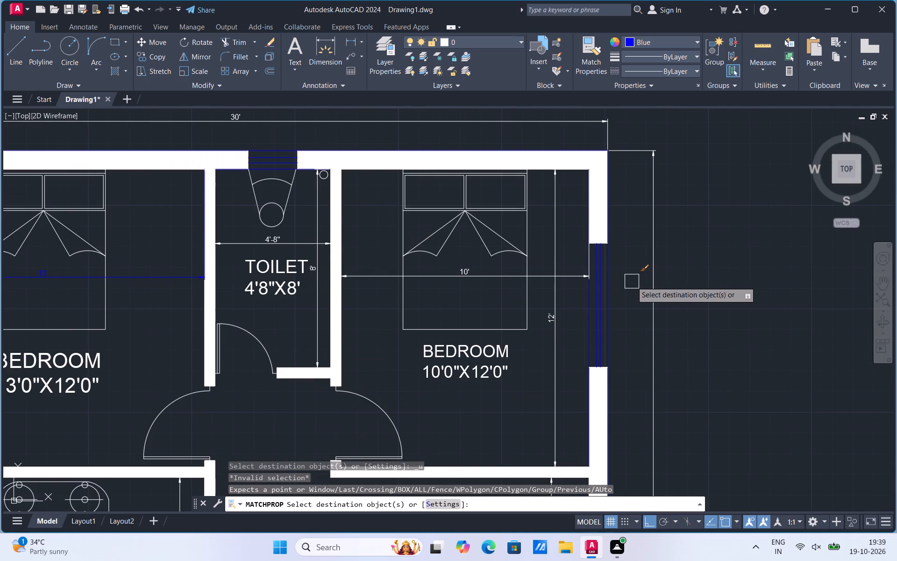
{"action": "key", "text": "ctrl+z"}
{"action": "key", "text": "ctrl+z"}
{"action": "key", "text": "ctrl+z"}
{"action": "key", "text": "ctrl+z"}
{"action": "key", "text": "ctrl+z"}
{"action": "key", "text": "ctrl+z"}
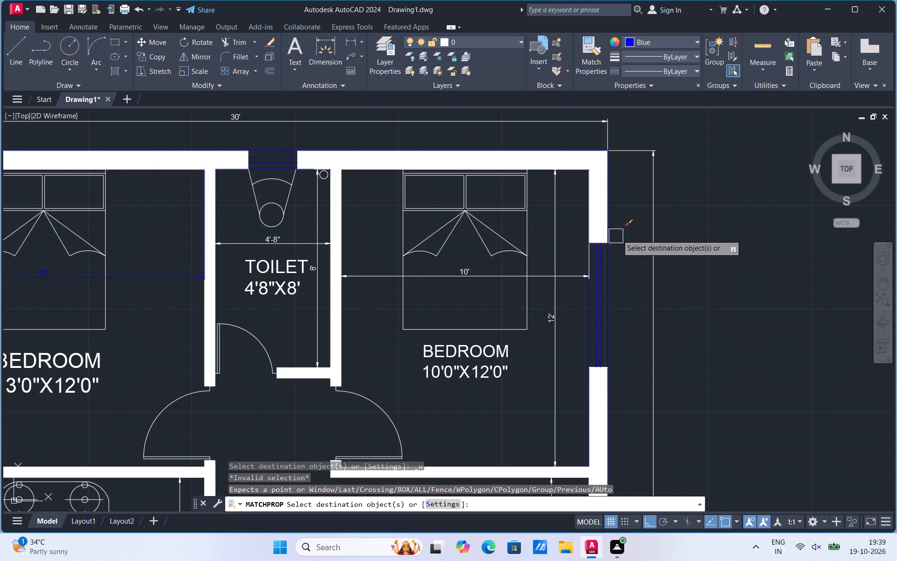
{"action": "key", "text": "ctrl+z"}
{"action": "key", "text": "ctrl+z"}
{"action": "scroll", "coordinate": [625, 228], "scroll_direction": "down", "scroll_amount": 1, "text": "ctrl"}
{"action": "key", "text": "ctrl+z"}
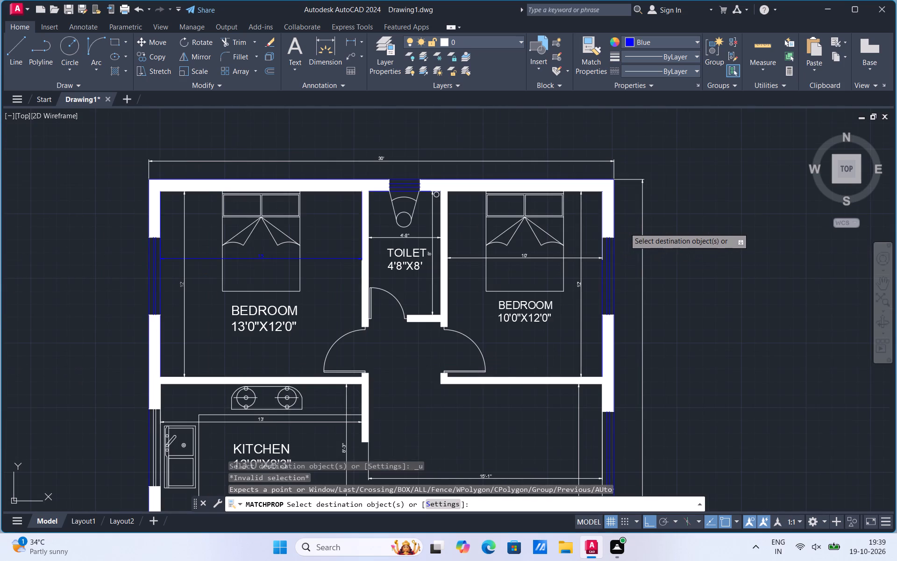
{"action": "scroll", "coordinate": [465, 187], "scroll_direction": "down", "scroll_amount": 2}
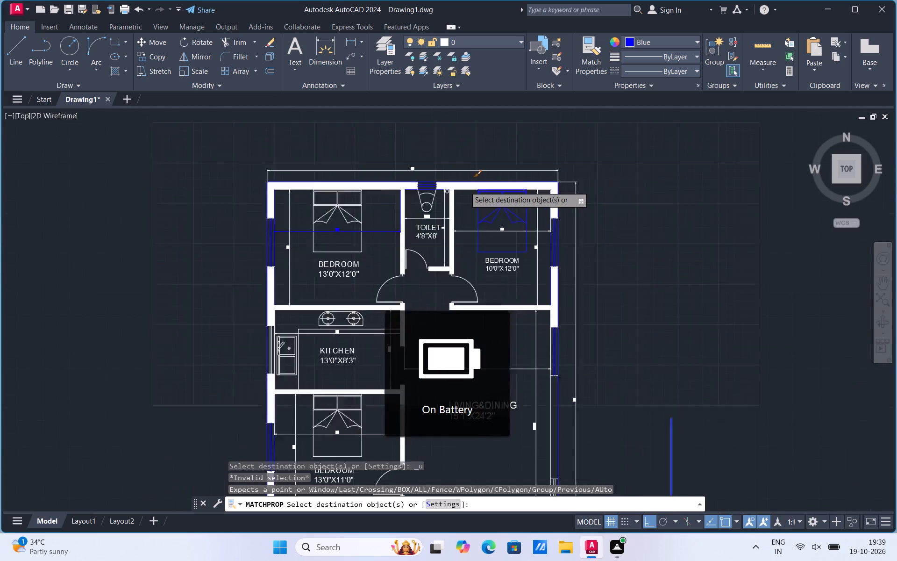
Match the blue properties onto the glass lines of the living room's lower window and the staircase window.
{"action": "scroll", "coordinate": [540, 353], "scroll_direction": "up", "scroll_amount": 2}
{"action": "scroll", "coordinate": [493, 414], "scroll_direction": "up", "scroll_amount": 4}
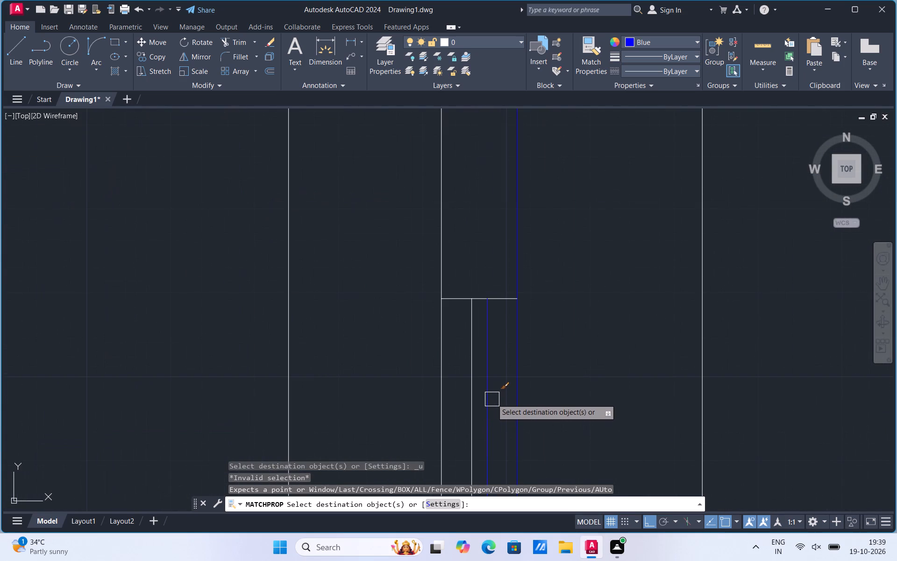
{"action": "left_click", "coordinate": [492, 399]}
{"action": "left_click", "coordinate": [473, 413]}
{"action": "scroll", "coordinate": [562, 257], "scroll_direction": "down", "scroll_amount": 4}
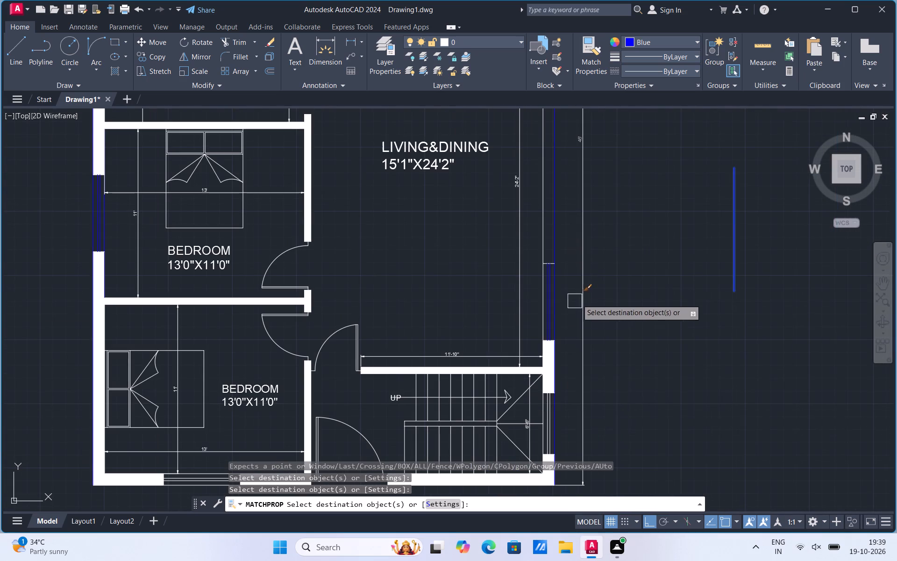
{"action": "scroll", "coordinate": [548, 417], "scroll_direction": "up", "scroll_amount": 3}
{"action": "left_click", "coordinate": [557, 396]}
{"action": "left_click", "coordinate": [548, 403]}
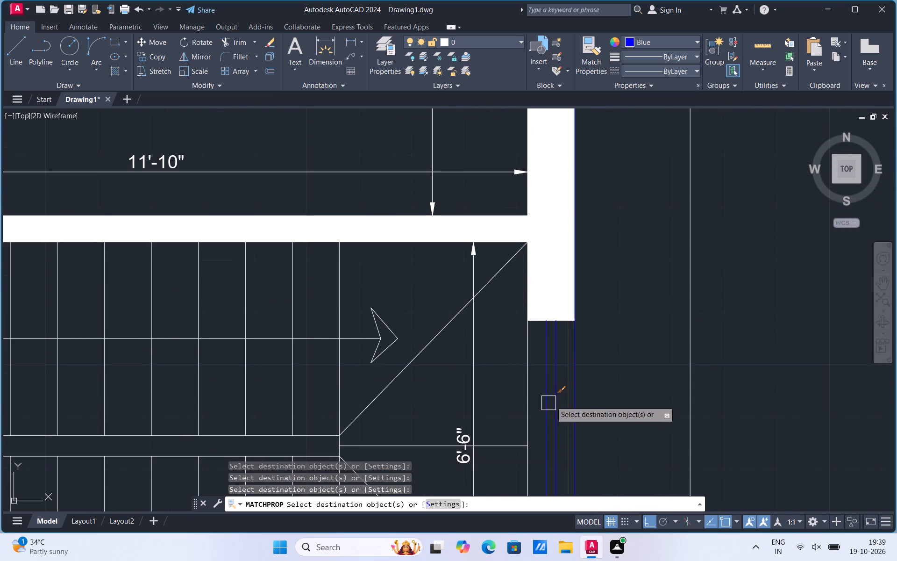
{"action": "scroll", "coordinate": [619, 294], "scroll_direction": "down", "scroll_amount": 3}
Match the blue properties onto the glass and edge lines of the window in the lower 13'0"X11'0" bedroom's bottom wall.
{"action": "scroll", "coordinate": [242, 389], "scroll_direction": "up", "scroll_amount": 3}
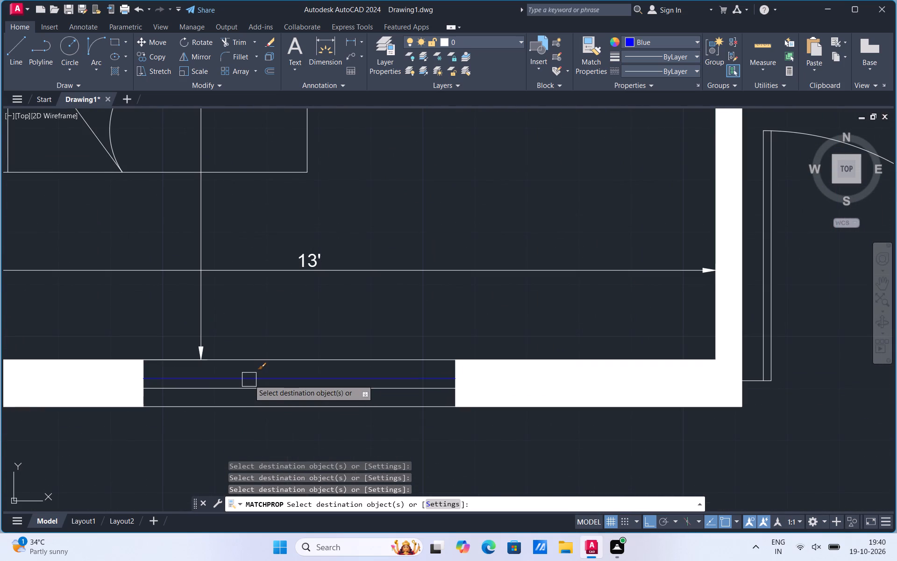
{"action": "left_click", "coordinate": [249, 380]}
{"action": "left_click", "coordinate": [240, 388]}
{"action": "left_click", "coordinate": [264, 359]}
{"action": "left_click", "coordinate": [261, 407]}
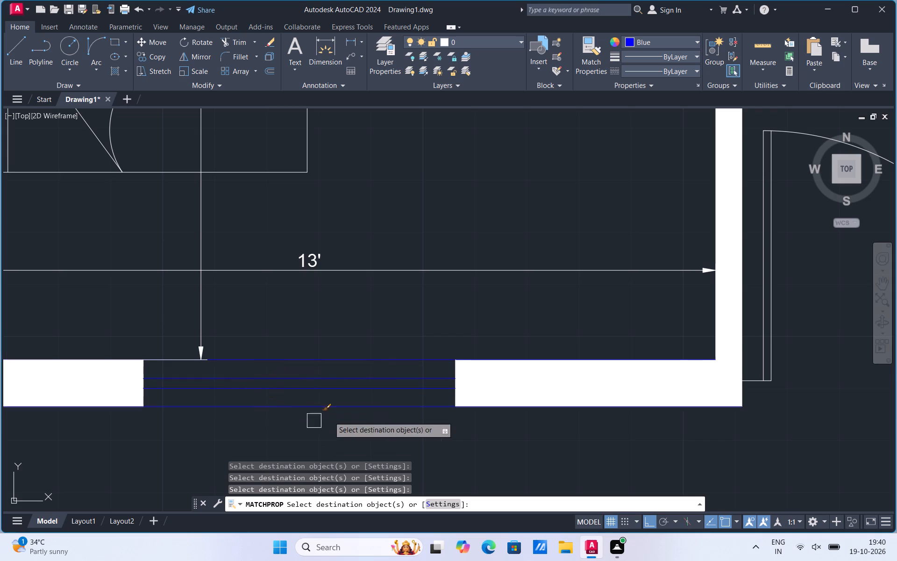
{"action": "scroll", "coordinate": [406, 440], "scroll_direction": "down", "scroll_amount": 4}
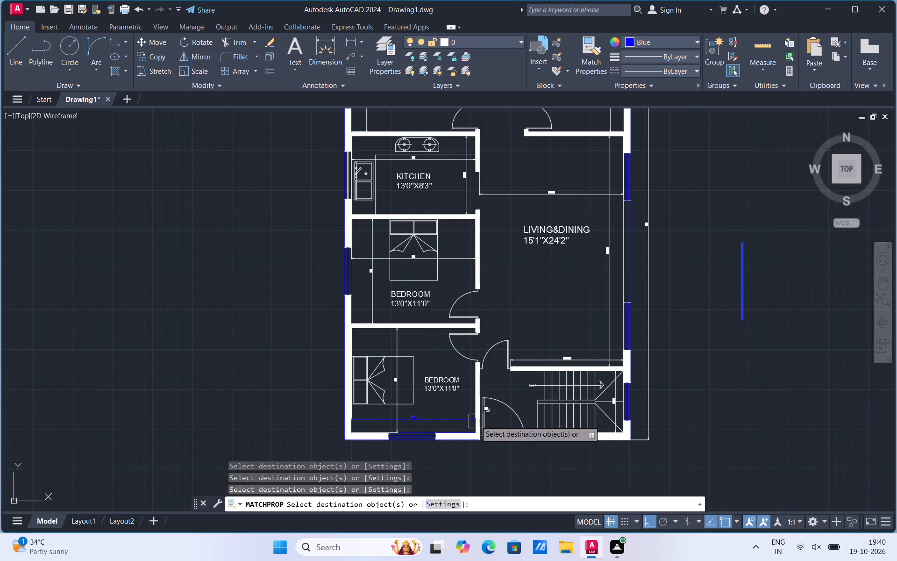
{"action": "key", "text": "Escape"}
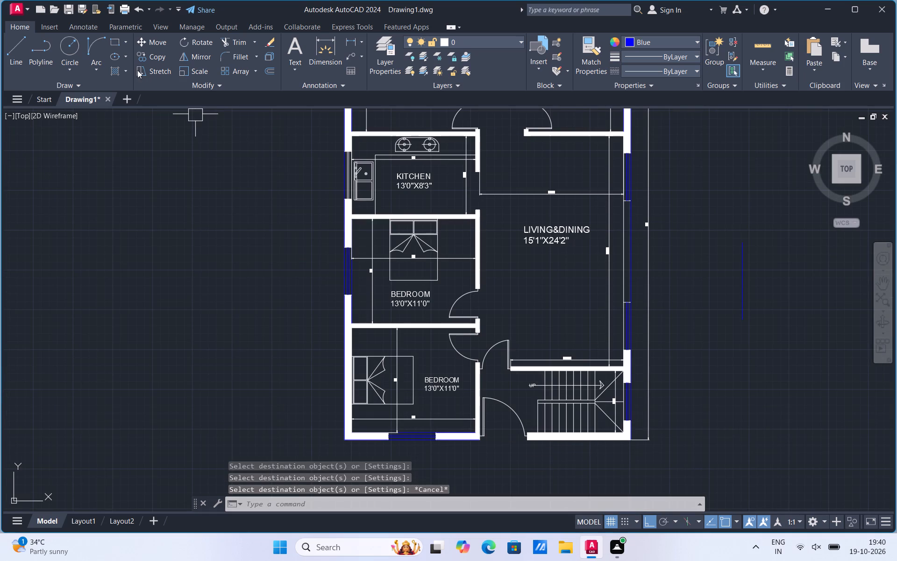
Hatch the outer wall segment between the living room's two windows with the SOLID pattern.
{"action": "left_click", "coordinate": [125, 72]}
{"action": "left_click", "coordinate": [119, 93]}
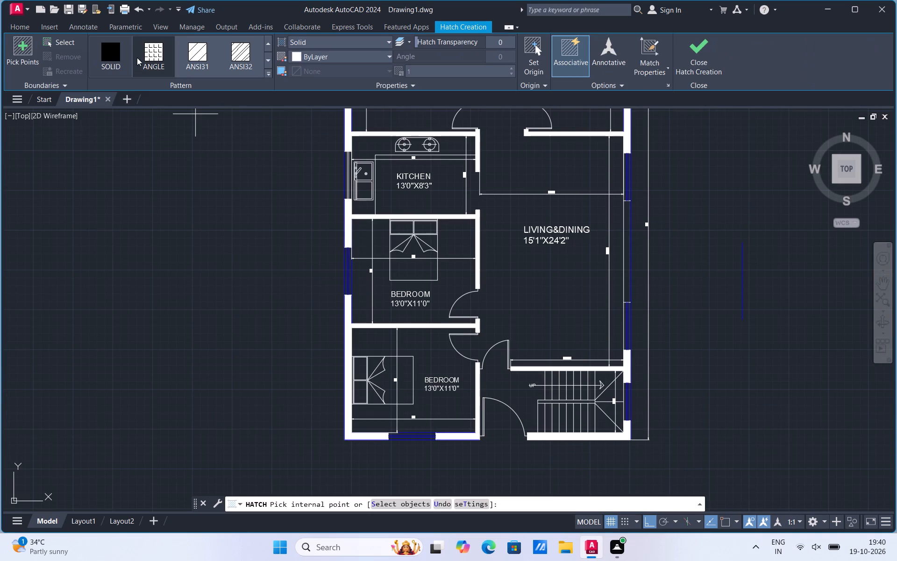
{"action": "left_click", "coordinate": [107, 55]}
{"action": "scroll", "coordinate": [584, 248], "scroll_direction": "up", "scroll_amount": 2}
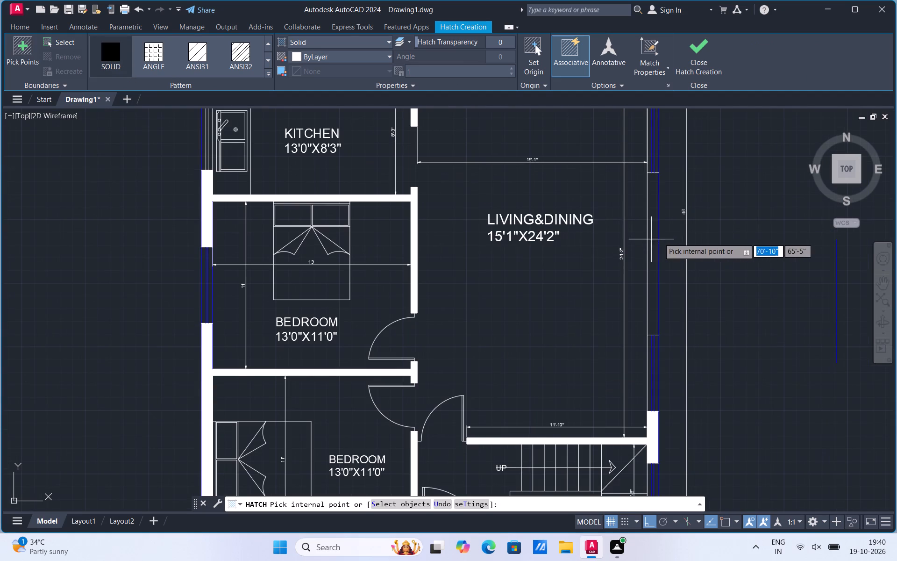
{"action": "left_click", "coordinate": [651, 247]}
{"action": "scroll", "coordinate": [562, 294], "scroll_direction": "down", "scroll_amount": 2}
{"action": "key", "text": "Escape"}
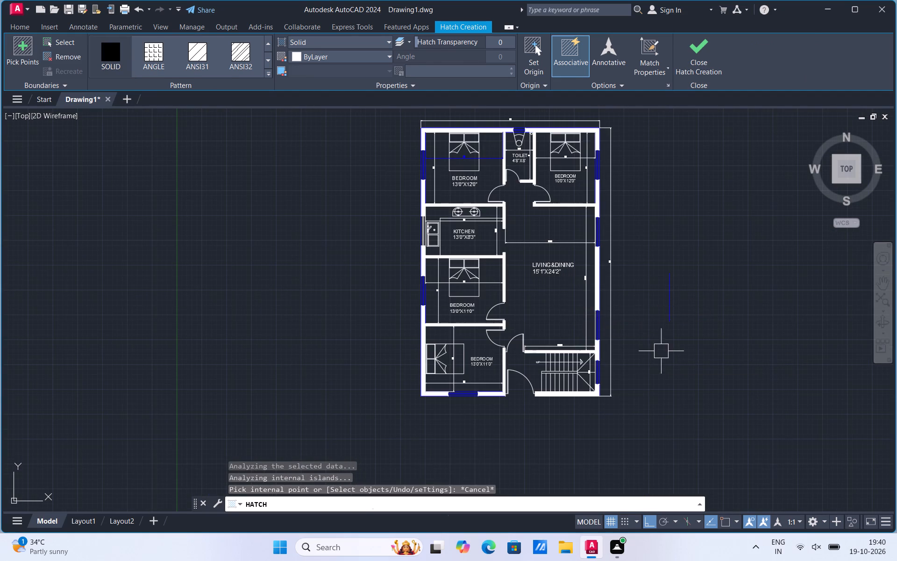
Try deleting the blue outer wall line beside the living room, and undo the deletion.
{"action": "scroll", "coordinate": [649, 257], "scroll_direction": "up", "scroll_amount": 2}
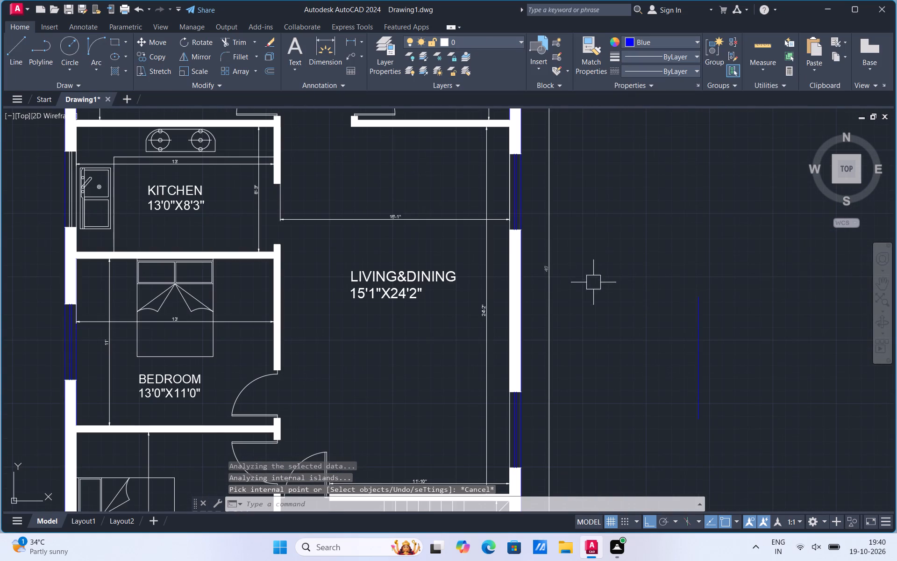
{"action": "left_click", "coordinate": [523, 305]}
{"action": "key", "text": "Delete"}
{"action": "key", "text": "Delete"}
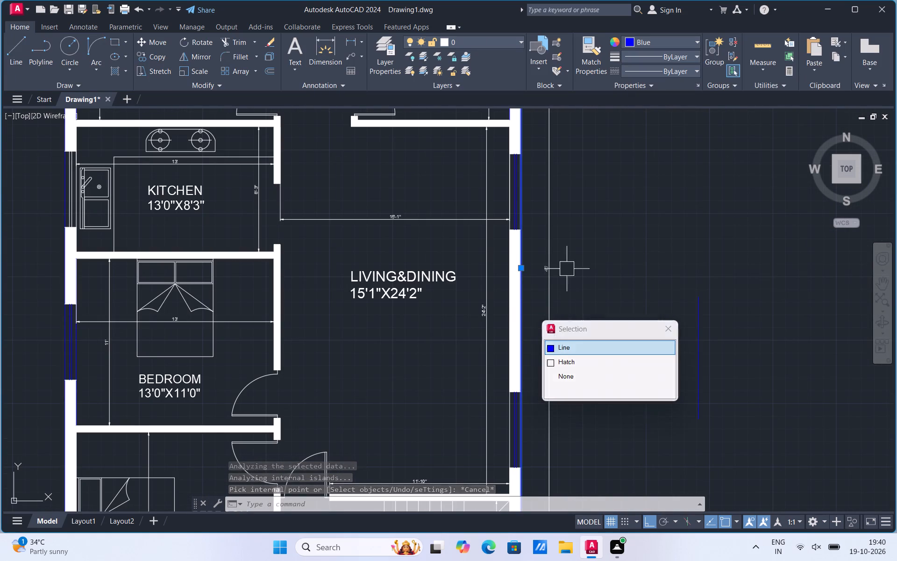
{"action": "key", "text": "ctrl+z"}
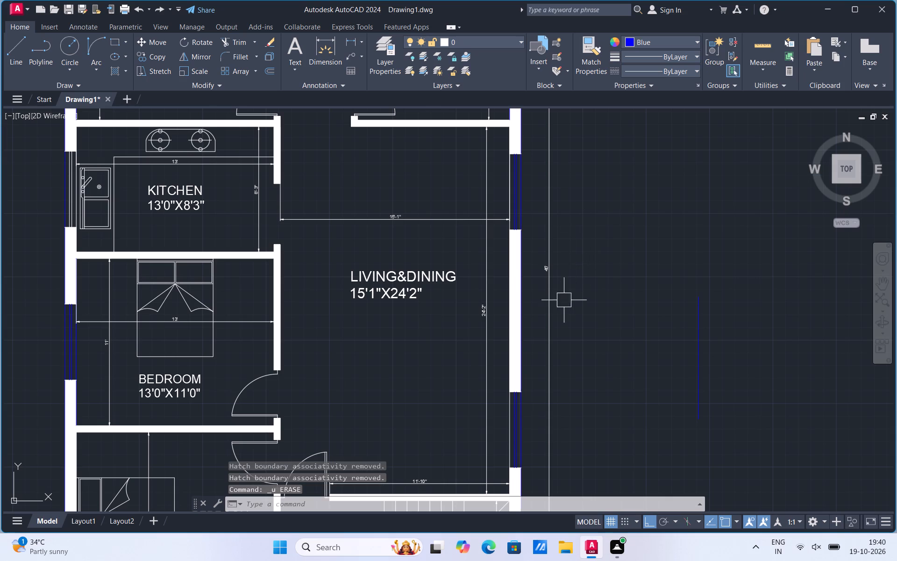
Set the current colour to ByLayer and draw a short horizontal reference line outside the plan beside the living room.
{"action": "left_click", "coordinate": [629, 42]}
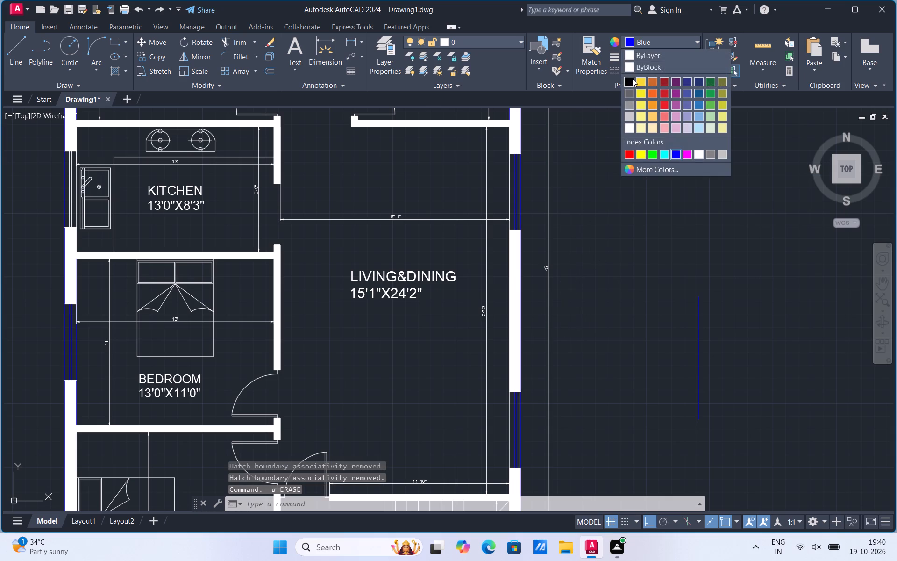
{"action": "left_click", "coordinate": [629, 56]}
{"action": "left_click", "coordinate": [630, 202]}
{"action": "left_click", "coordinate": [676, 203]}
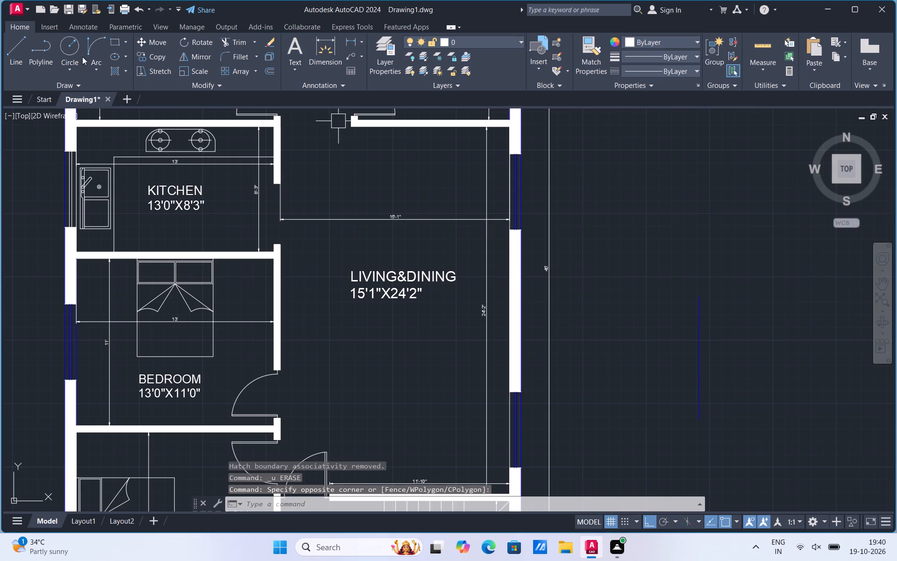
{"action": "left_click", "coordinate": [17, 65]}
{"action": "left_click", "coordinate": [587, 186]}
{"action": "left_click", "coordinate": [641, 237]}
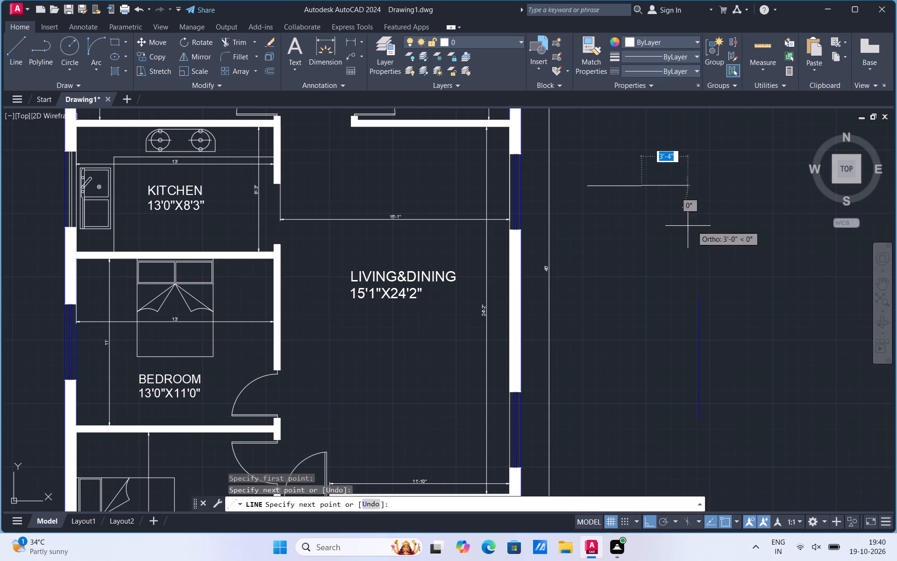
{"action": "key", "text": "Escape"}
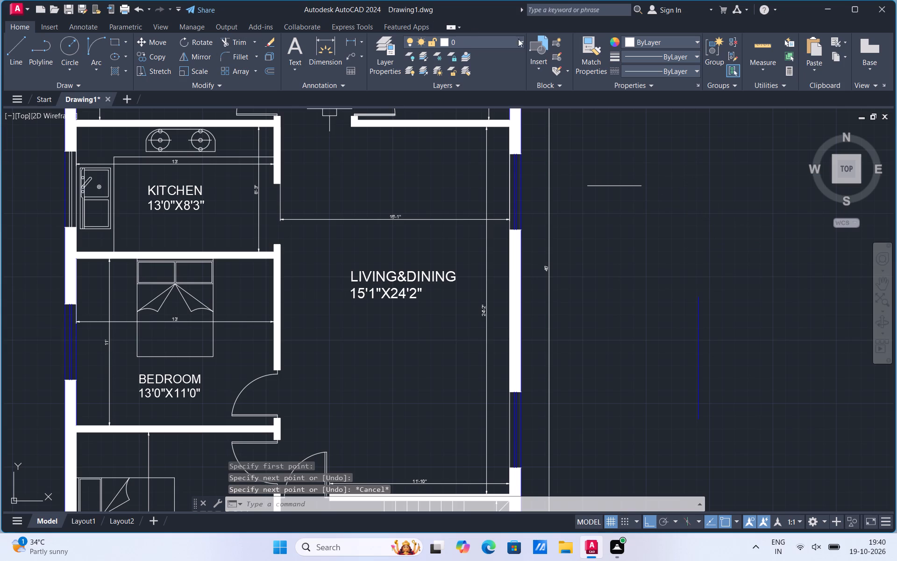
Match the ByLayer reference line's properties onto the blue outer wall lines on the living room and kitchen sides.
{"action": "left_click", "coordinate": [596, 63]}
{"action": "left_click", "coordinate": [614, 188]}
{"action": "scroll", "coordinate": [529, 187], "scroll_direction": "up", "scroll_amount": 2}
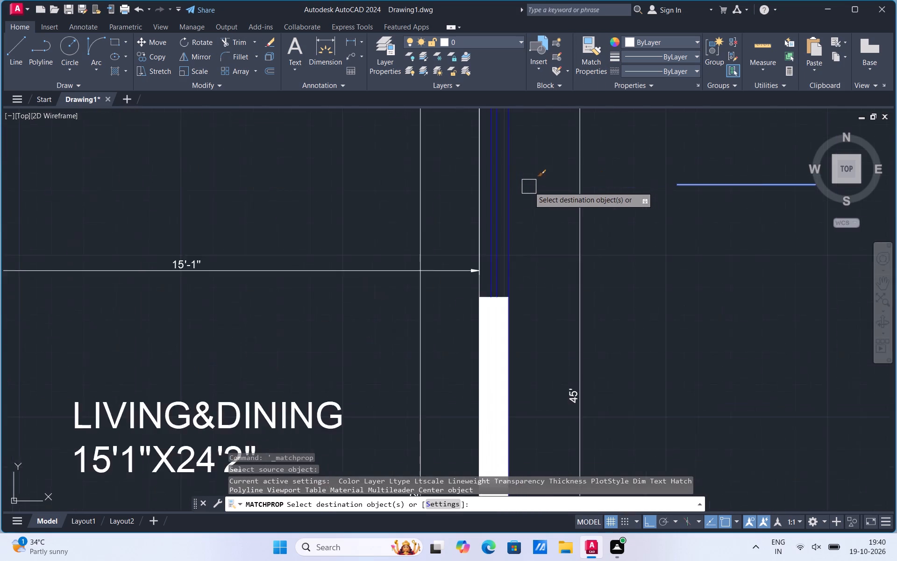
{"action": "scroll", "coordinate": [529, 187], "scroll_direction": "up", "scroll_amount": 1}
{"action": "left_click", "coordinate": [501, 215]}
{"action": "scroll", "coordinate": [532, 230], "scroll_direction": "down", "scroll_amount": 3}
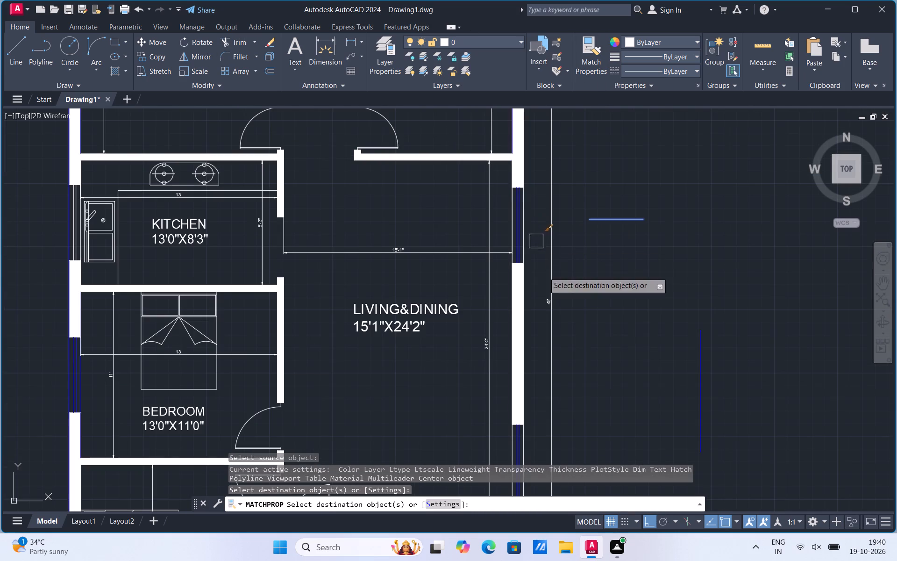
{"action": "scroll", "coordinate": [533, 447], "scroll_direction": "up", "scroll_amount": 1}
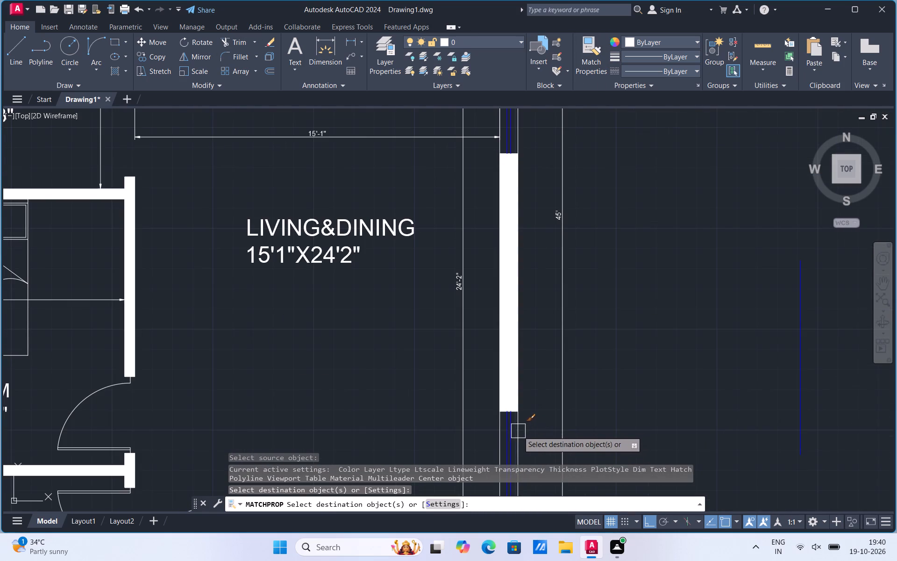
{"action": "scroll", "coordinate": [543, 353], "scroll_direction": "down", "scroll_amount": 2}
{"action": "scroll", "coordinate": [232, 241], "scroll_direction": "up", "scroll_amount": 2}
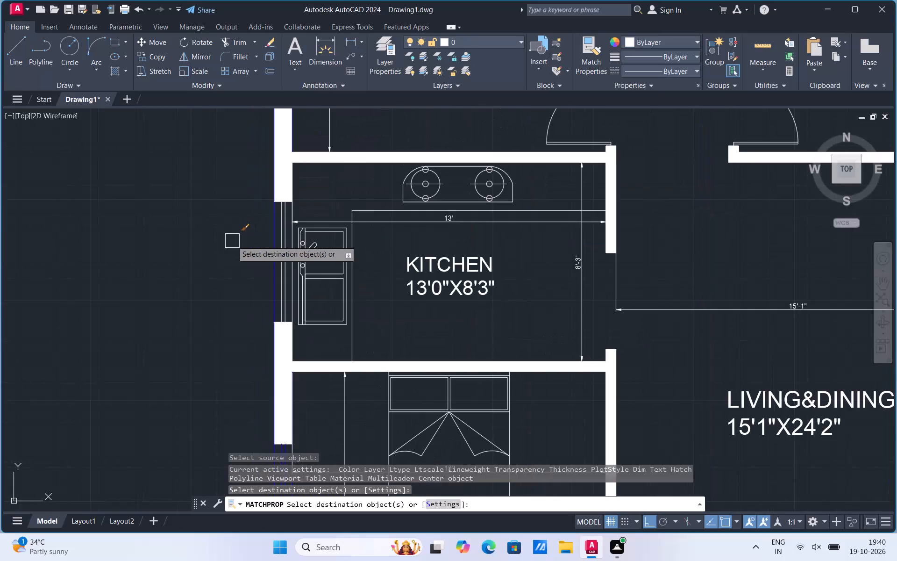
{"action": "left_click", "coordinate": [270, 241]}
{"action": "scroll", "coordinate": [265, 344], "scroll_direction": "down", "scroll_amount": 2}
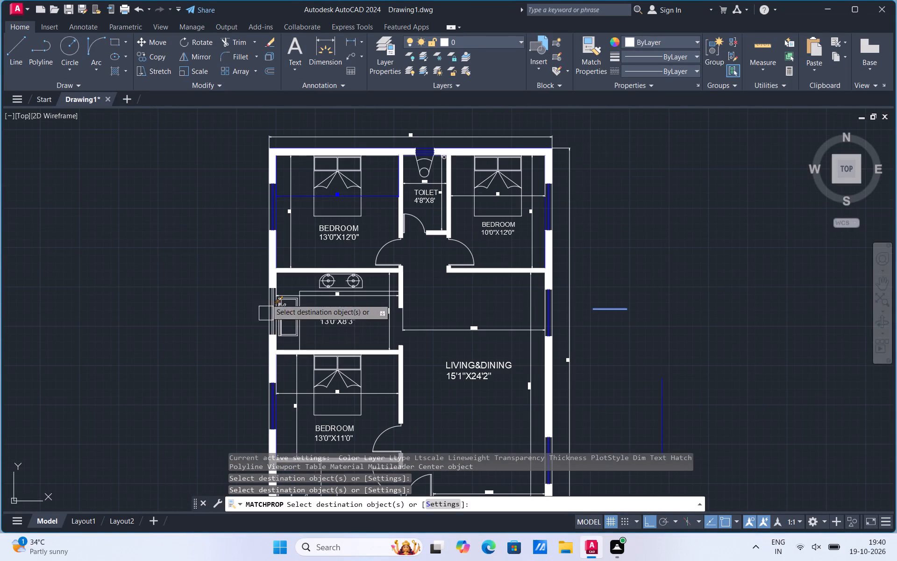
Match the ByLayer properties onto the 13'0"X12'0" bedroom's inner wall line, both toilet window edge lines and the 10'0"X12'0" bedroom's inner wall line.
{"action": "scroll", "coordinate": [308, 182], "scroll_direction": "up", "scroll_amount": 1}
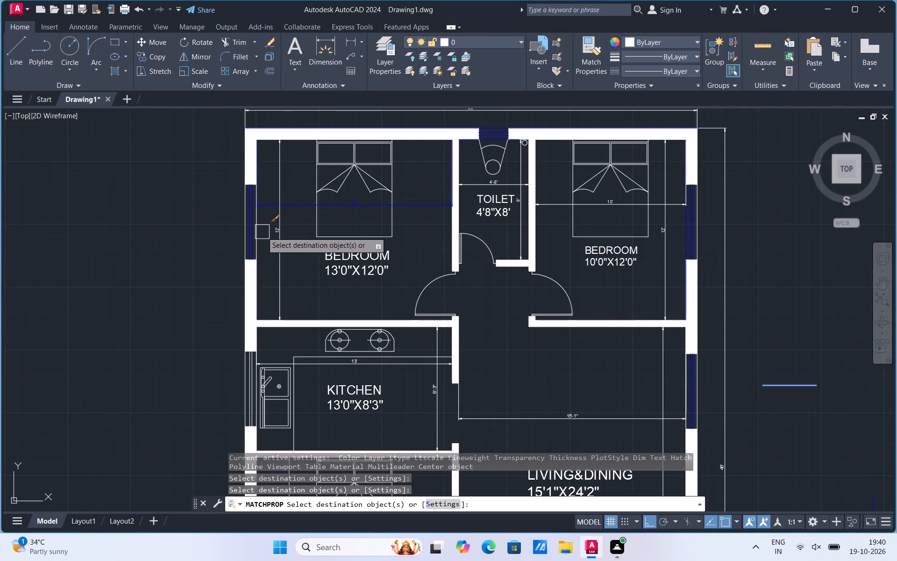
{"action": "left_click", "coordinate": [262, 232]}
{"action": "scroll", "coordinate": [497, 114], "scroll_direction": "up", "scroll_amount": 3}
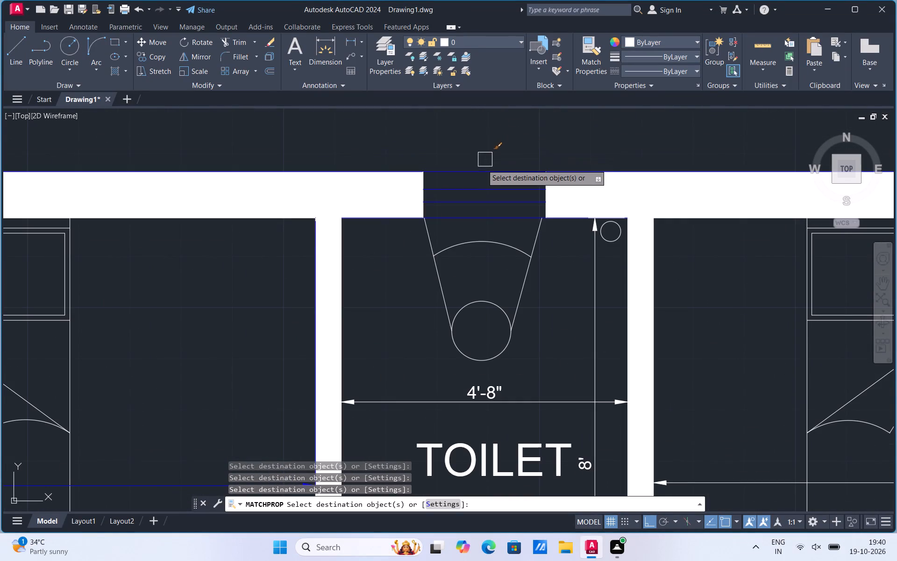
{"action": "left_click", "coordinate": [479, 172]}
{"action": "scroll", "coordinate": [466, 149], "scroll_direction": "down", "scroll_amount": 3}
{"action": "scroll", "coordinate": [434, 175], "scroll_direction": "down", "scroll_amount": 2}
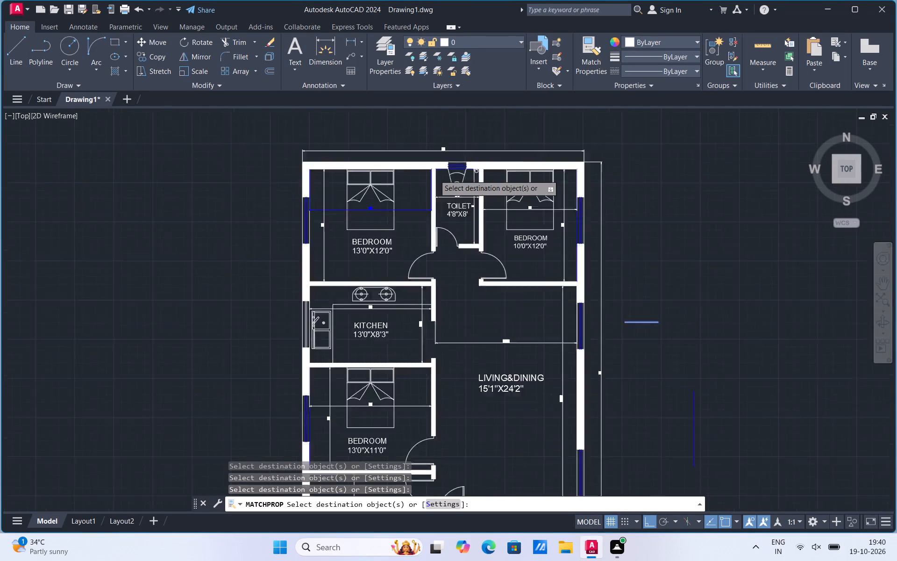
{"action": "scroll", "coordinate": [434, 175], "scroll_direction": "down", "scroll_amount": 2}
{"action": "scroll", "coordinate": [441, 176], "scroll_direction": "up", "scroll_amount": 9}
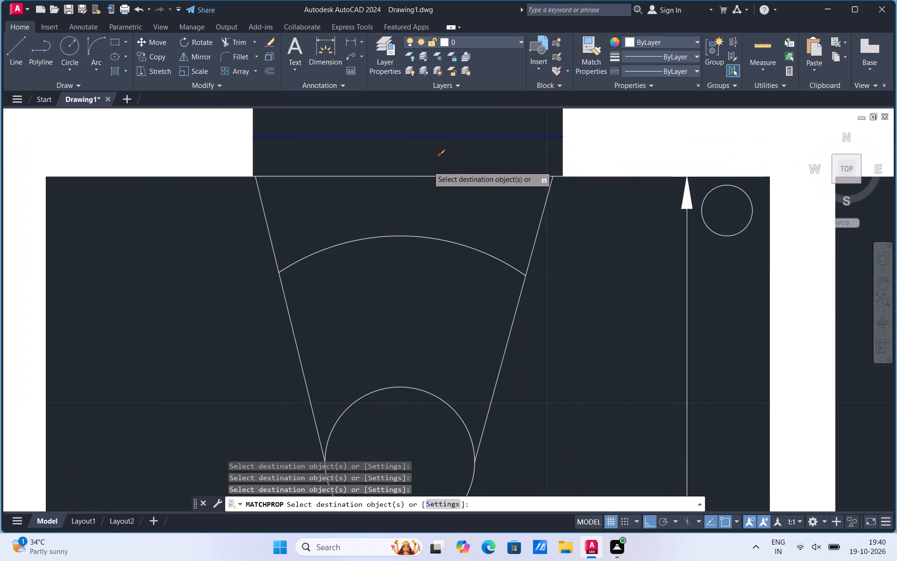
{"action": "left_click", "coordinate": [429, 175]}
{"action": "scroll", "coordinate": [429, 175], "scroll_direction": "down", "scroll_amount": 4}
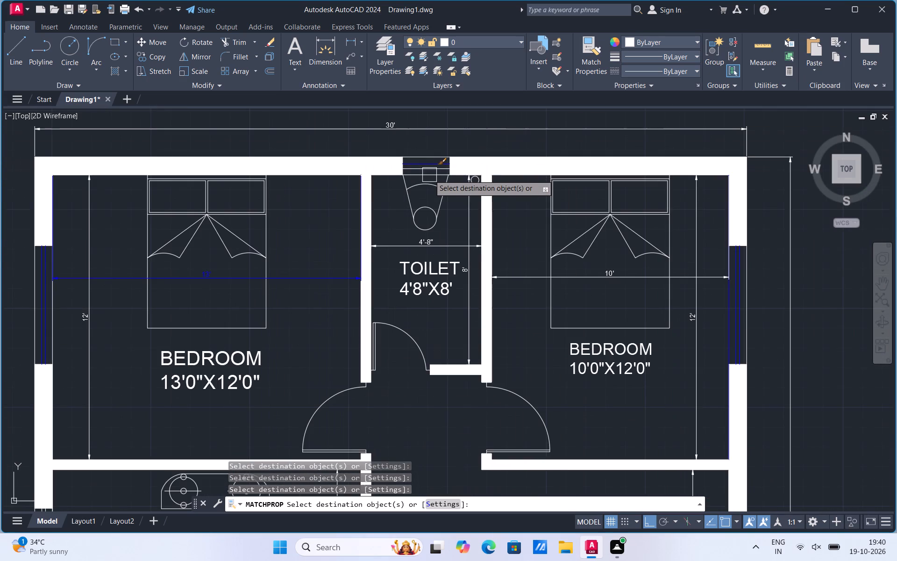
{"action": "scroll", "coordinate": [398, 149], "scroll_direction": "down", "scroll_amount": 1}
{"action": "scroll", "coordinate": [587, 256], "scroll_direction": "up", "scroll_amount": 2}
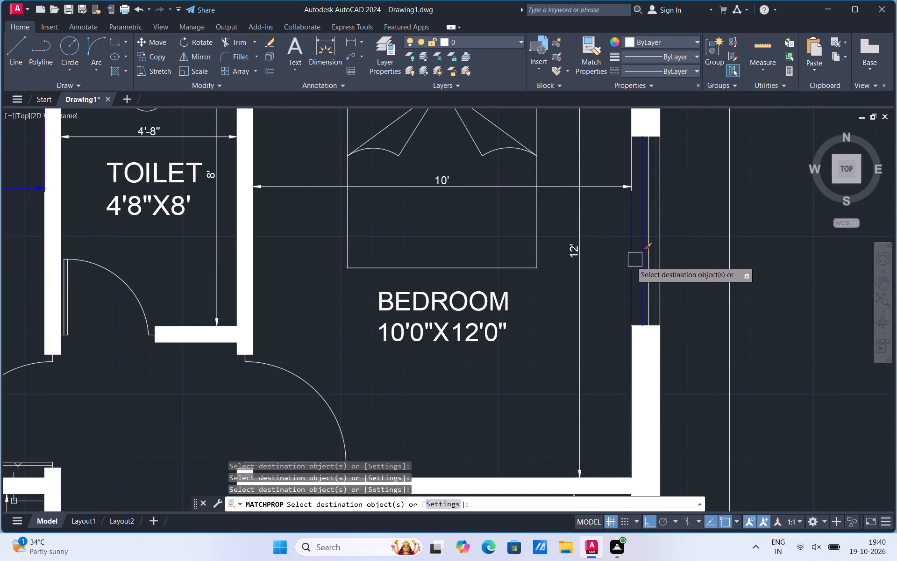
{"action": "left_click", "coordinate": [626, 263]}
Match the ByLayer properties onto the upper 13'0"X11'0" bedroom's inner wall line and both bottom wall lines of the lower bedroom.
{"action": "scroll", "coordinate": [626, 209], "scroll_direction": "down", "scroll_amount": 3}
{"action": "scroll", "coordinate": [505, 252], "scroll_direction": "down", "scroll_amount": 2}
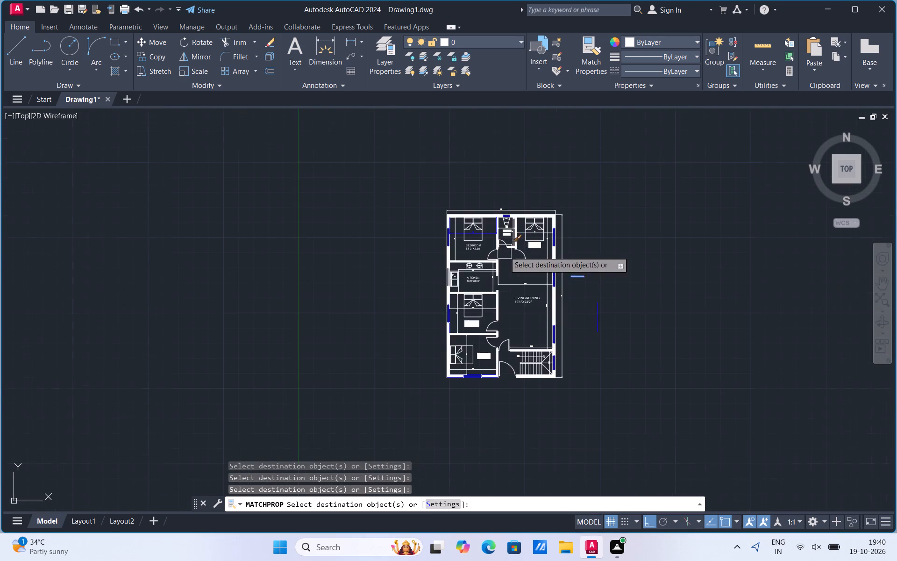
{"action": "scroll", "coordinate": [481, 342], "scroll_direction": "up", "scroll_amount": 2}
{"action": "scroll", "coordinate": [399, 290], "scroll_direction": "up", "scroll_amount": 3}
{"action": "left_click", "coordinate": [399, 280]}
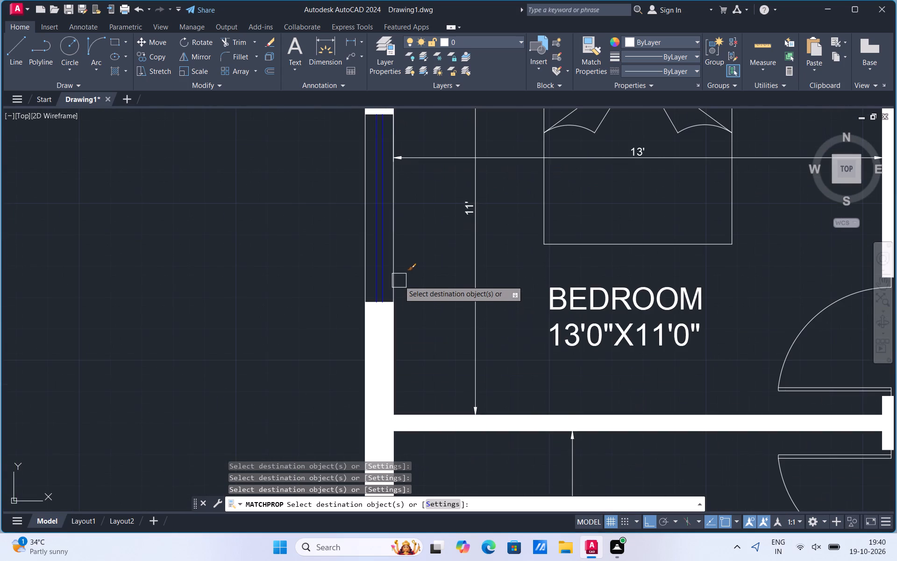
{"action": "scroll", "coordinate": [399, 280], "scroll_direction": "down", "scroll_amount": 3}
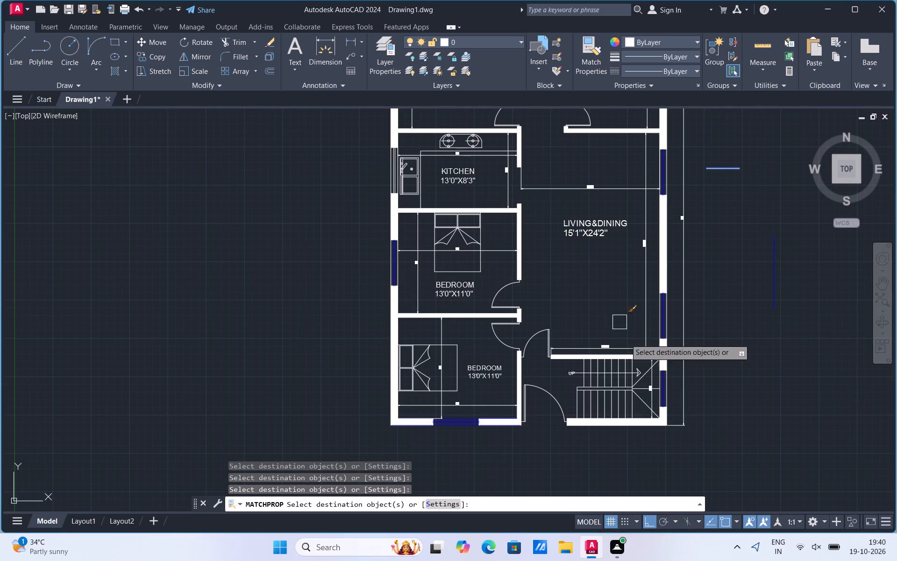
{"action": "scroll", "coordinate": [468, 430], "scroll_direction": "up", "scroll_amount": 3}
{"action": "left_click", "coordinate": [425, 418]}
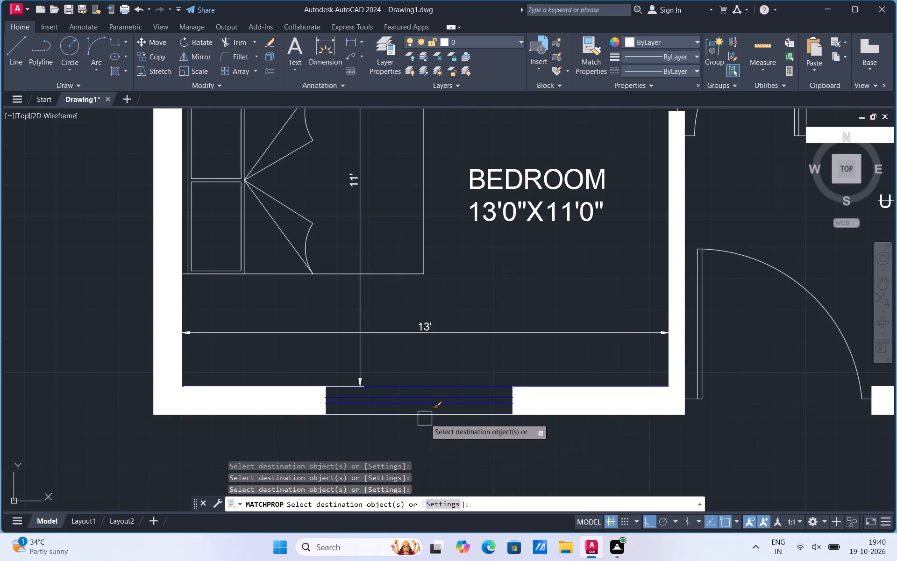
{"action": "left_click", "coordinate": [421, 381]}
{"action": "scroll", "coordinate": [421, 381], "scroll_direction": "down", "scroll_amount": 2}
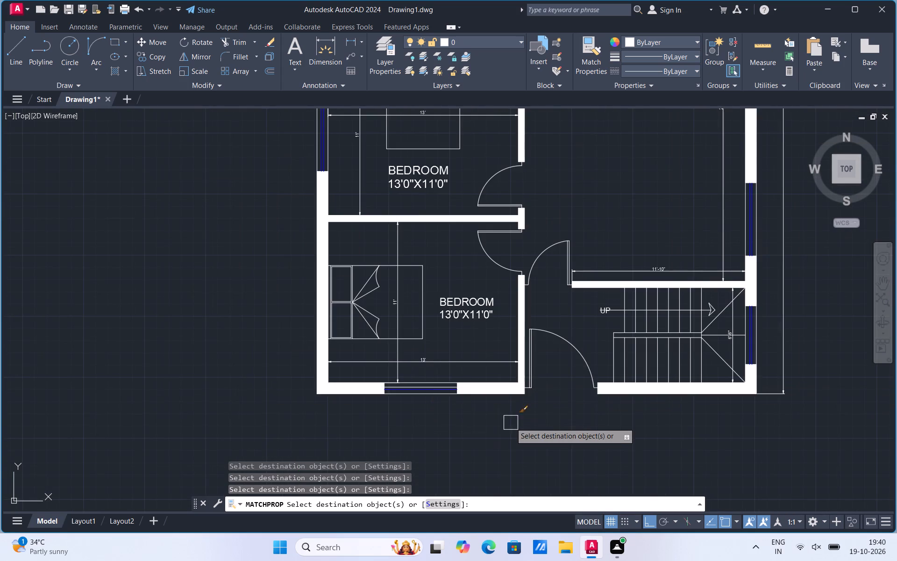
{"action": "scroll", "coordinate": [511, 423], "scroll_direction": "down", "scroll_amount": 2}
{"action": "key", "text": "Escape"}
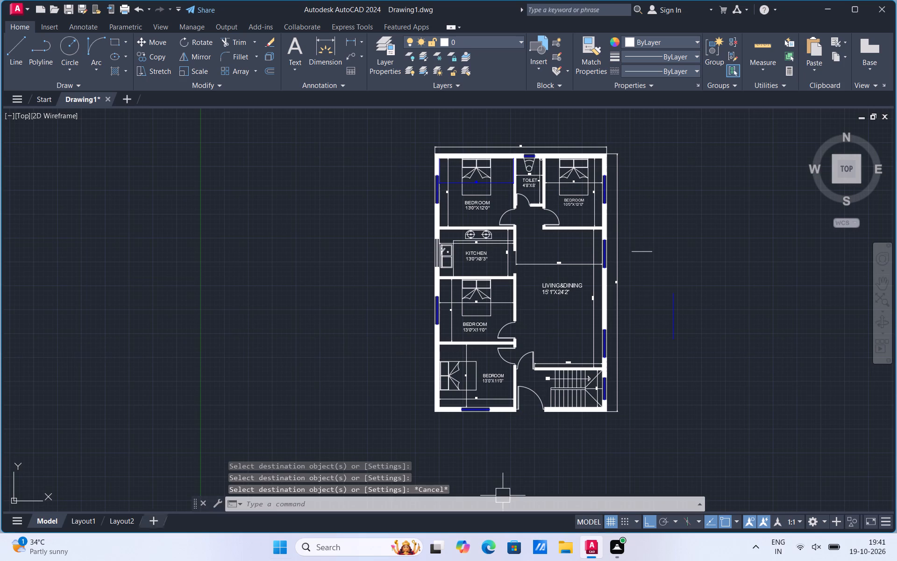
{"action": "scroll", "coordinate": [594, 128], "scroll_direction": "up", "scroll_amount": 2}
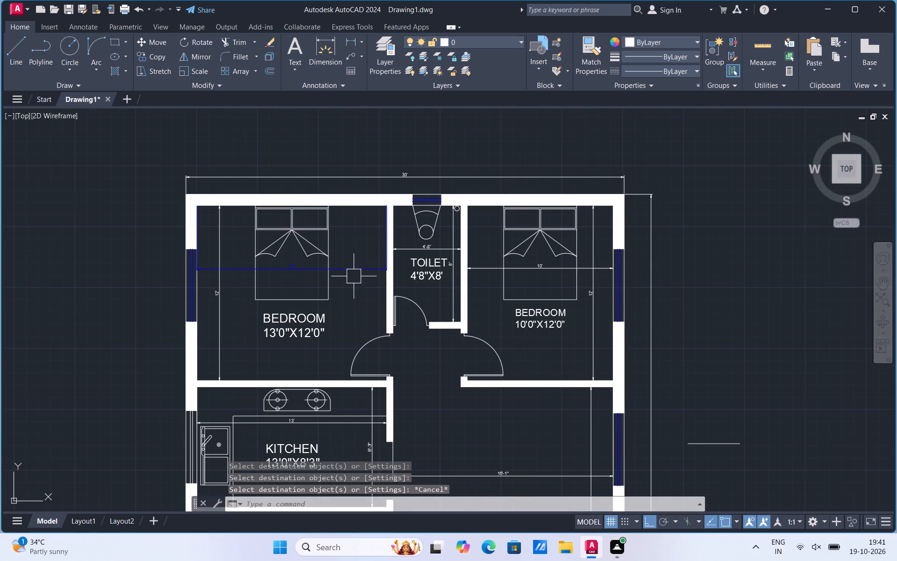
Delete the horizontal and vertical interior dimensions of the 13'0"X12'0" and 10'0"X12'0" upper bedrooms.
{"action": "left_click", "coordinate": [354, 272]}
{"action": "key", "text": "Delete"}
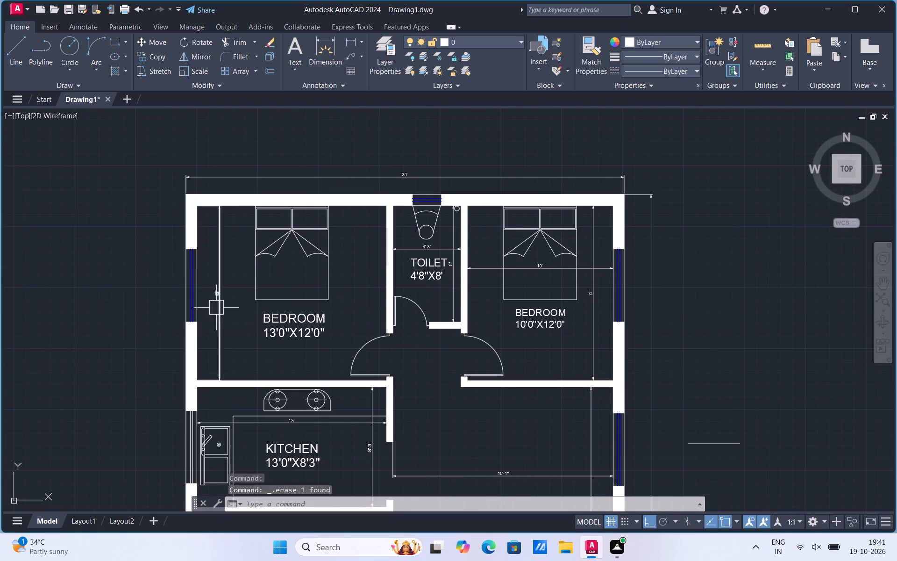
{"action": "left_click", "coordinate": [216, 306]}
{"action": "key", "text": "Delete"}
{"action": "left_click", "coordinate": [476, 271]}
{"action": "key", "text": "Delete"}
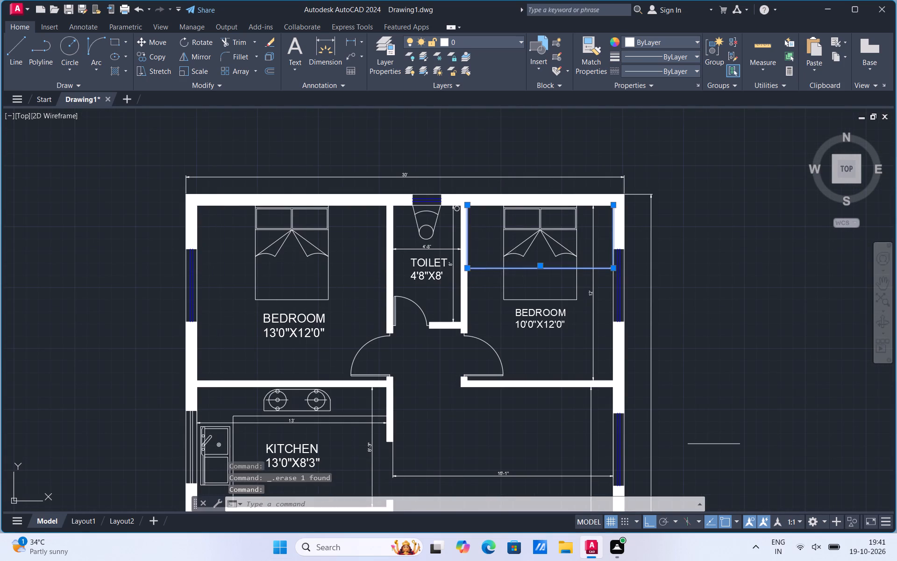
{"action": "left_click", "coordinate": [593, 336]}
{"action": "key", "text": "Delete"}
Delete the horizontal and vertical interior dimensions of the living and dining room and the kitchen.
{"action": "left_click", "coordinate": [592, 427]}
{"action": "key", "text": "Delete"}
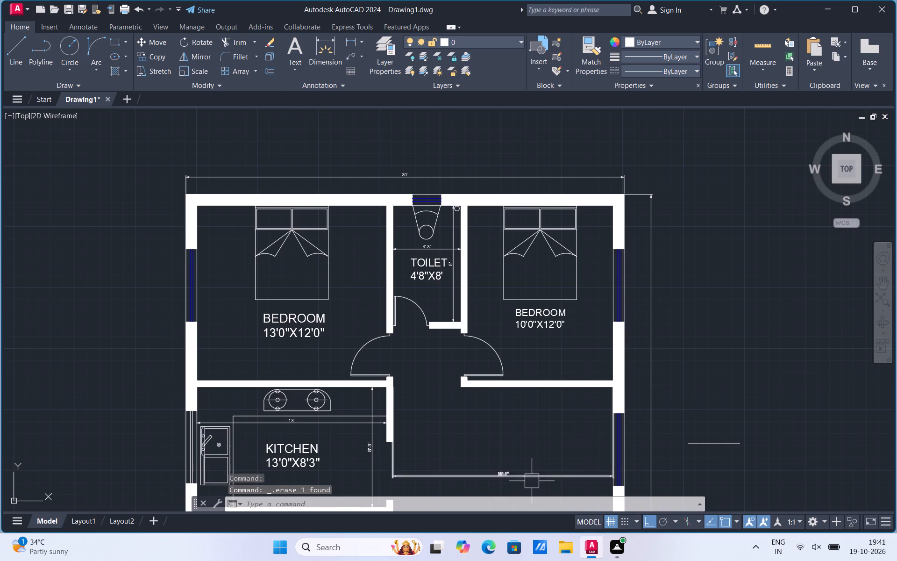
{"action": "left_click", "coordinate": [532, 479]}
{"action": "key", "text": "Delete"}
{"action": "left_click", "coordinate": [370, 455]}
{"action": "key", "text": "Delete"}
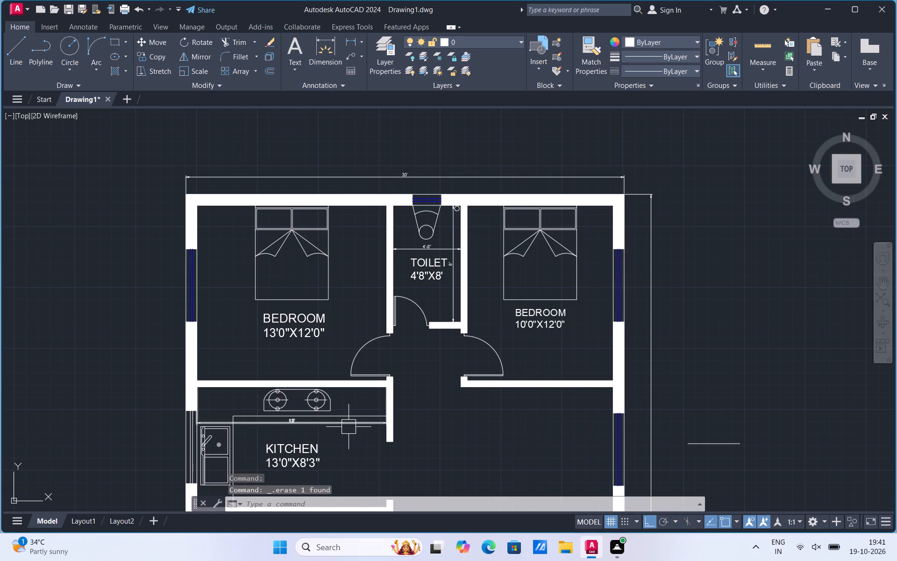
{"action": "left_click", "coordinate": [349, 426]}
{"action": "key", "text": "Delete"}
Delete the horizontal and vertical interior dimensions of both 13'0"X11'0" bedrooms.
{"action": "scroll", "coordinate": [224, 250], "scroll_direction": "down", "scroll_amount": 2}
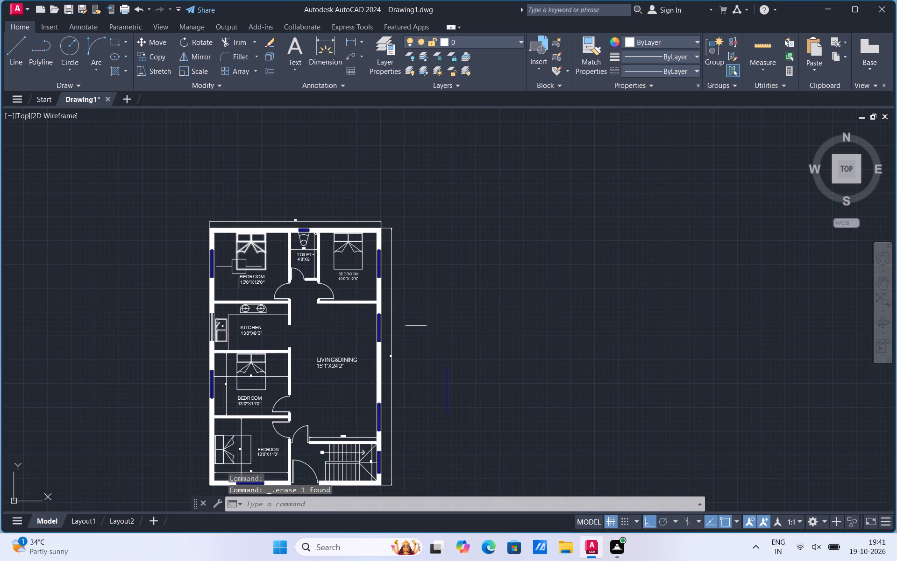
{"action": "scroll", "coordinate": [248, 391], "scroll_direction": "up", "scroll_amount": 1}
{"action": "left_click", "coordinate": [206, 368]}
{"action": "key", "text": "Delete"}
{"action": "left_click", "coordinate": [213, 368]}
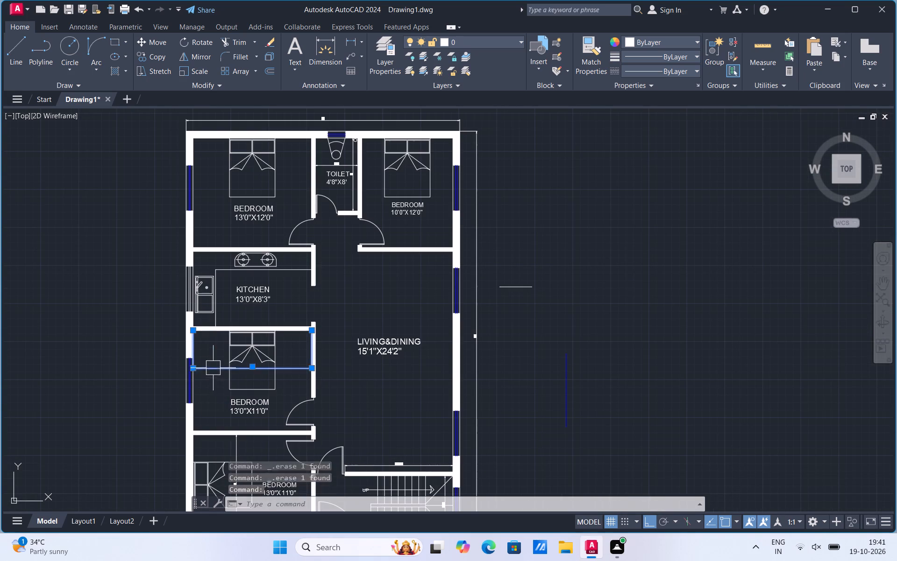
{"action": "key", "text": "Delete"}
{"action": "left_click", "coordinate": [238, 450]}
{"action": "key", "text": "Delete"}
{"action": "scroll", "coordinate": [275, 353], "scroll_direction": "down", "scroll_amount": 1}
{"action": "scroll", "coordinate": [282, 466], "scroll_direction": "up", "scroll_amount": 2}
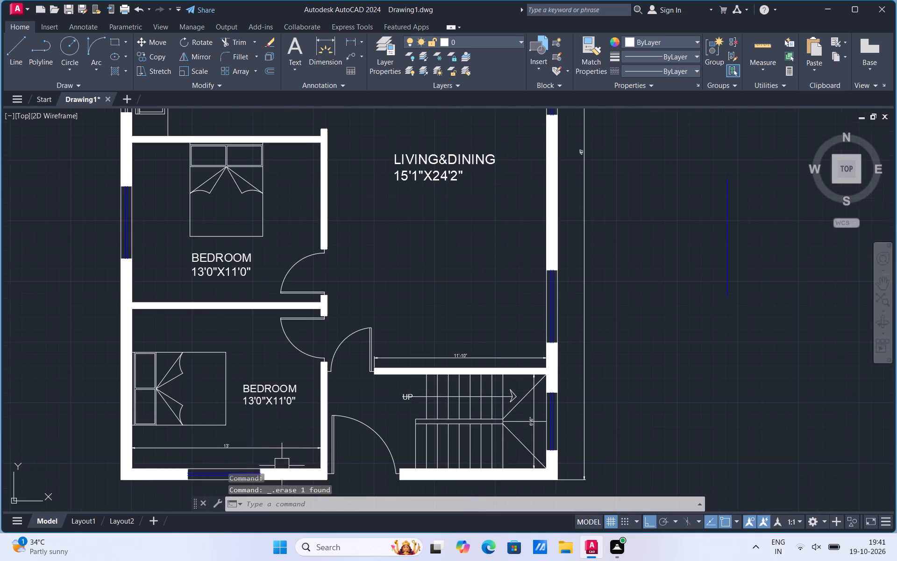
{"action": "left_click", "coordinate": [283, 447]}
{"action": "key", "text": "Delete"}
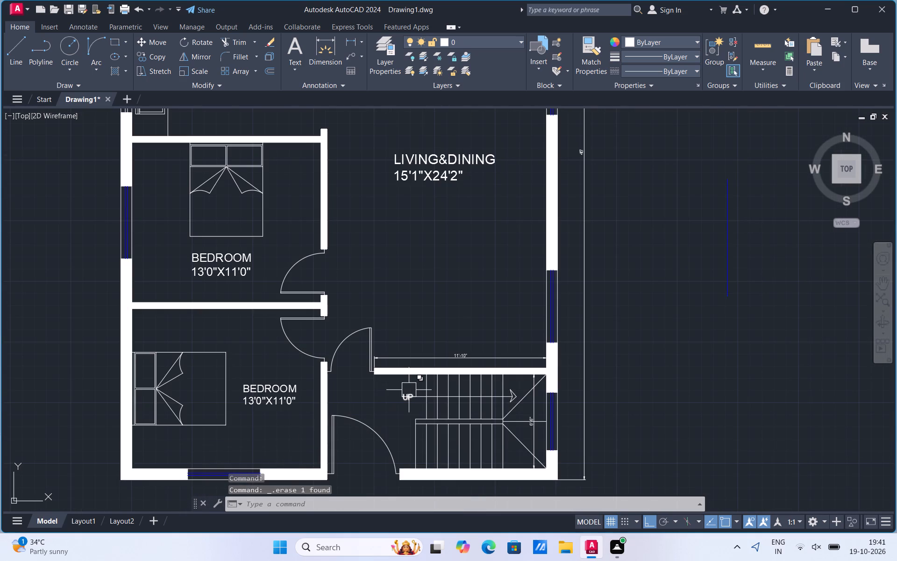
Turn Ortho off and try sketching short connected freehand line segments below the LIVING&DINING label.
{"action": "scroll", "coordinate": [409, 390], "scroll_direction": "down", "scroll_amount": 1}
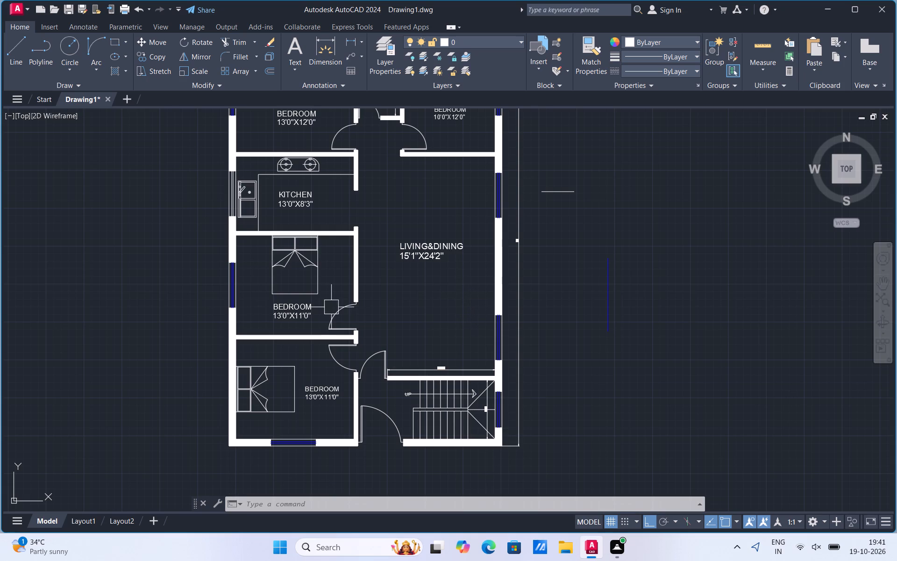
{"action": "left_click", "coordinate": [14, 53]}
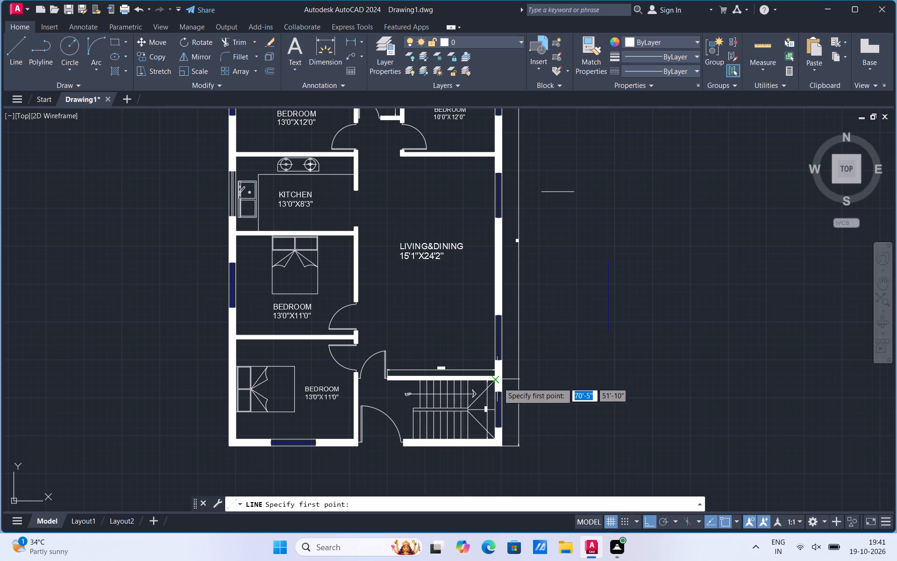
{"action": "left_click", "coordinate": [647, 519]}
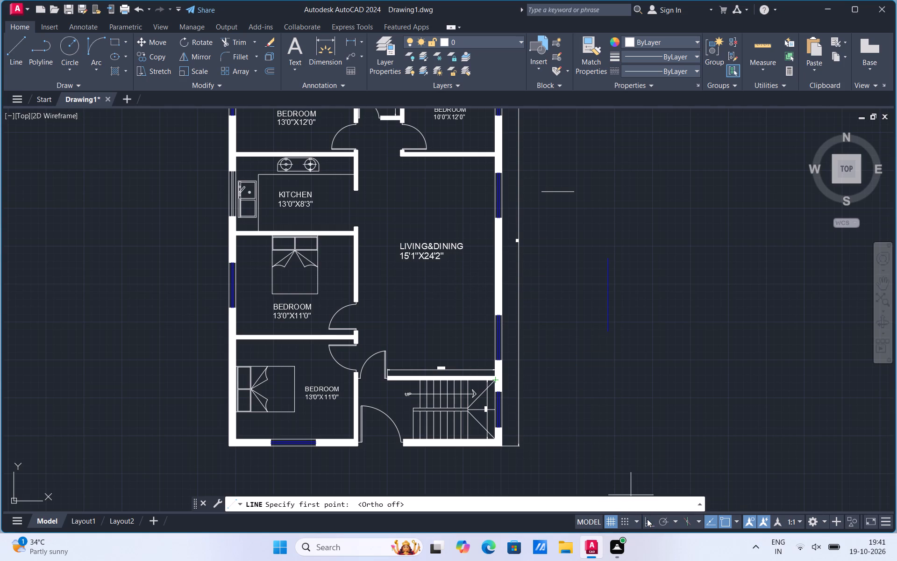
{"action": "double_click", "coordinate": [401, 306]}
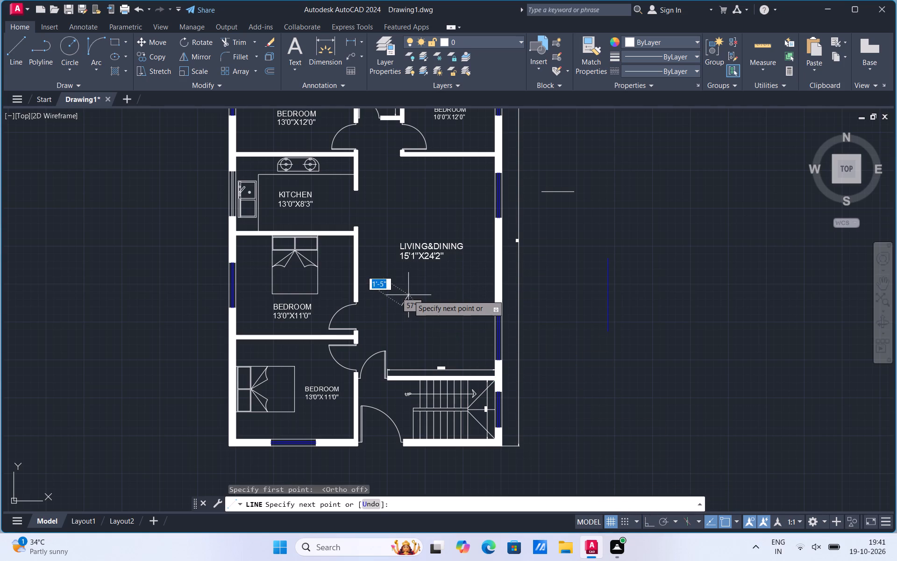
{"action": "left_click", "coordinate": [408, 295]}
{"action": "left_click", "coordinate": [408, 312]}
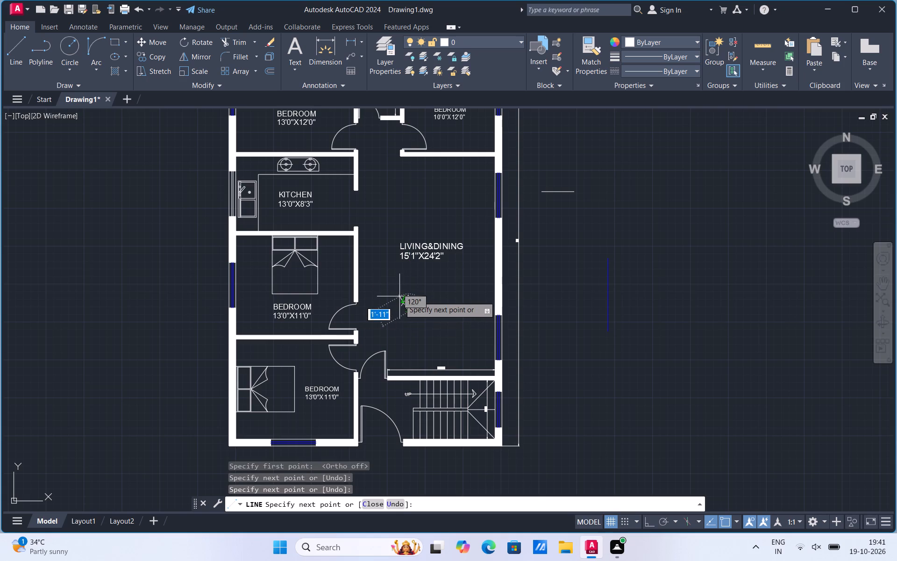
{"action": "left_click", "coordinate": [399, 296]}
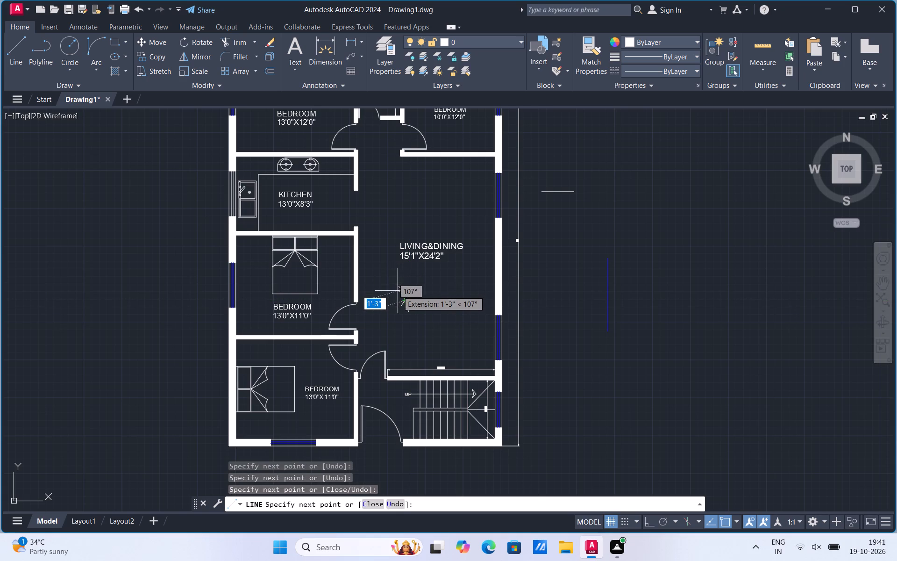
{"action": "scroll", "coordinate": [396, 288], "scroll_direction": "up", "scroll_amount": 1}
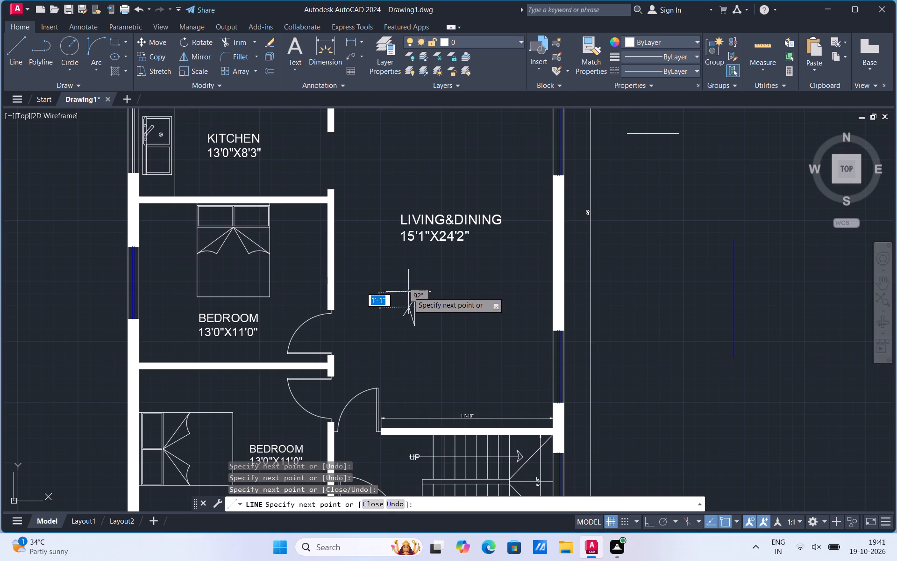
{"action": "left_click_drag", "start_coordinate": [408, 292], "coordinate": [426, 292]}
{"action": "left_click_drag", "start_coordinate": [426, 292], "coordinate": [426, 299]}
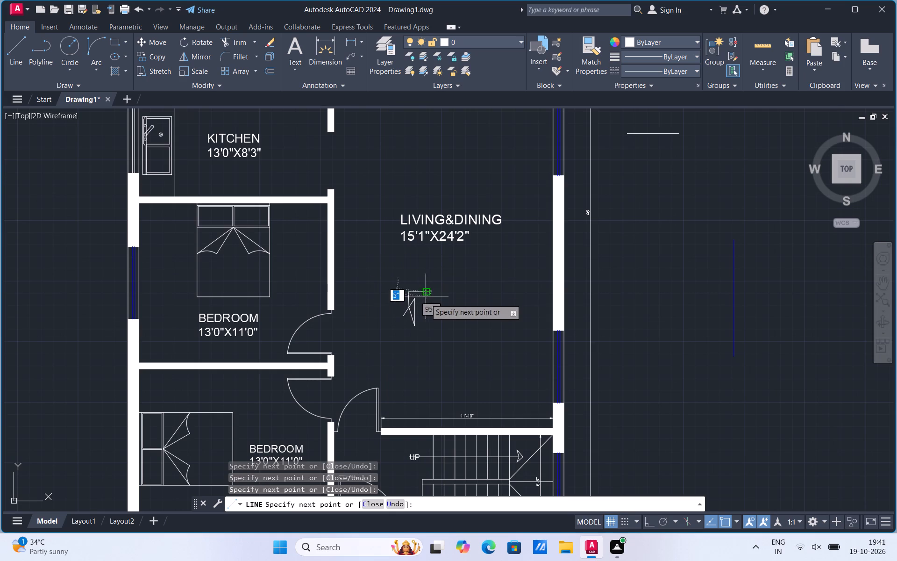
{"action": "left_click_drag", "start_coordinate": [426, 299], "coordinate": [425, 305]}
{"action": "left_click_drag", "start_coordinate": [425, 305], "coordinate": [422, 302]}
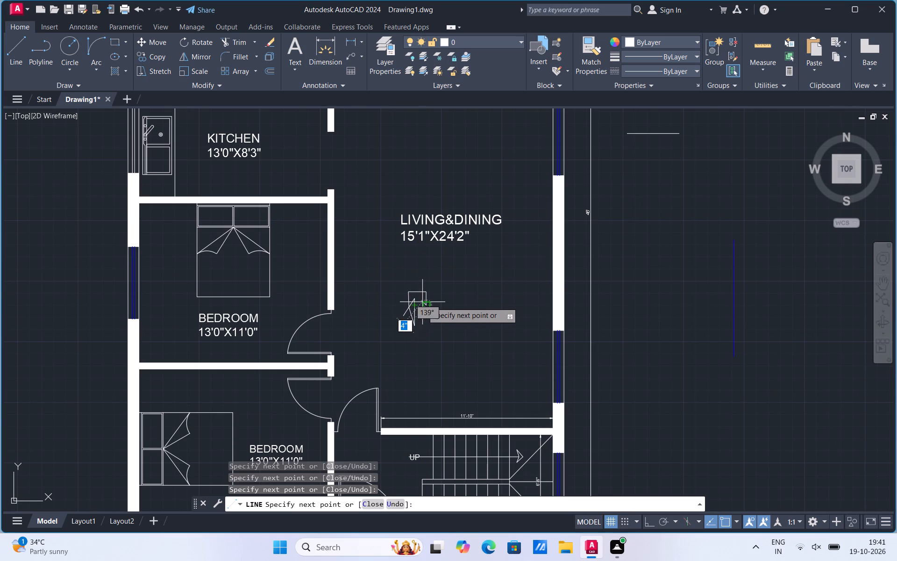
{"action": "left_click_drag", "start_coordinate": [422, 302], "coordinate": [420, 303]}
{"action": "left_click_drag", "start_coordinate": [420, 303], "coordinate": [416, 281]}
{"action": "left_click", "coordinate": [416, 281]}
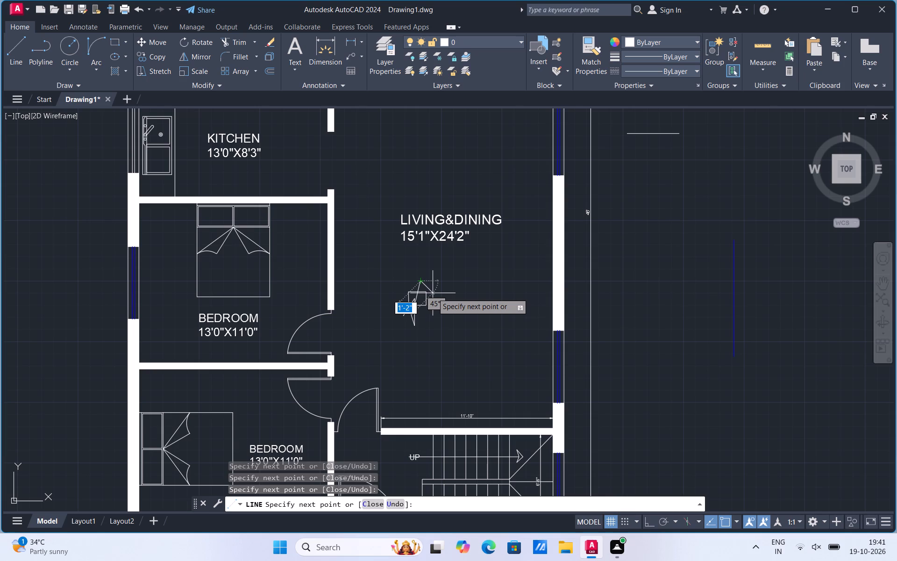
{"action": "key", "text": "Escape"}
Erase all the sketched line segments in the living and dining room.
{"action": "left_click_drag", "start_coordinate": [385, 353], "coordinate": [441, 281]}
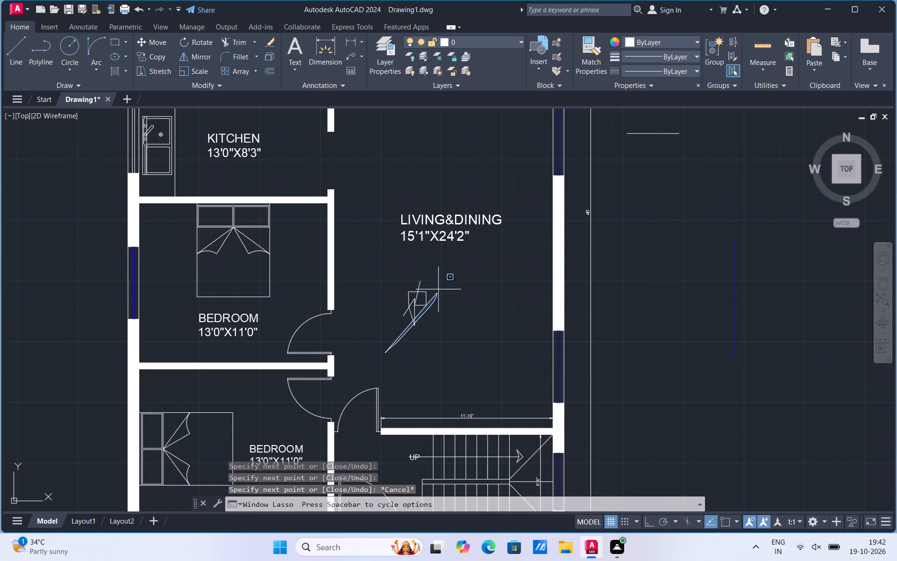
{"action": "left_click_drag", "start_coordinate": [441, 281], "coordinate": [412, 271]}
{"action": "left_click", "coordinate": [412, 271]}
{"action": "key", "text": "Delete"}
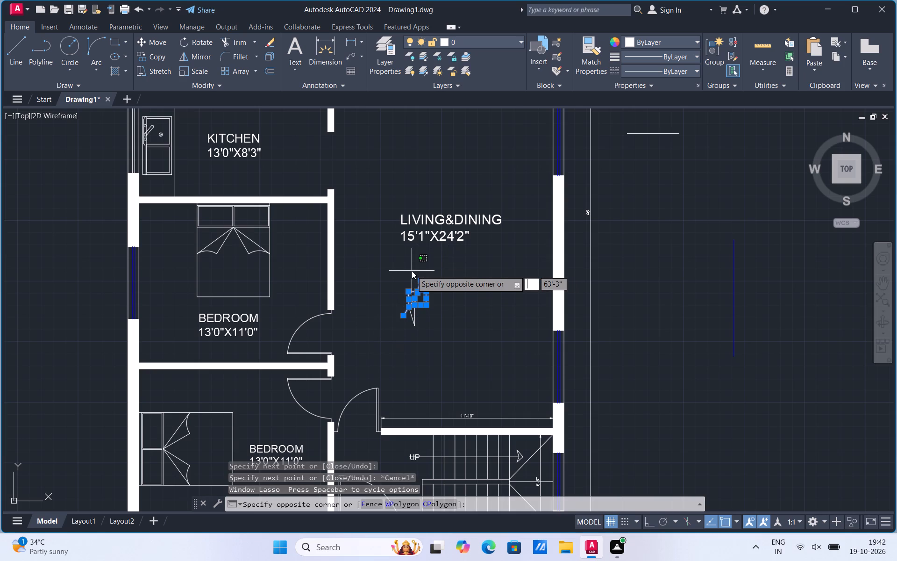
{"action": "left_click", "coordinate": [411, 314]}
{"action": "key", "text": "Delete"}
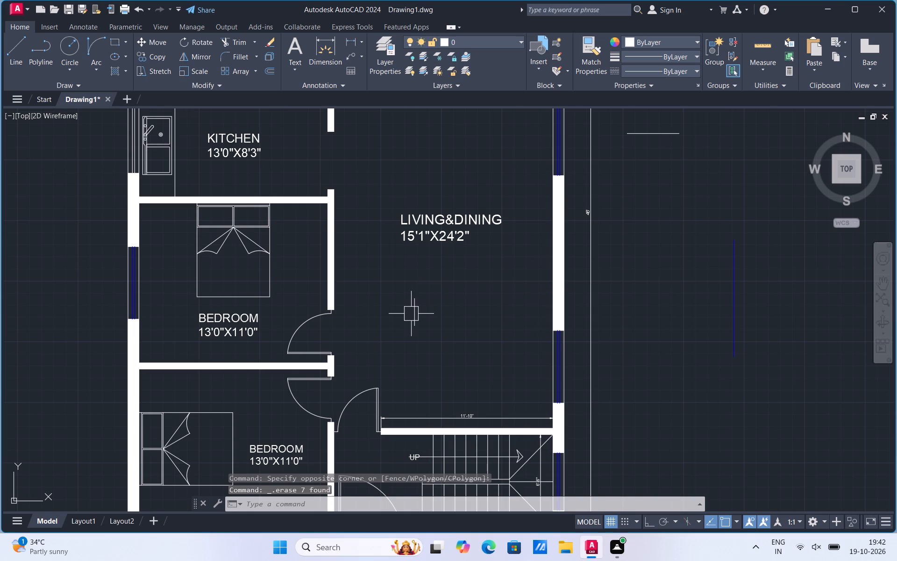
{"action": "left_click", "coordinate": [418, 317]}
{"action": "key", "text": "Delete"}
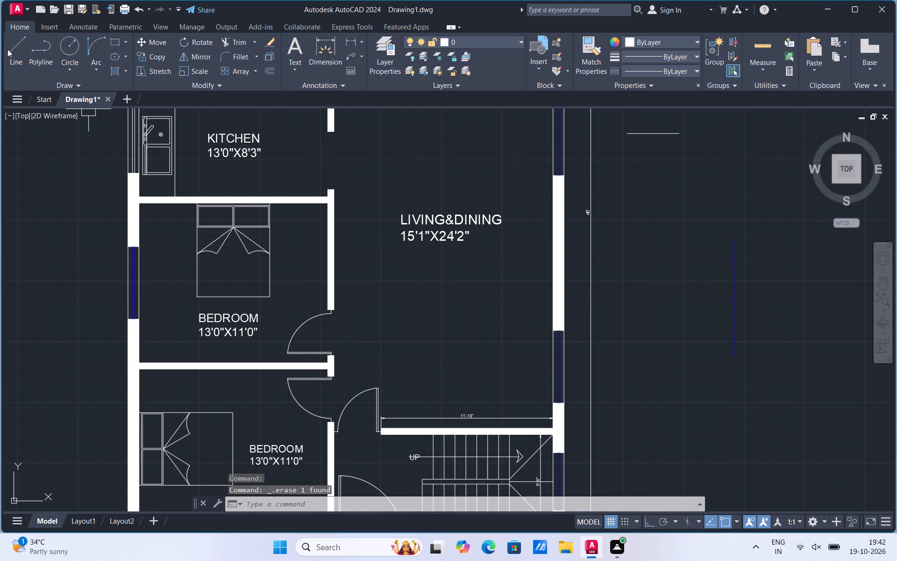
Draw a small three-segment zigzag line in the open floor area below the LIVING&DINING label.
{"action": "left_click", "coordinate": [7, 49]}
{"action": "left_click_drag", "start_coordinate": [393, 335], "coordinate": [399, 323]}
{"action": "left_click", "coordinate": [399, 323]}
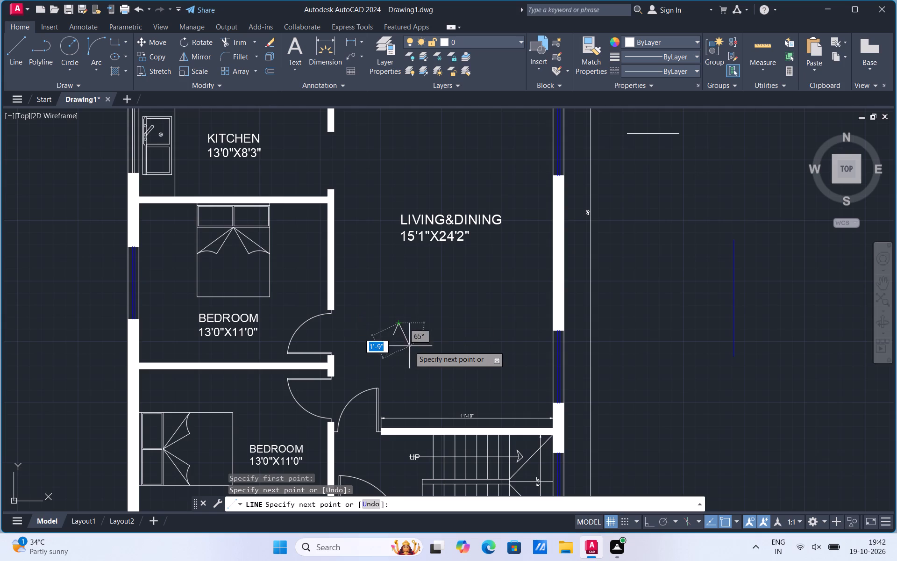
{"action": "left_click", "coordinate": [409, 346]}
{"action": "left_click", "coordinate": [419, 310]}
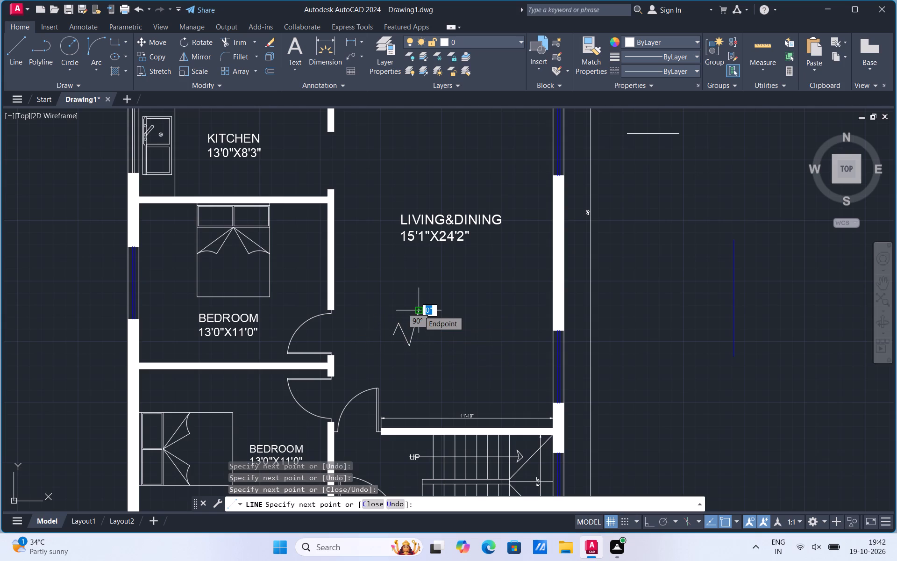
{"action": "key", "text": "Escape"}
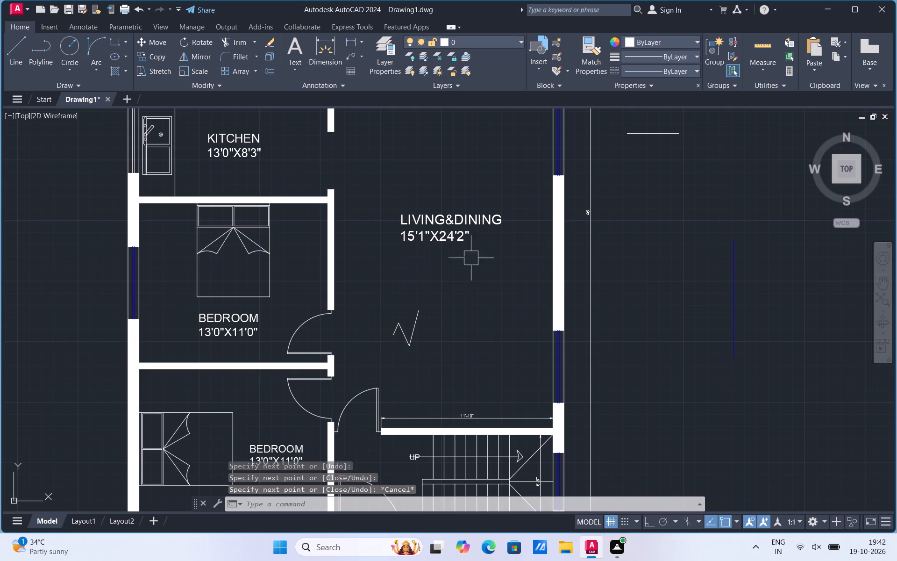
Set the current colour to black (0,0,0) and draw a short slanted reference line outside the plan beside the living room.
{"action": "left_click", "coordinate": [628, 41]}
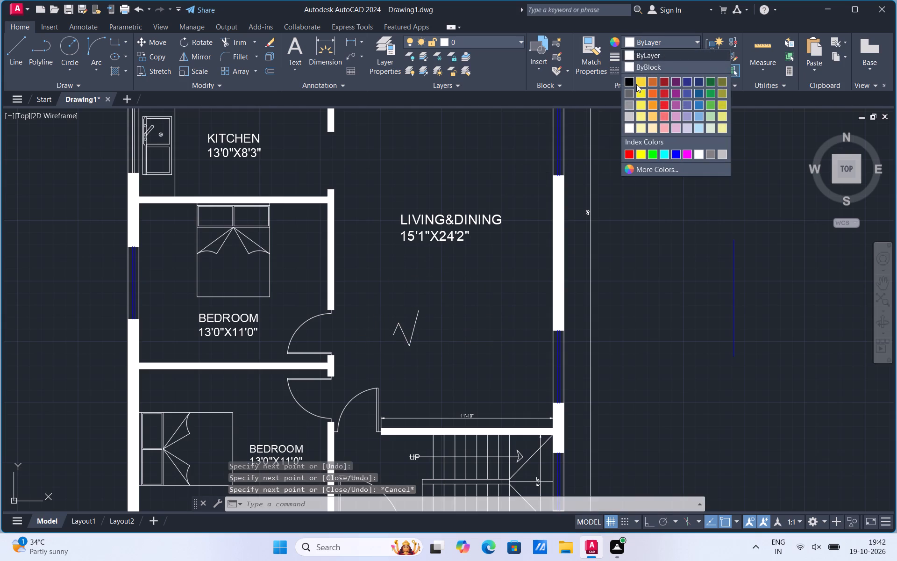
{"action": "left_click", "coordinate": [633, 83]}
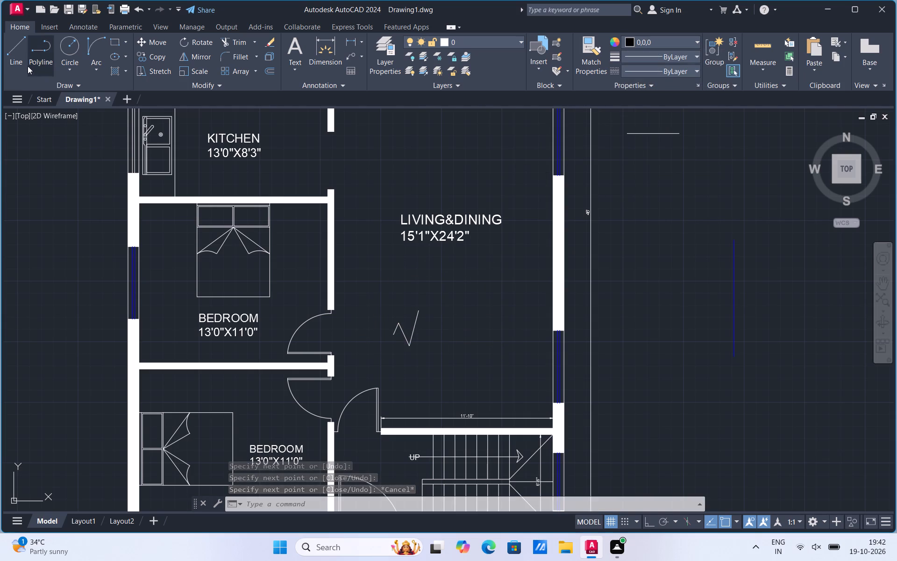
{"action": "left_click", "coordinate": [23, 63]}
{"action": "left_click", "coordinate": [688, 254]}
{"action": "left_click", "coordinate": [673, 299]}
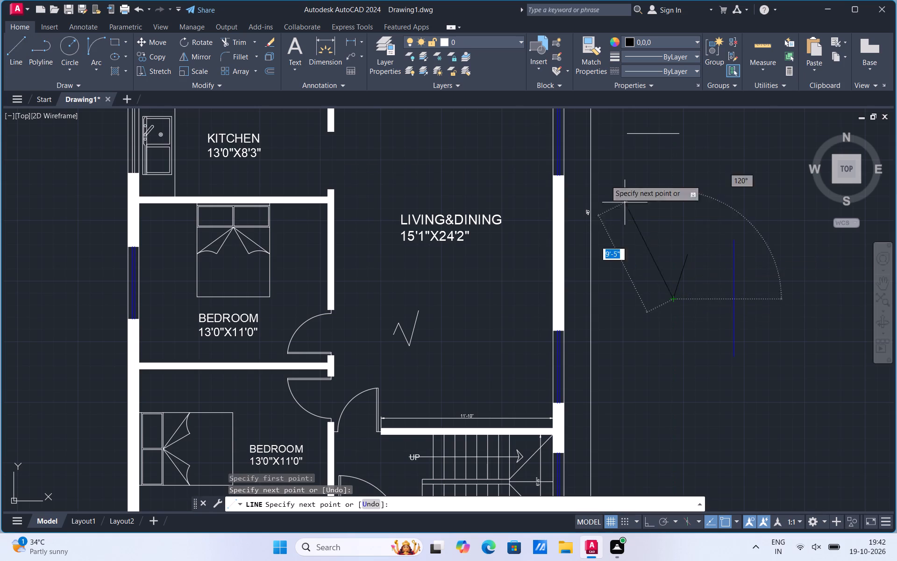
Match the black reference line's properties onto the living room's outer wall fill, the main wall fill and the lower bedroom's inner wall fill.
{"action": "left_click", "coordinate": [595, 59]}
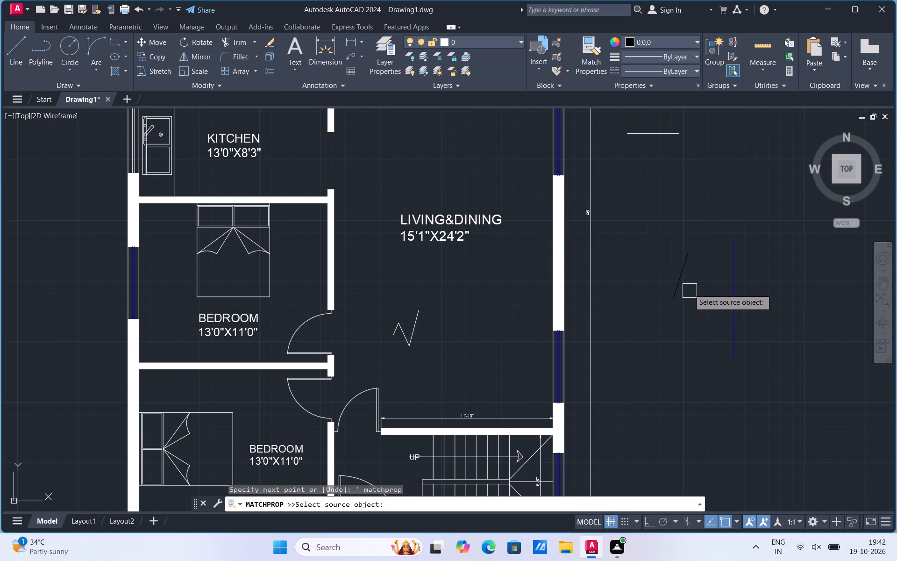
{"action": "left_click", "coordinate": [679, 275]}
{"action": "scroll", "coordinate": [562, 280], "scroll_direction": "up", "scroll_amount": 2}
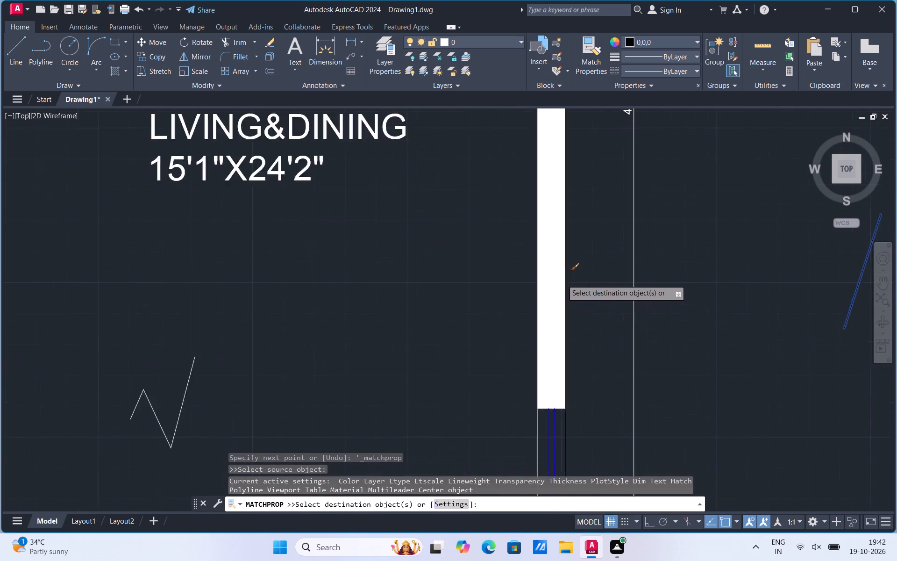
{"action": "scroll", "coordinate": [562, 280], "scroll_direction": "up", "scroll_amount": 1}
{"action": "left_click", "coordinate": [535, 269]}
{"action": "scroll", "coordinate": [542, 298], "scroll_direction": "down", "scroll_amount": 3}
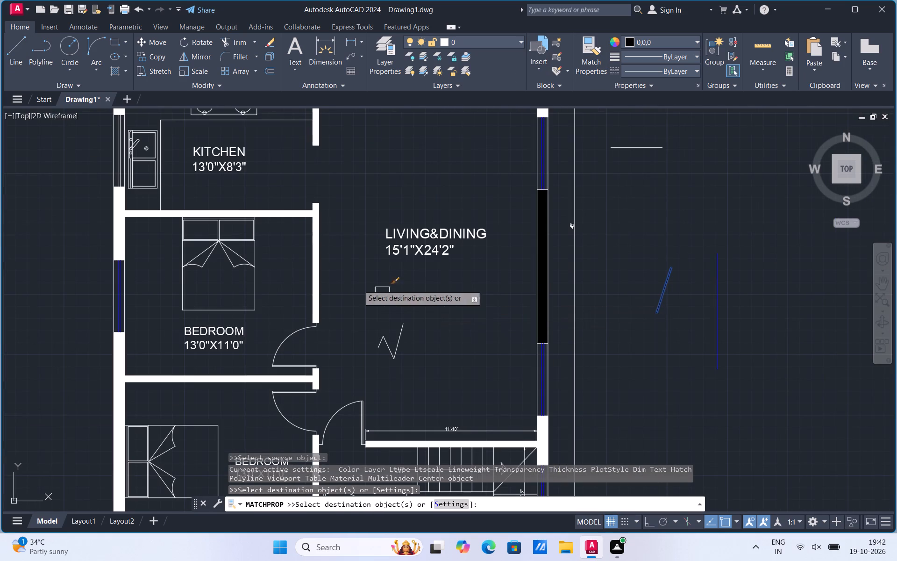
{"action": "scroll", "coordinate": [326, 202], "scroll_direction": "up", "scroll_amount": 6}
{"action": "left_click", "coordinate": [302, 226]}
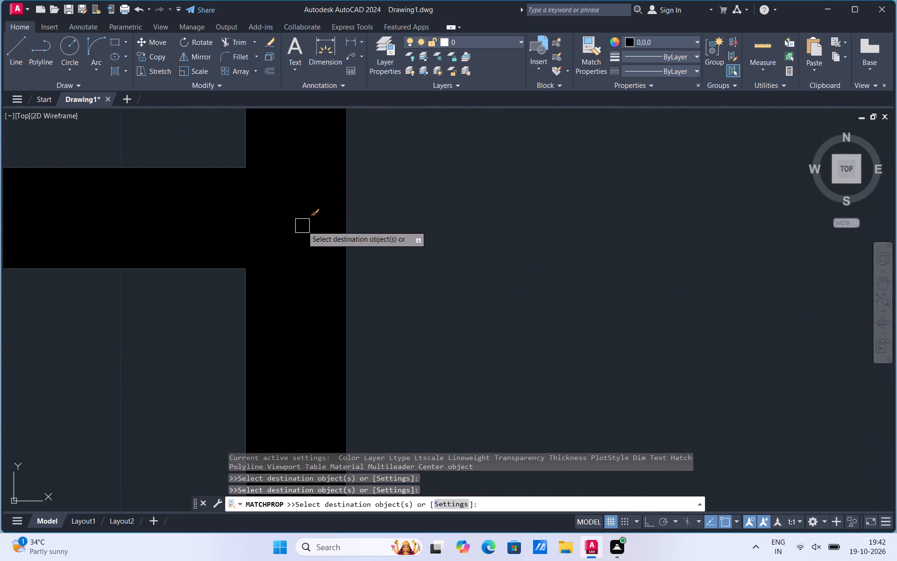
{"action": "scroll", "coordinate": [407, 302], "scroll_direction": "down", "scroll_amount": 7}
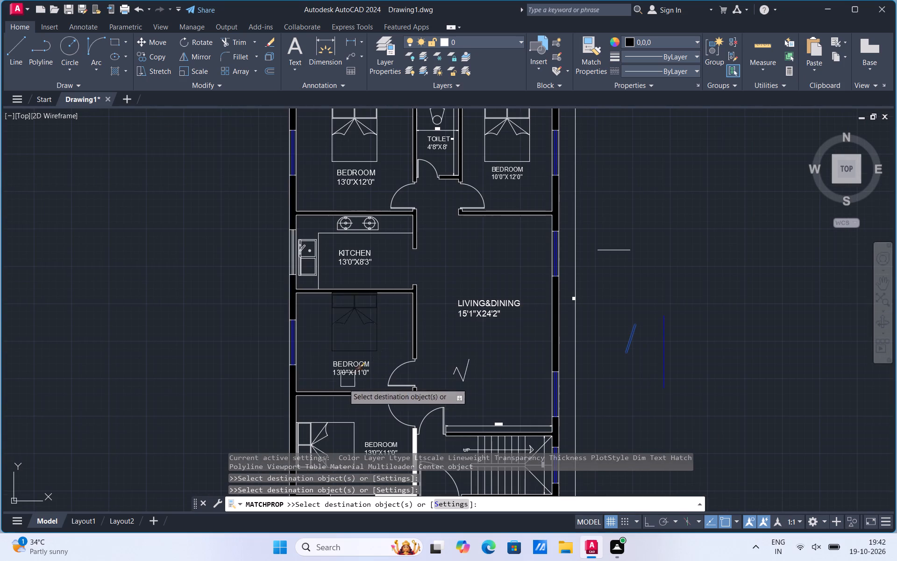
{"action": "scroll", "coordinate": [432, 294], "scroll_direction": "down", "scroll_amount": 1}
{"action": "scroll", "coordinate": [413, 414], "scroll_direction": "up", "scroll_amount": 5}
{"action": "left_click", "coordinate": [404, 440]}
{"action": "scroll", "coordinate": [394, 352], "scroll_direction": "down", "scroll_amount": 4}
{"action": "scroll", "coordinate": [420, 416], "scroll_direction": "down", "scroll_amount": 2}
{"action": "scroll", "coordinate": [432, 284], "scroll_direction": "up", "scroll_amount": 2}
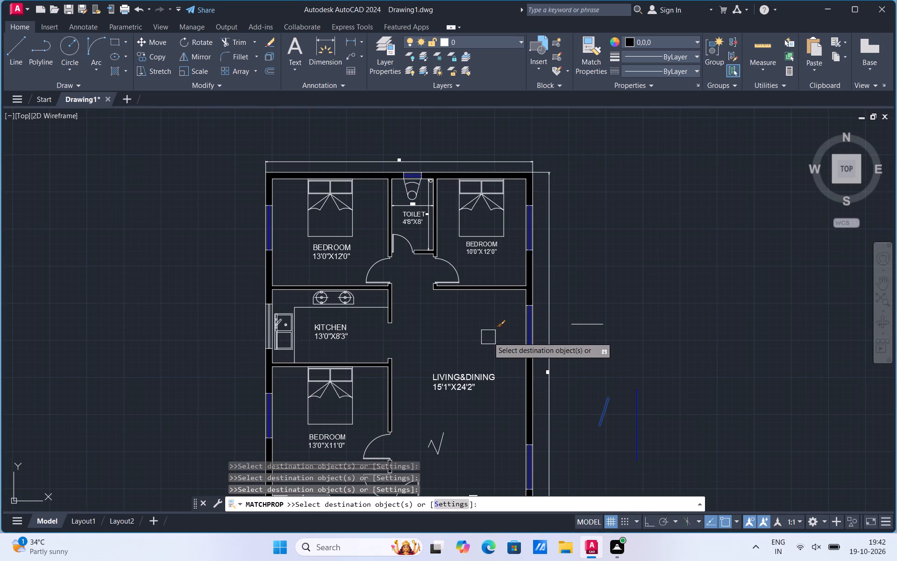
{"action": "key", "text": "Escape"}
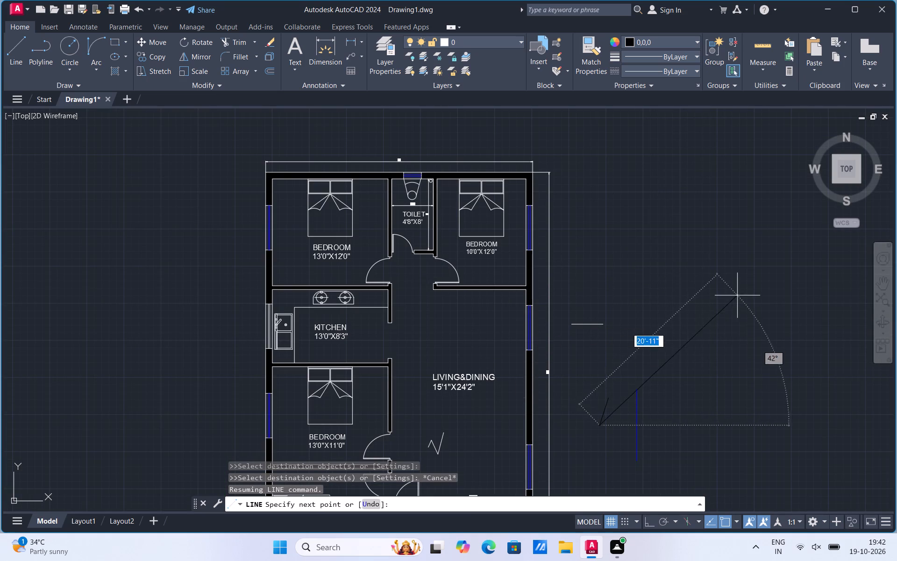
Continue the black reference line outside the living room with two more slanted segments.
{"action": "left_click", "coordinate": [662, 383]}
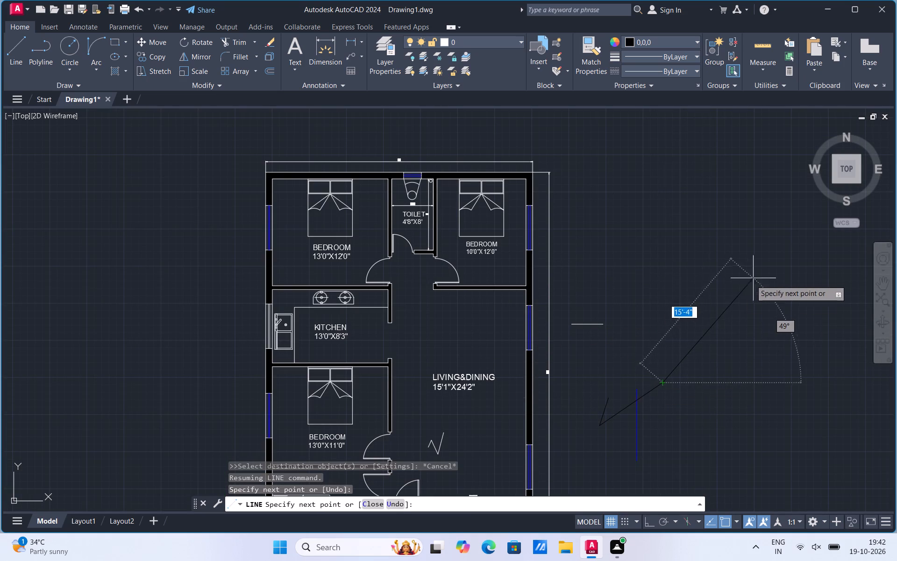
{"action": "left_click", "coordinate": [741, 287]}
{"action": "key", "text": "Escape"}
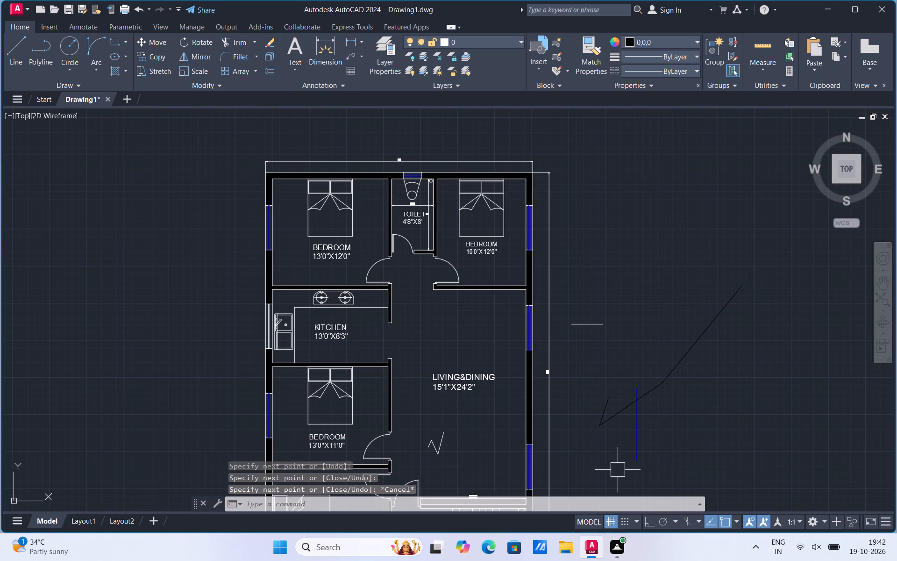
{"action": "left_click", "coordinate": [579, 470]}
{"action": "key", "text": "Escape"}
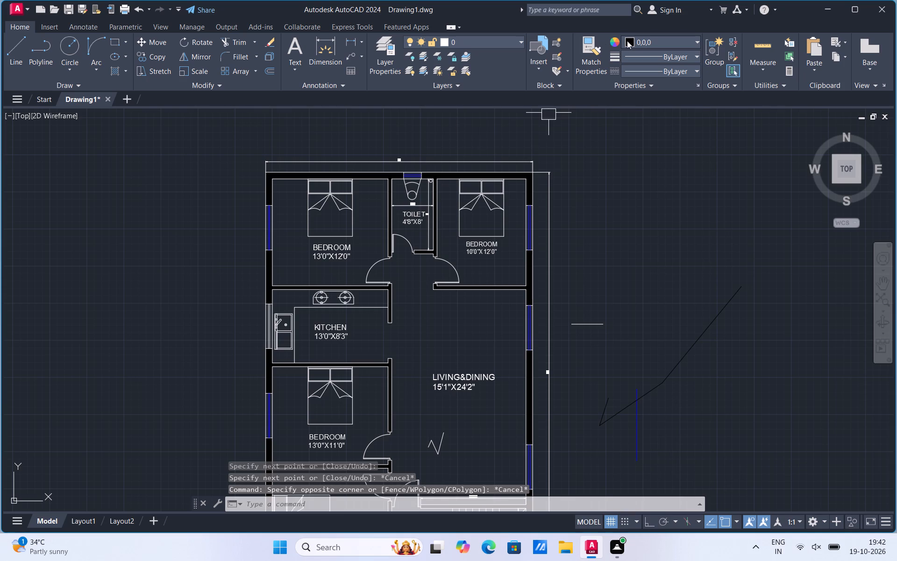
Match the black reference line's properties onto the lines of the partition below the 10'0"X12'0" bedroom and the adjoining outer wall.
{"action": "left_click", "coordinate": [585, 52]}
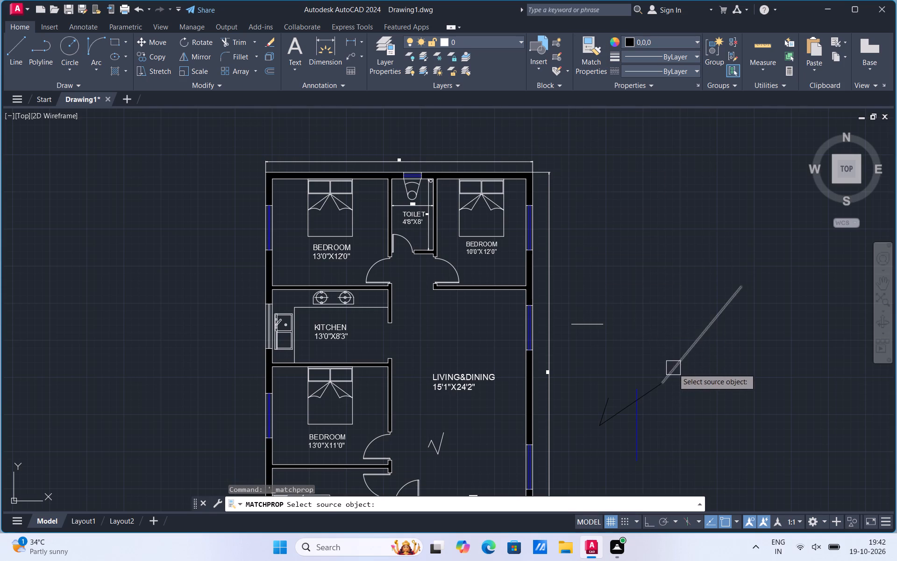
{"action": "left_click", "coordinate": [673, 368]}
{"action": "scroll", "coordinate": [487, 282], "scroll_direction": "up", "scroll_amount": 4}
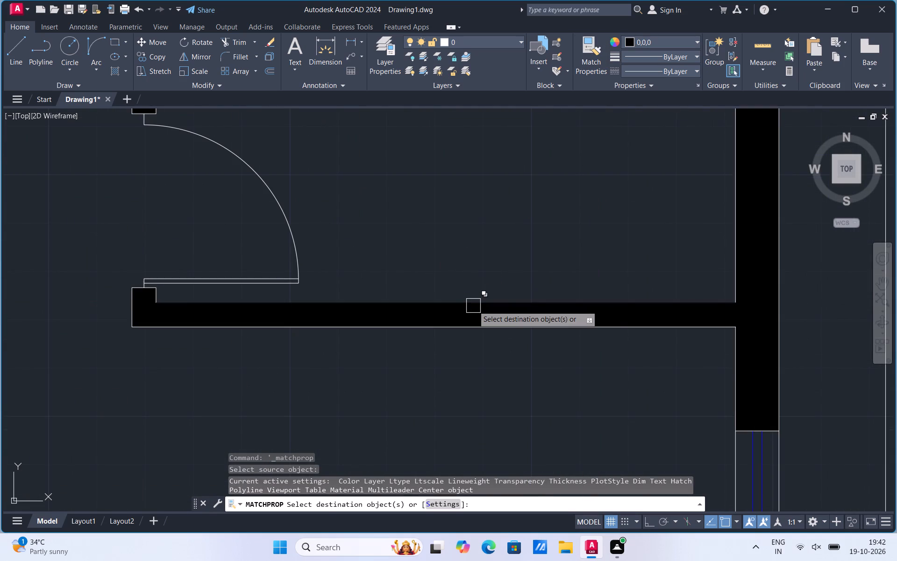
{"action": "left_click", "coordinate": [470, 301]}
{"action": "left_click", "coordinate": [448, 331]}
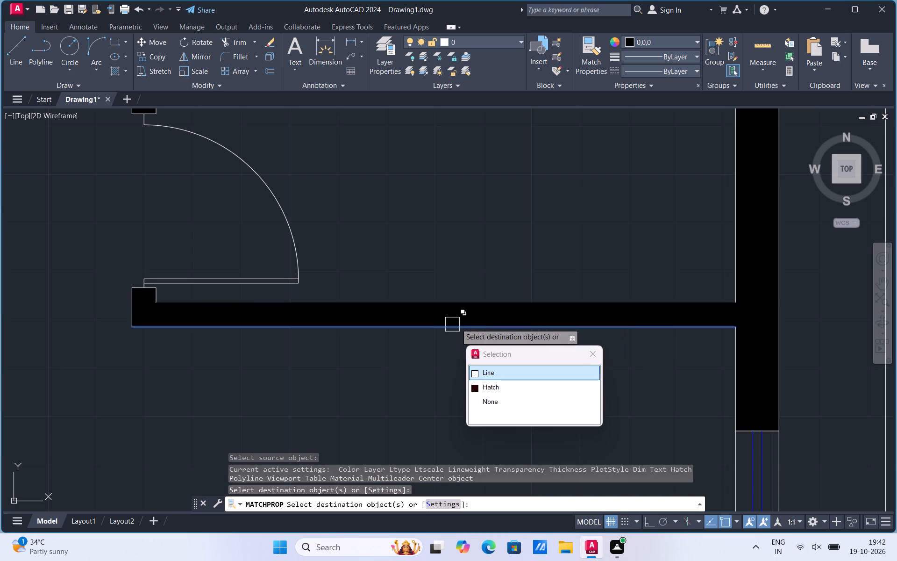
{"action": "left_click", "coordinate": [733, 276]}
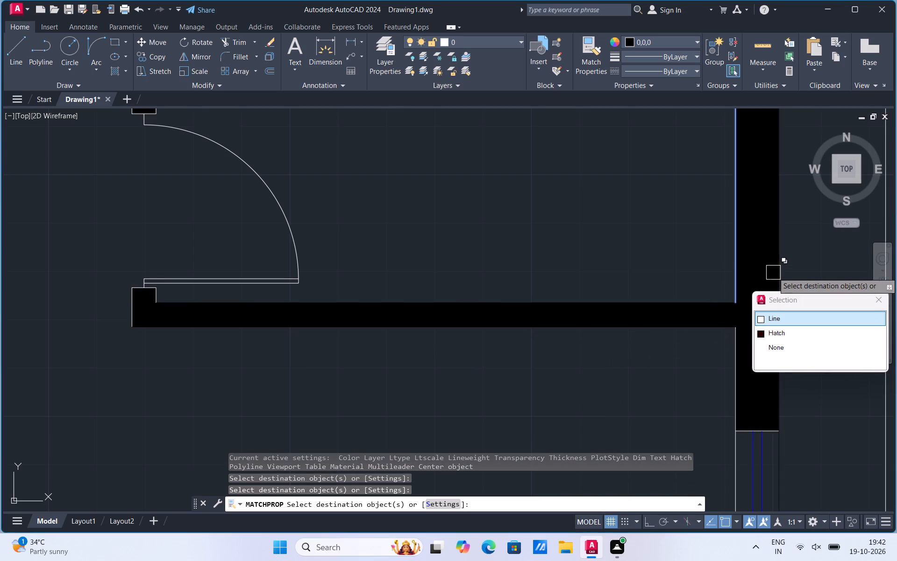
{"action": "left_click", "coordinate": [773, 273]}
{"action": "left_click", "coordinate": [733, 361]}
Match the black properties onto the inner and outer wall lines at the 13'0"X12'0" bedroom's outer corner.
{"action": "scroll", "coordinate": [472, 302], "scroll_direction": "down", "scroll_amount": 2}
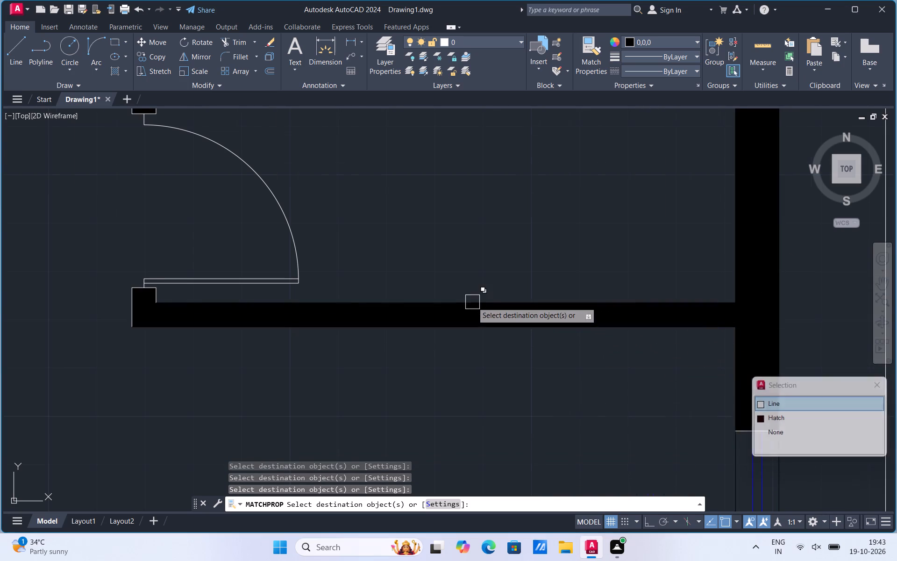
{"action": "scroll", "coordinate": [472, 302], "scroll_direction": "down", "scroll_amount": 1}
{"action": "scroll", "coordinate": [468, 375], "scroll_direction": "down", "scroll_amount": 2}
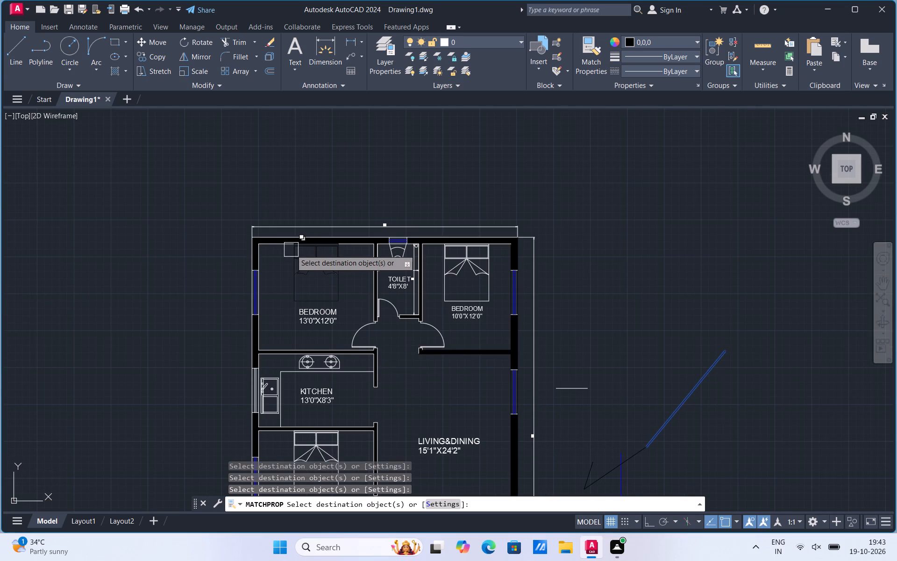
{"action": "scroll", "coordinate": [275, 260], "scroll_direction": "up", "scroll_amount": 2}
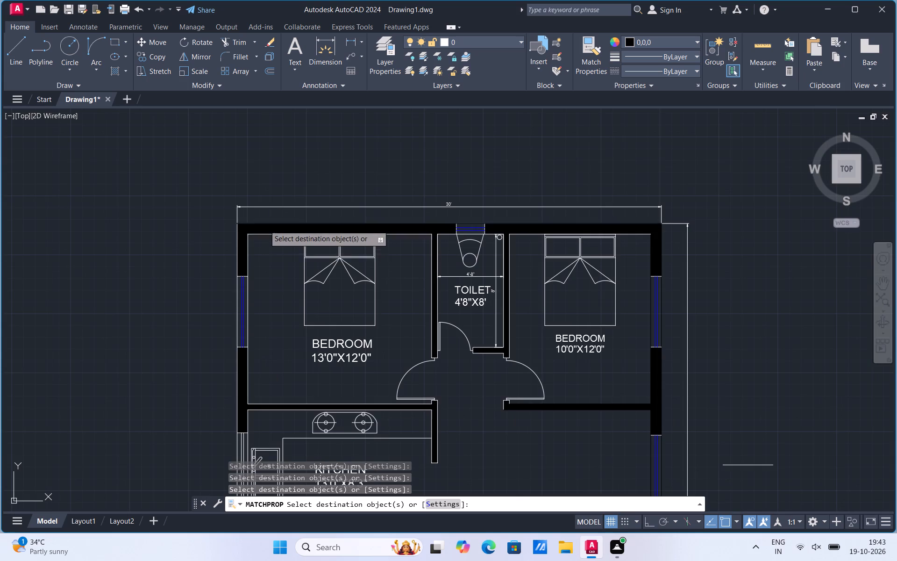
{"action": "scroll", "coordinate": [264, 225], "scroll_direction": "up", "scroll_amount": 1}
{"action": "left_click", "coordinate": [626, 40]}
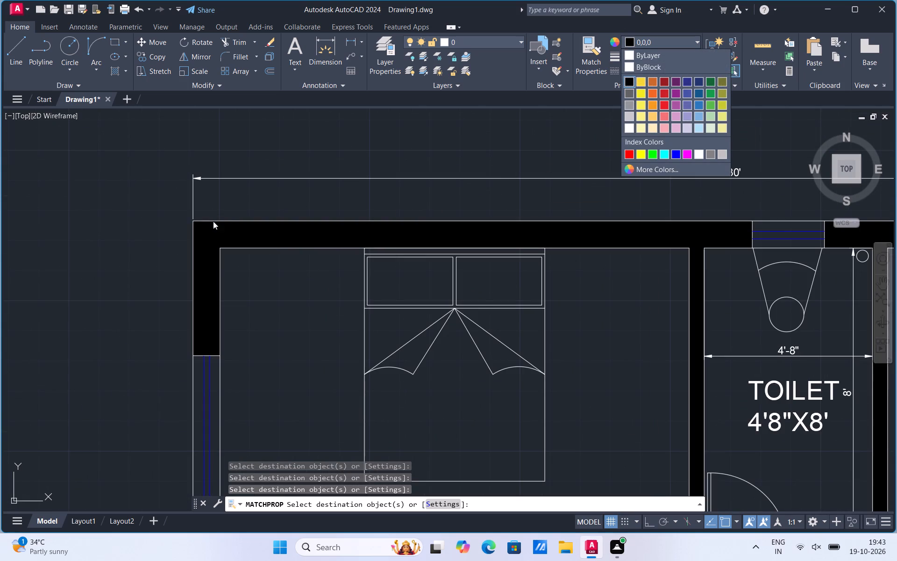
{"action": "left_click", "coordinate": [584, 63]}
{"action": "left_click", "coordinate": [441, 224]}
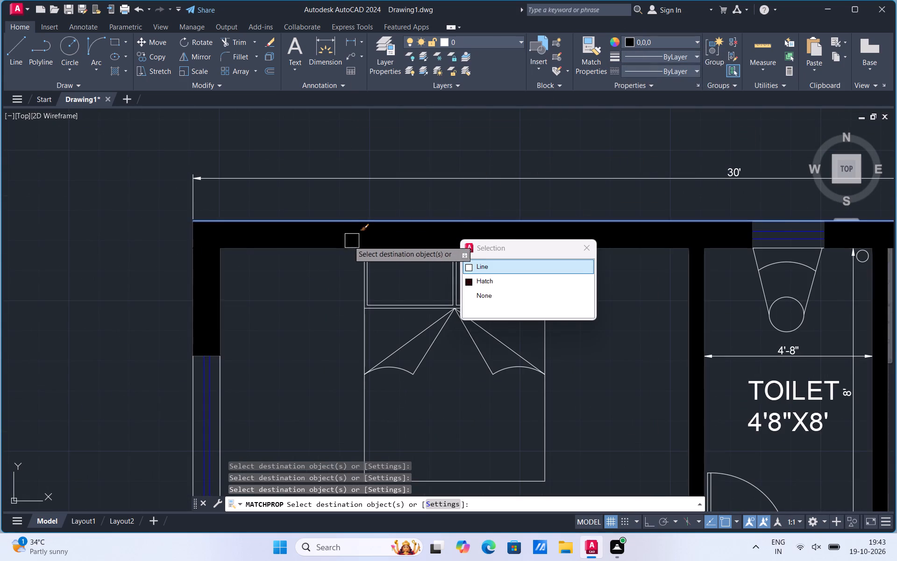
{"action": "left_click", "coordinate": [323, 250]}
{"action": "left_click", "coordinate": [216, 297]}
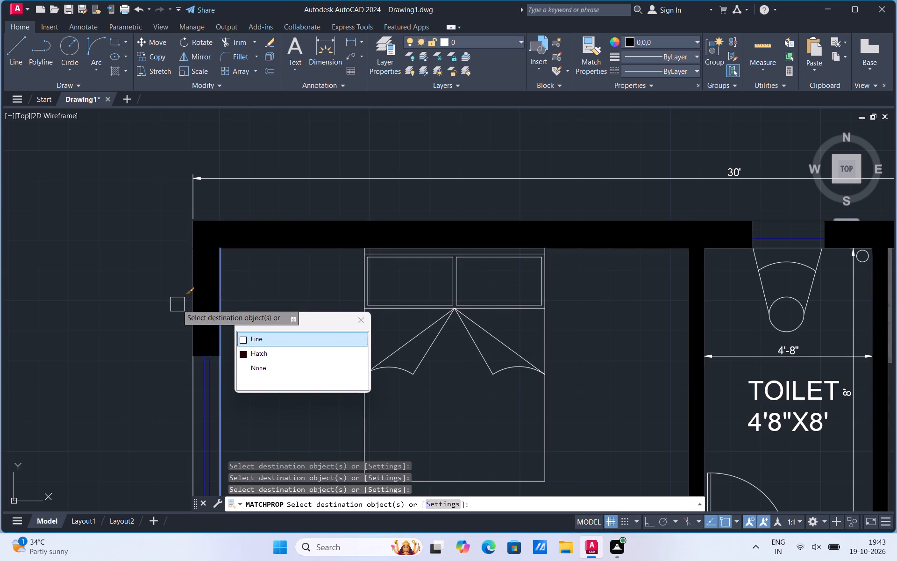
{"action": "left_click", "coordinate": [189, 299]}
Match the black properties onto the toilet's wall lines and dimensions, including both side walls.
{"action": "scroll", "coordinate": [299, 271], "scroll_direction": "down", "scroll_amount": 2}
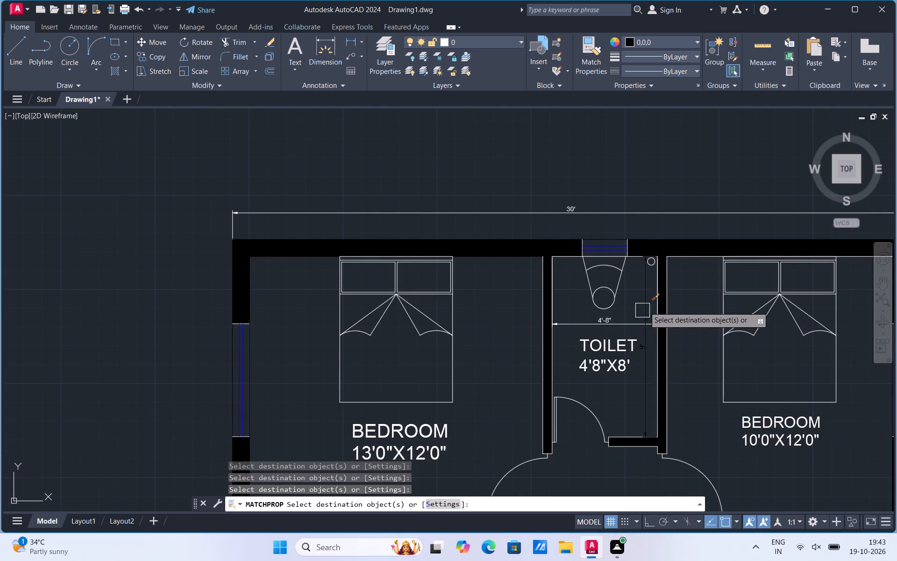
{"action": "scroll", "coordinate": [646, 305], "scroll_direction": "up", "scroll_amount": 1}
{"action": "scroll", "coordinate": [641, 220], "scroll_direction": "up", "scroll_amount": 2}
{"action": "left_click", "coordinate": [616, 236]}
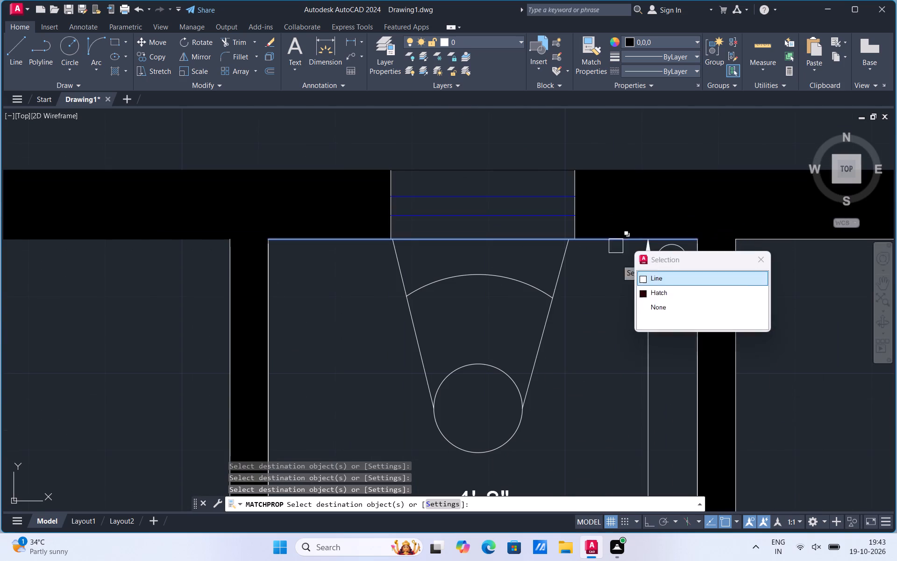
{"action": "left_click", "coordinate": [704, 389]}
{"action": "left_click", "coordinate": [730, 364]}
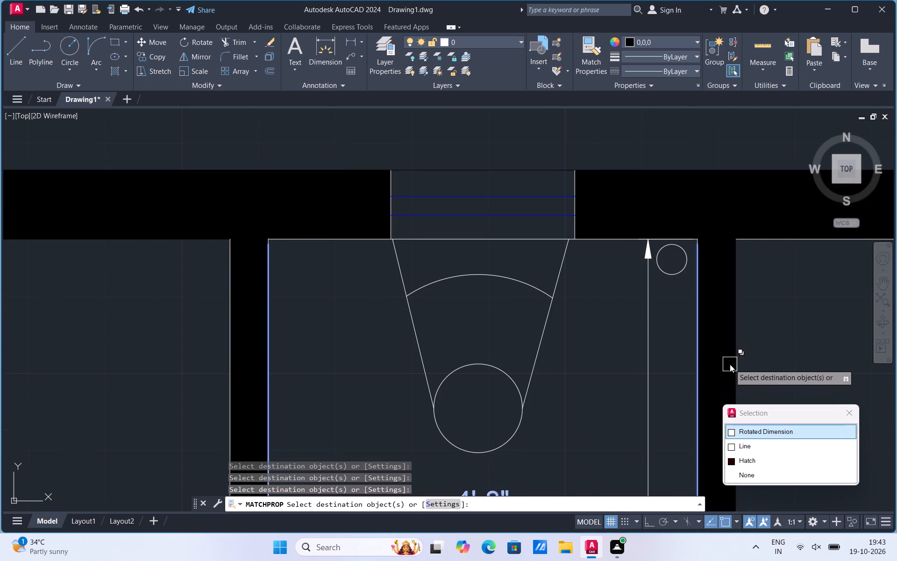
{"action": "scroll", "coordinate": [518, 216], "scroll_direction": "down", "scroll_amount": 2}
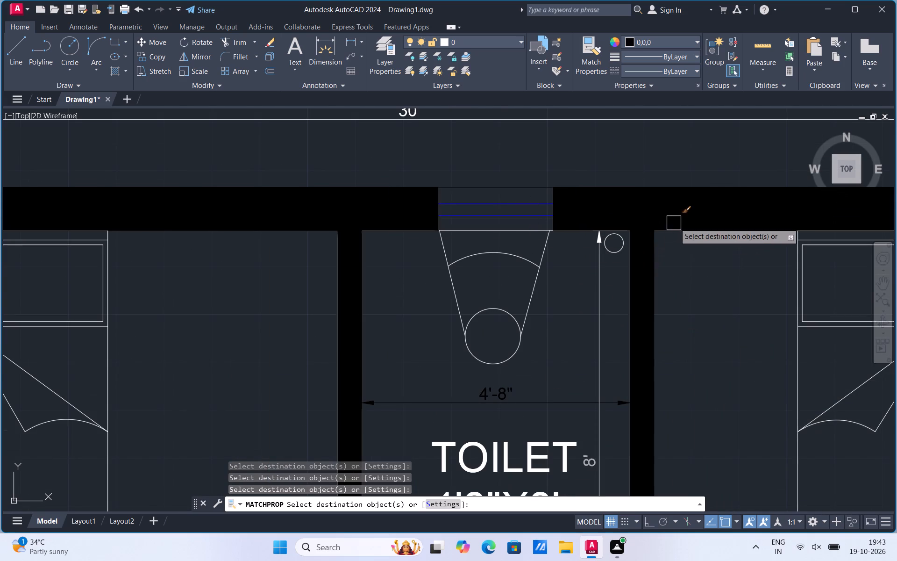
{"action": "left_click", "coordinate": [675, 223]}
{"action": "scroll", "coordinate": [613, 196], "scroll_direction": "down", "scroll_amount": 2}
{"action": "scroll", "coordinate": [614, 238], "scroll_direction": "down", "scroll_amount": 2}
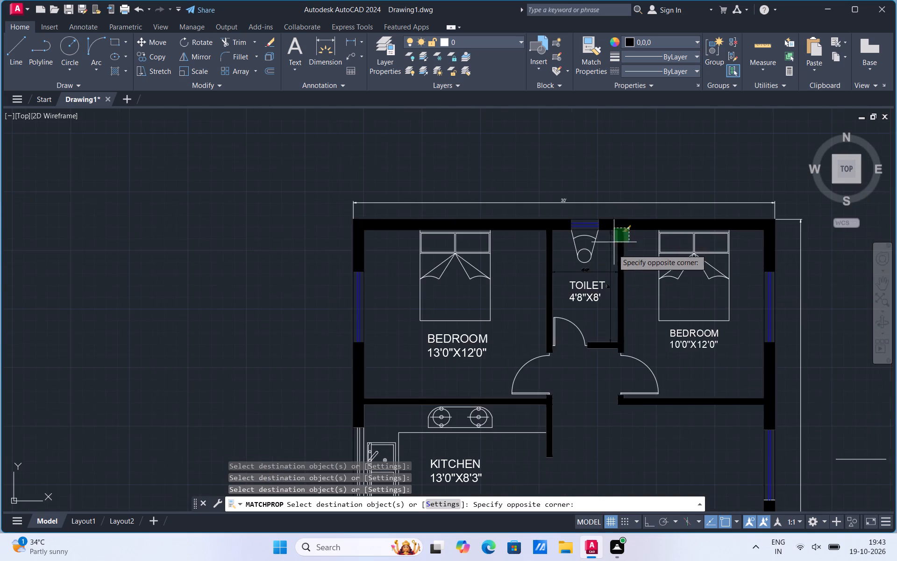
{"action": "scroll", "coordinate": [610, 325], "scroll_direction": "up", "scroll_amount": 2}
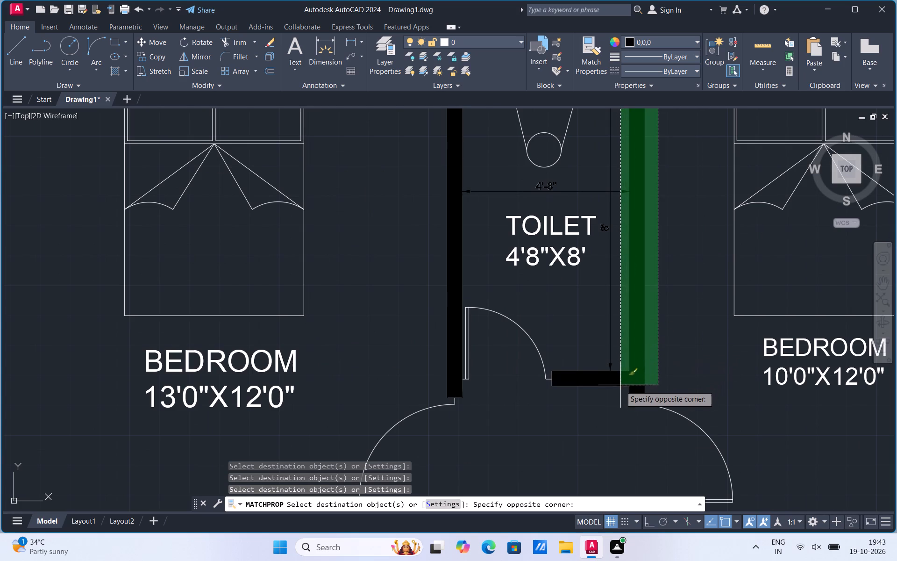
{"action": "left_click", "coordinate": [620, 388]}
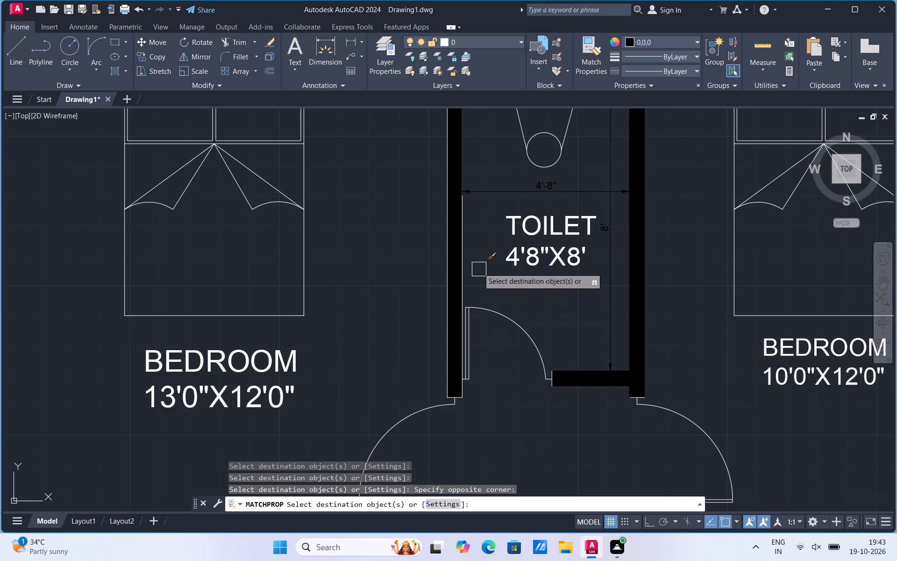
{"action": "left_click", "coordinate": [461, 253]}
{"action": "left_click", "coordinate": [443, 262]}
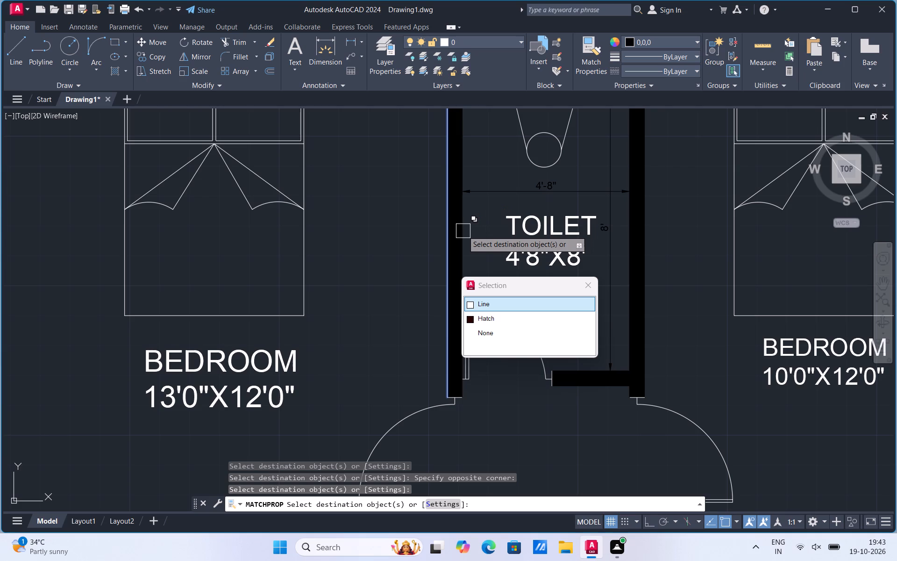
Match the black properties onto the beds and room labels of the 13'0"X12'0" and 10'0"X12'0" bedrooms.
{"action": "scroll", "coordinate": [464, 173], "scroll_direction": "down", "scroll_amount": 4}
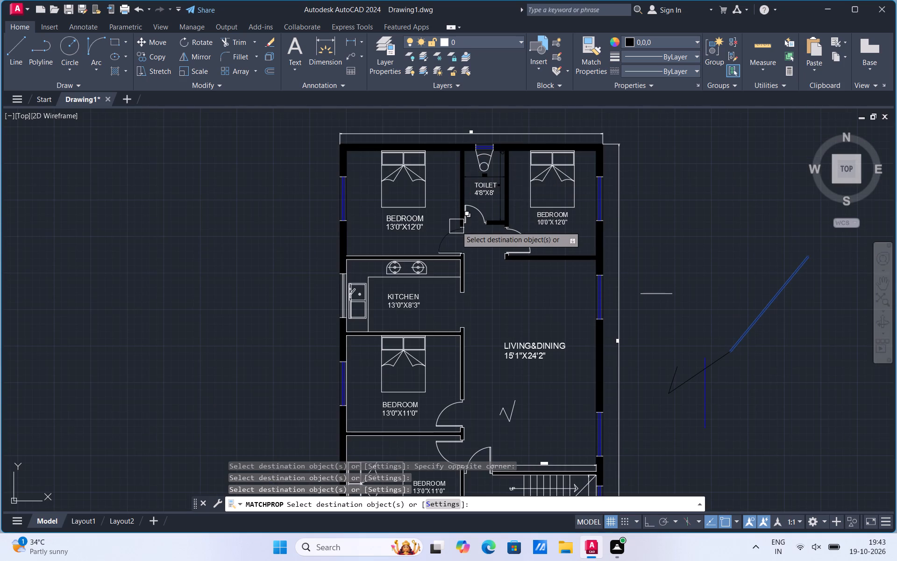
{"action": "scroll", "coordinate": [396, 206], "scroll_direction": "up", "scroll_amount": 2}
{"action": "left_click", "coordinate": [385, 211]}
{"action": "scroll", "coordinate": [365, 223], "scroll_direction": "down", "scroll_amount": 3}
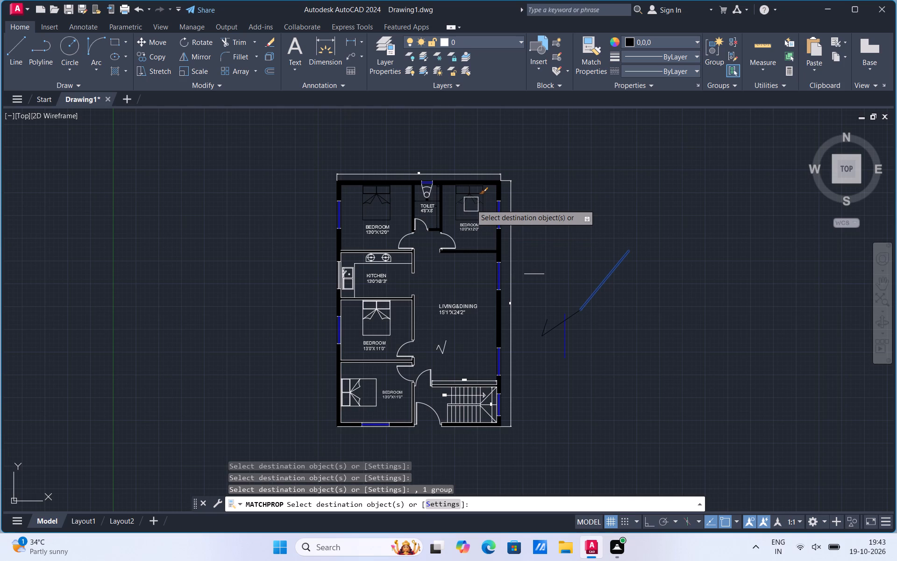
{"action": "left_click", "coordinate": [471, 204]}
{"action": "scroll", "coordinate": [378, 233], "scroll_direction": "up", "scroll_amount": 1}
{"action": "left_click", "coordinate": [378, 233]}
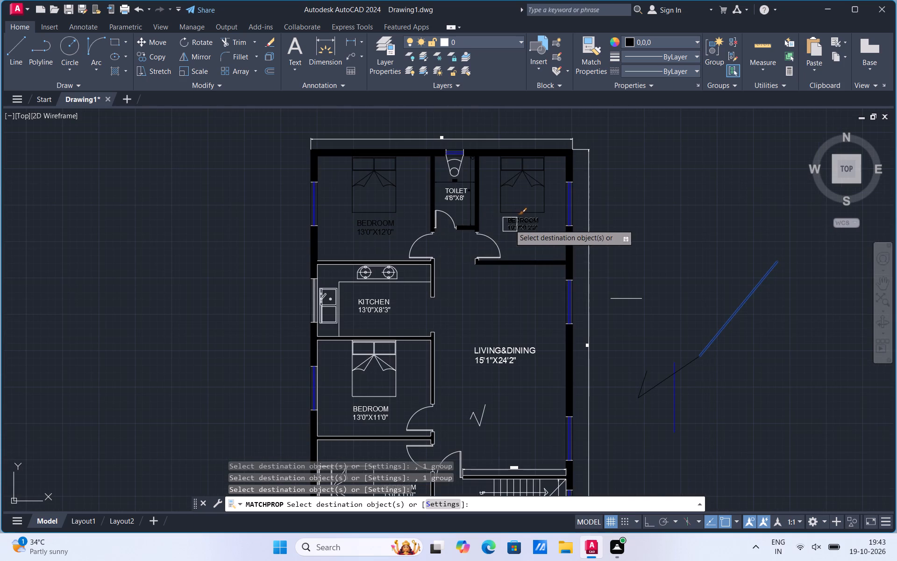
{"action": "left_click", "coordinate": [510, 224]}
Match the black properties onto the entire floor plan at once, including furniture, doors, windows, labels and dimensions.
{"action": "scroll", "coordinate": [435, 203], "scroll_direction": "down", "scroll_amount": 2}
{"action": "left_click_drag", "start_coordinate": [343, 367], "coordinate": [347, 365]}
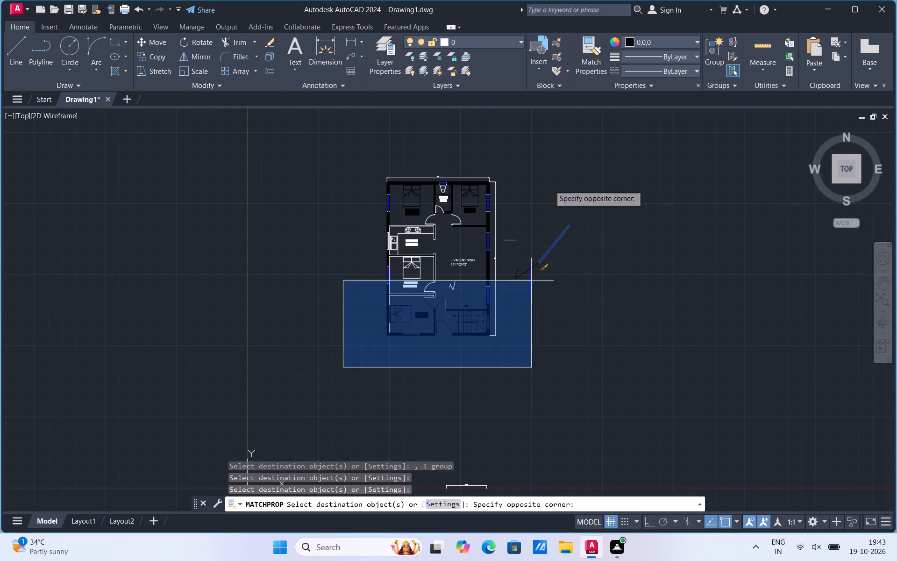
{"action": "left_click", "coordinate": [568, 134]}
{"action": "scroll", "coordinate": [473, 211], "scroll_direction": "up", "scroll_amount": 3}
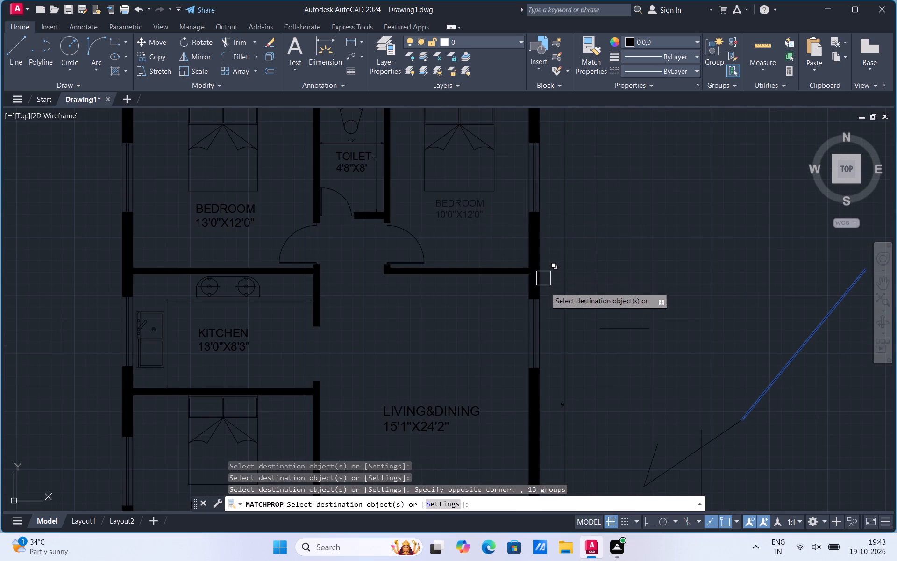
{"action": "scroll", "coordinate": [546, 296], "scroll_direction": "down", "scroll_amount": 2}
{"action": "scroll", "coordinate": [603, 285], "scroll_direction": "up", "scroll_amount": 1}
{"action": "key", "text": "Escape"}
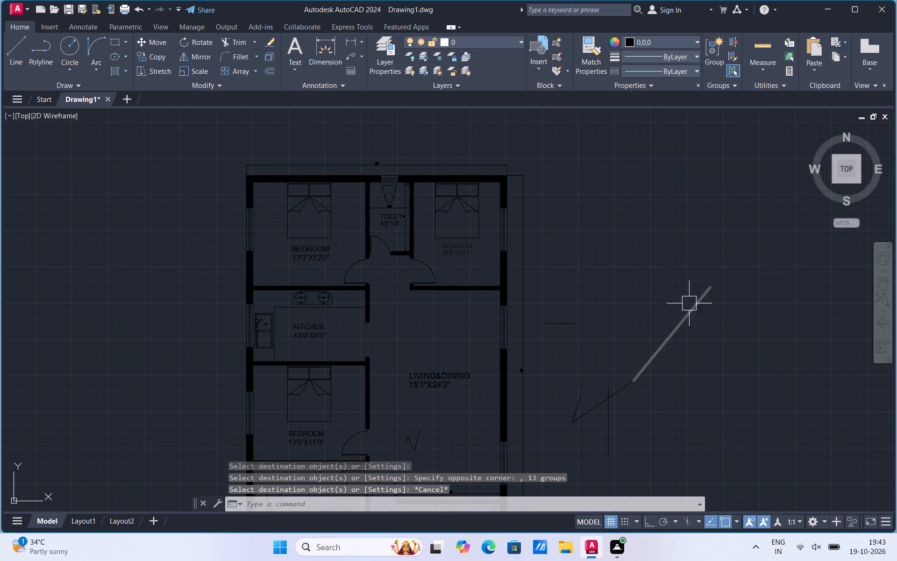
Erase all the leftover reference lines outside the plan beside the living room.
{"action": "left_click", "coordinate": [562, 320]}
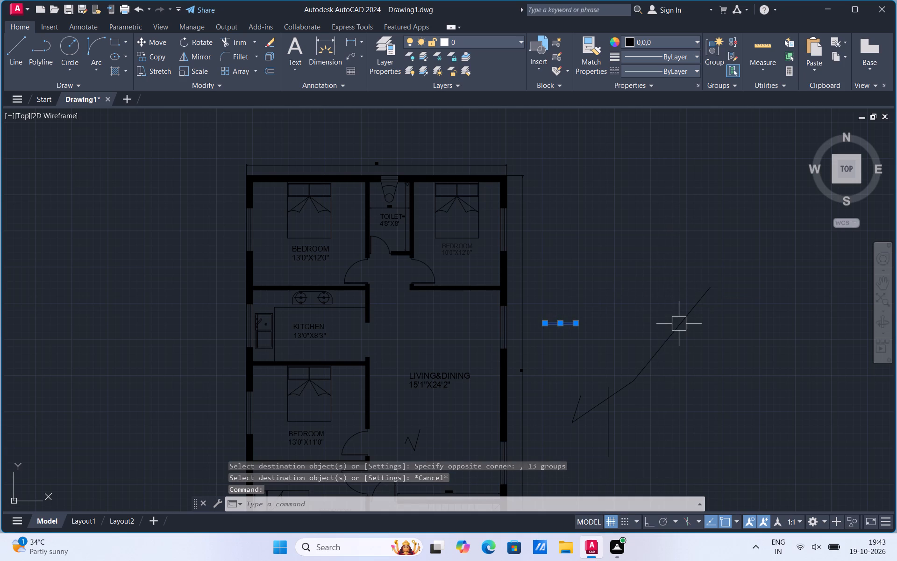
{"action": "key", "text": "Delete"}
{"action": "left_click", "coordinate": [672, 349]}
{"action": "key", "text": "Delete"}
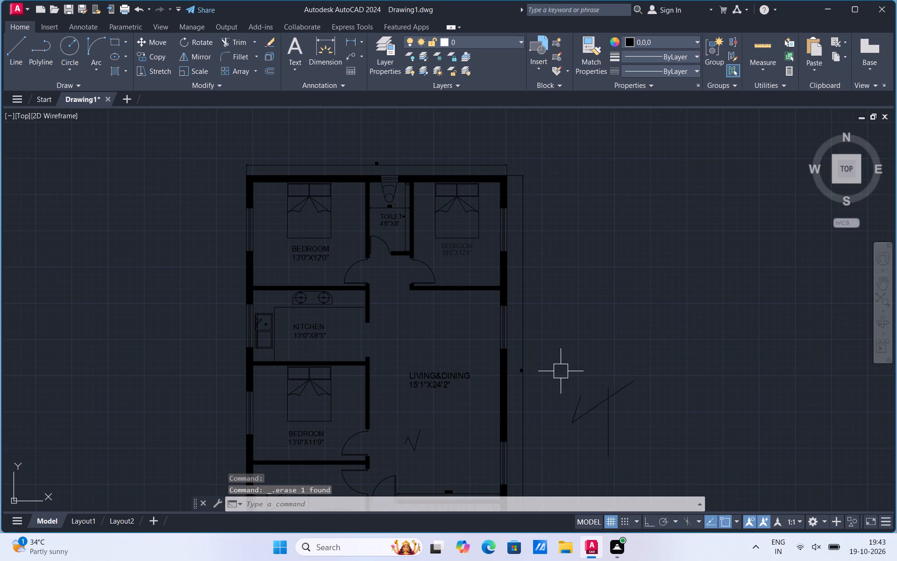
{"action": "left_click", "coordinate": [561, 371]}
{"action": "left_click", "coordinate": [670, 454]}
{"action": "key", "text": "Delete"}
{"action": "left_click", "coordinate": [610, 426]}
{"action": "key", "text": "Delete"}
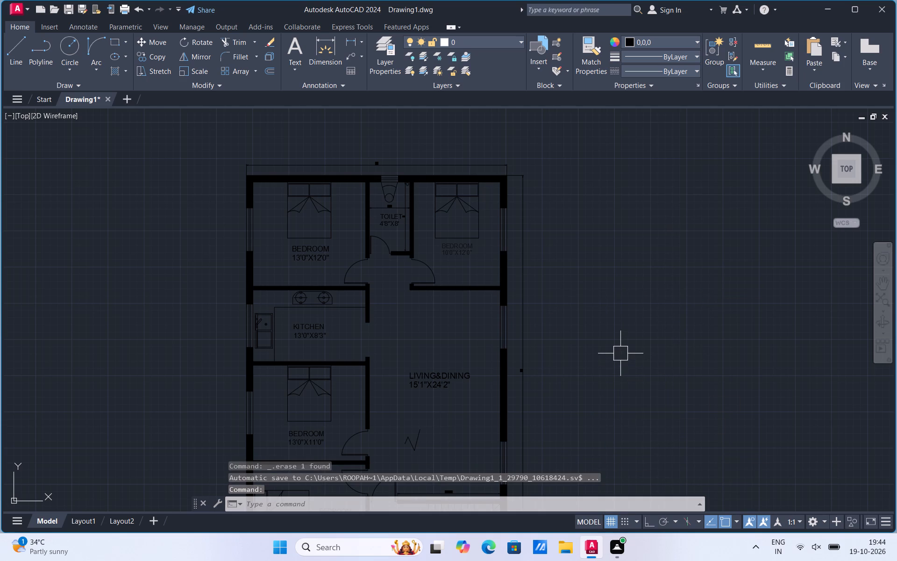
Set the current colour to dark blue (41,49,137) and draw a short slanted reference line outside the plan.
{"action": "left_click", "coordinate": [631, 43]}
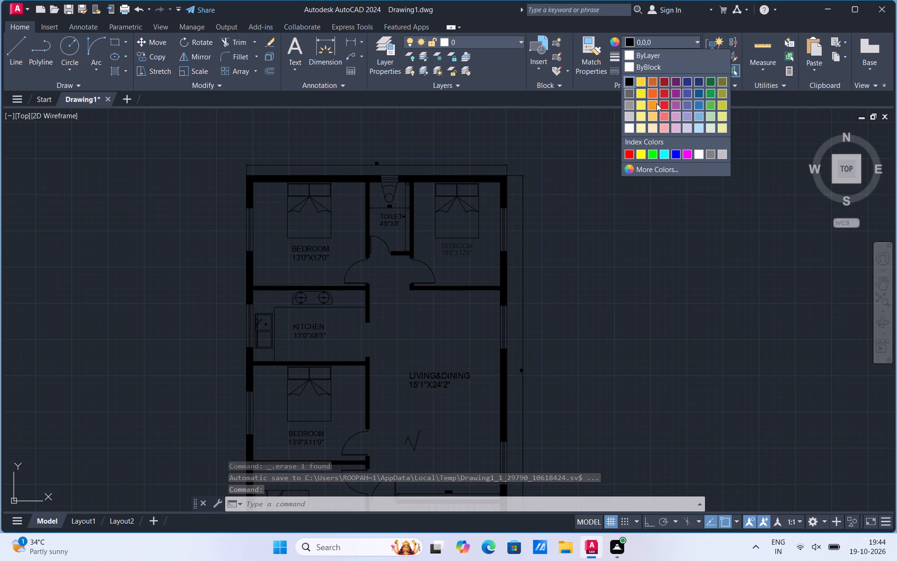
{"action": "left_click", "coordinate": [685, 82]}
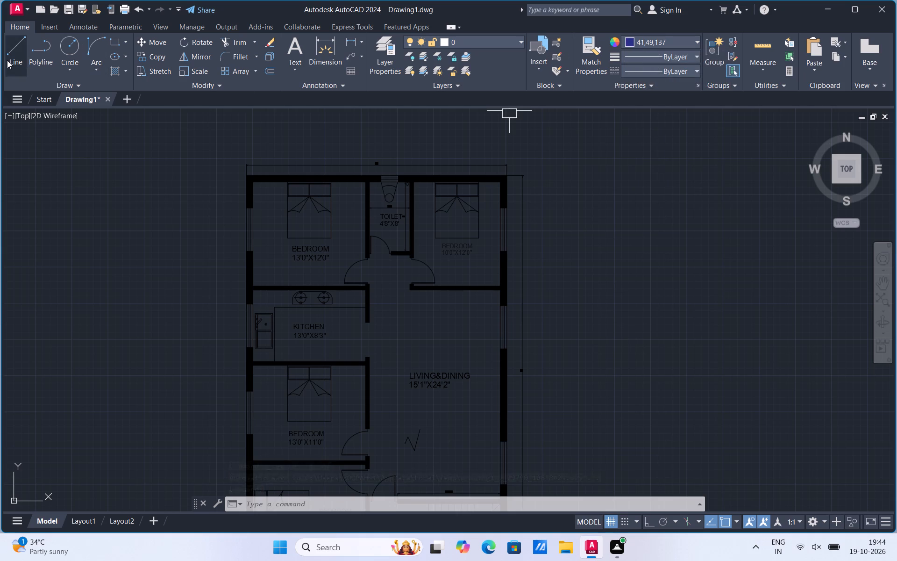
{"action": "left_click", "coordinate": [7, 60]}
{"action": "left_click", "coordinate": [617, 240]}
{"action": "left_click", "coordinate": [628, 286]}
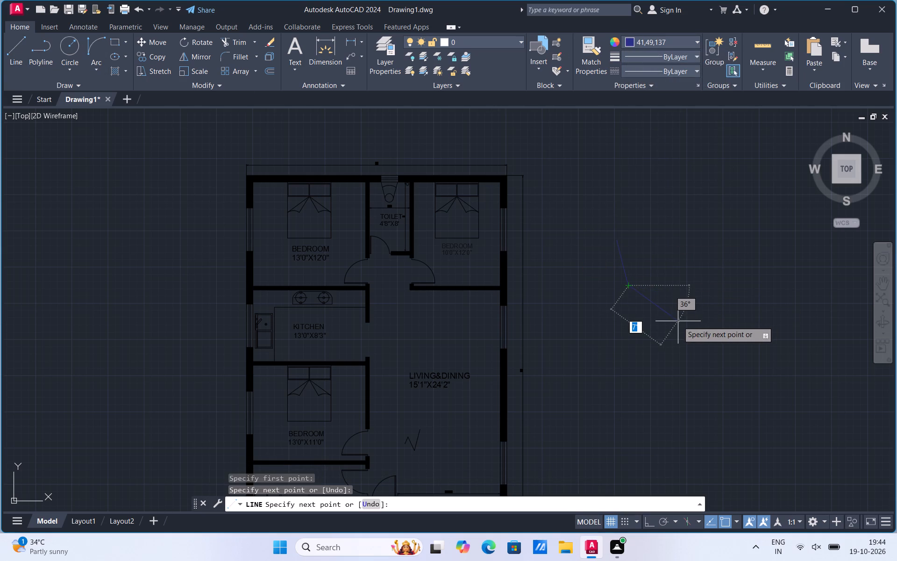
{"action": "key", "text": "Escape"}
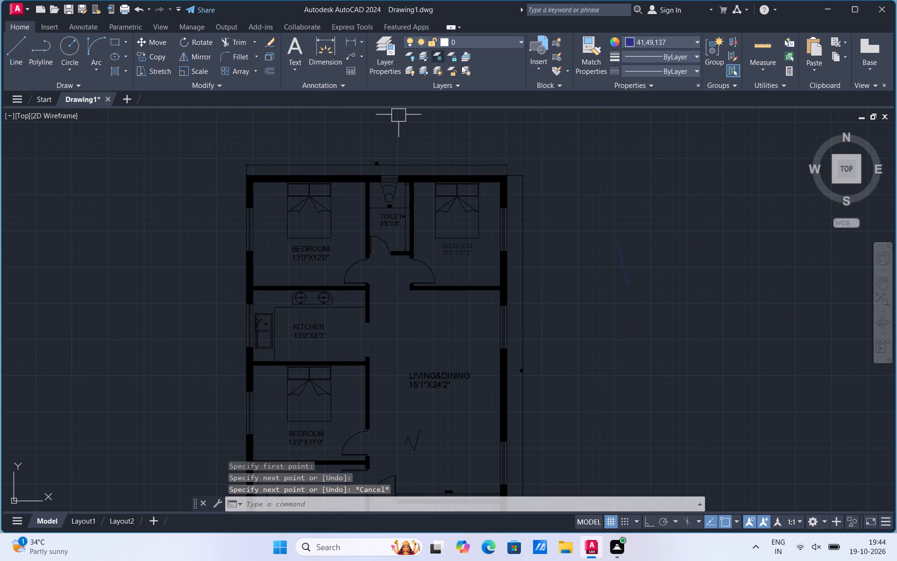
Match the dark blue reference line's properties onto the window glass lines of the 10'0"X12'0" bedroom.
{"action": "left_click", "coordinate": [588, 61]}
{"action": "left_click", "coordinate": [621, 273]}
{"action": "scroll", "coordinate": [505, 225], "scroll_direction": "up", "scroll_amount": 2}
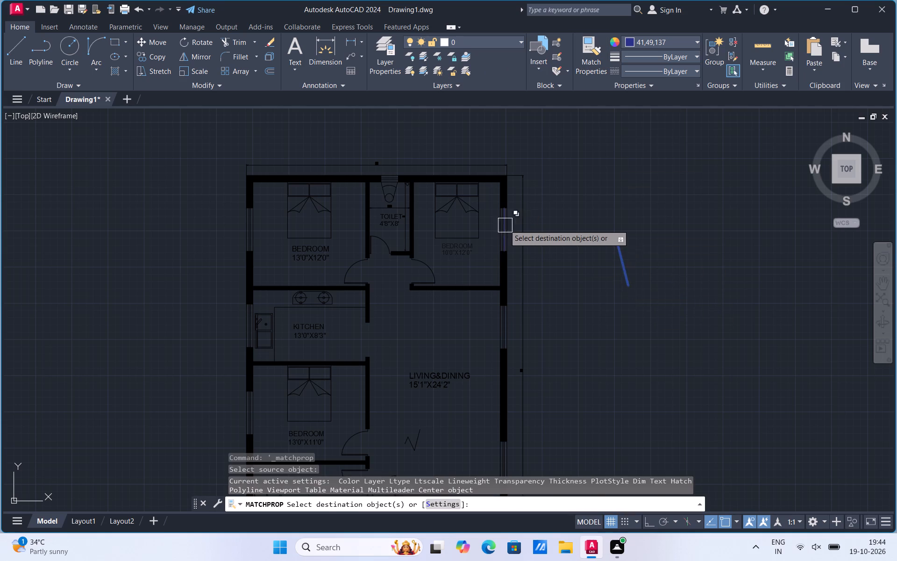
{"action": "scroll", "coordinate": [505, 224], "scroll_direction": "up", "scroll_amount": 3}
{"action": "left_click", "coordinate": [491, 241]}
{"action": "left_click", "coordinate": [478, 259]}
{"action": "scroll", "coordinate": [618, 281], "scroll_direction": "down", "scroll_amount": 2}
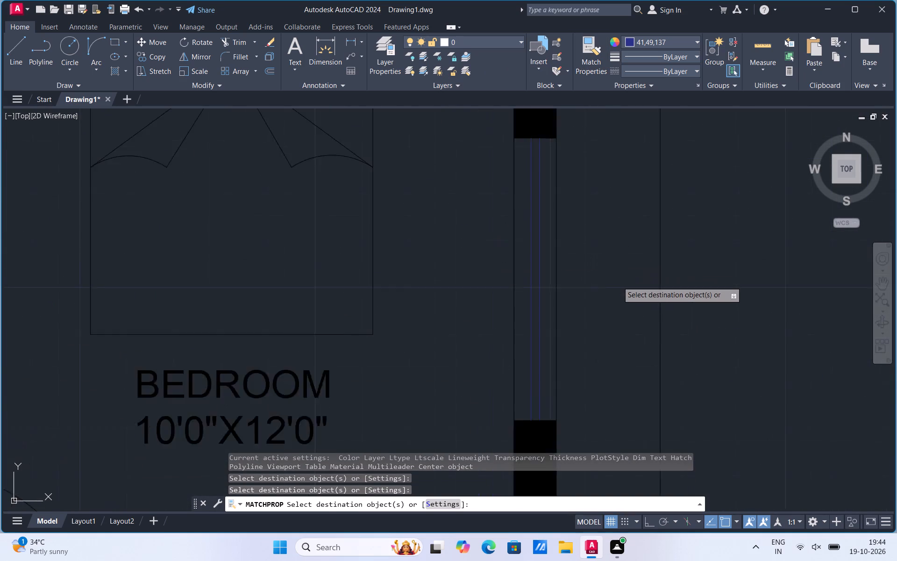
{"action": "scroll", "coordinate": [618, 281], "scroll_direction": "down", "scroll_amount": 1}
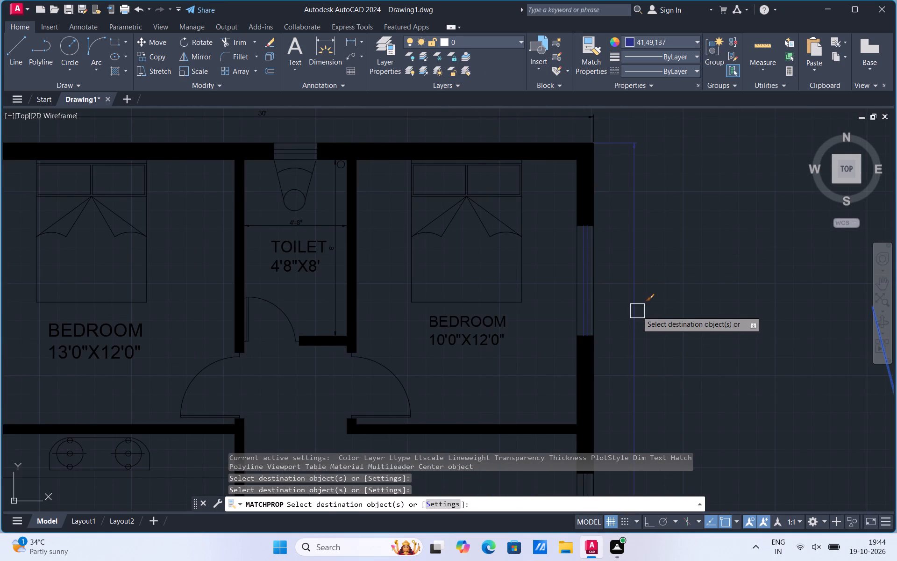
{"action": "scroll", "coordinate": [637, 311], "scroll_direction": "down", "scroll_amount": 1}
Set the current colour to Blue and draw a short vertical reference line outside the plan beside the 10'0"X12'0" bedroom.
{"action": "left_click", "coordinate": [630, 39]}
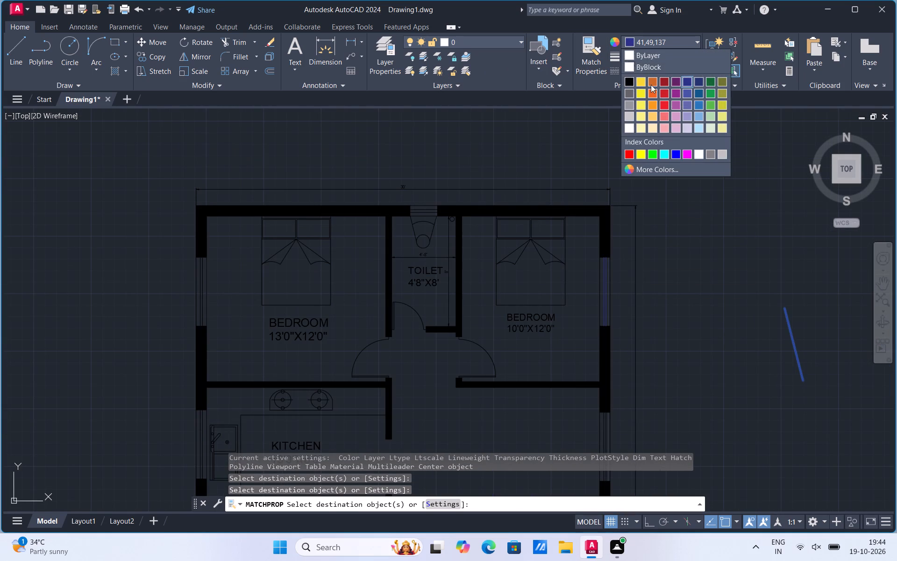
{"action": "left_click", "coordinate": [676, 152]}
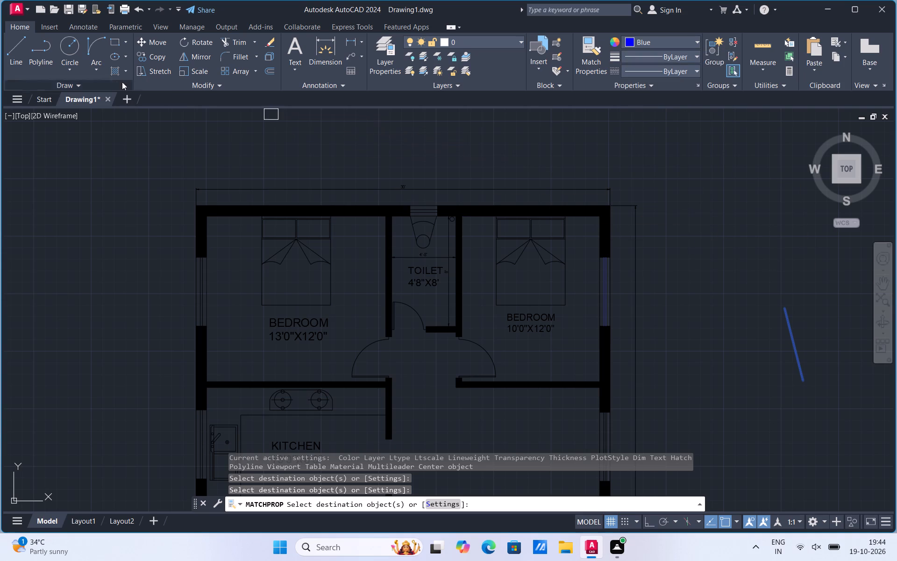
{"action": "left_click", "coordinate": [21, 58]}
{"action": "left_click", "coordinate": [715, 278]}
{"action": "left_click", "coordinate": [715, 311]}
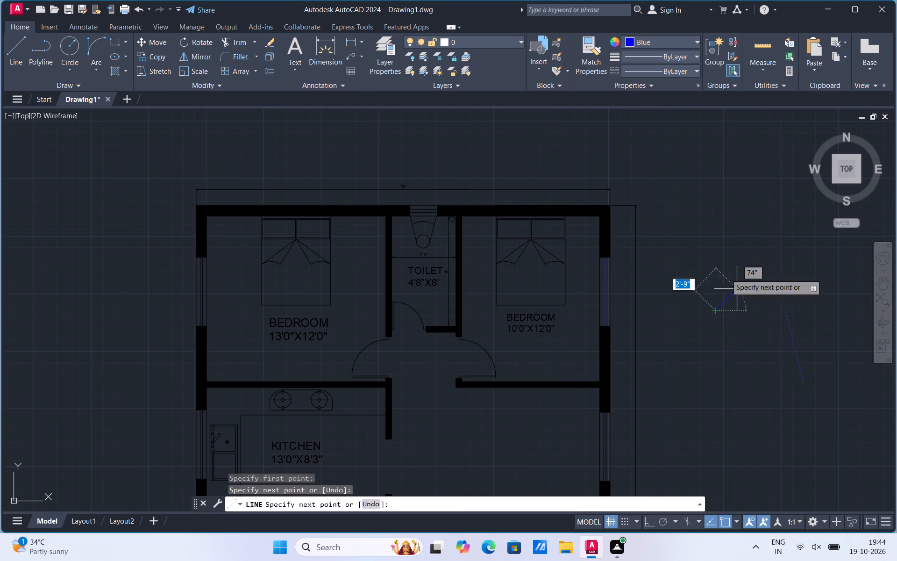
Match the Blue reference line's properties onto the glass lines of the toilet window and the 13'0"X12'0" bedroom window.
{"action": "left_click", "coordinate": [593, 67]}
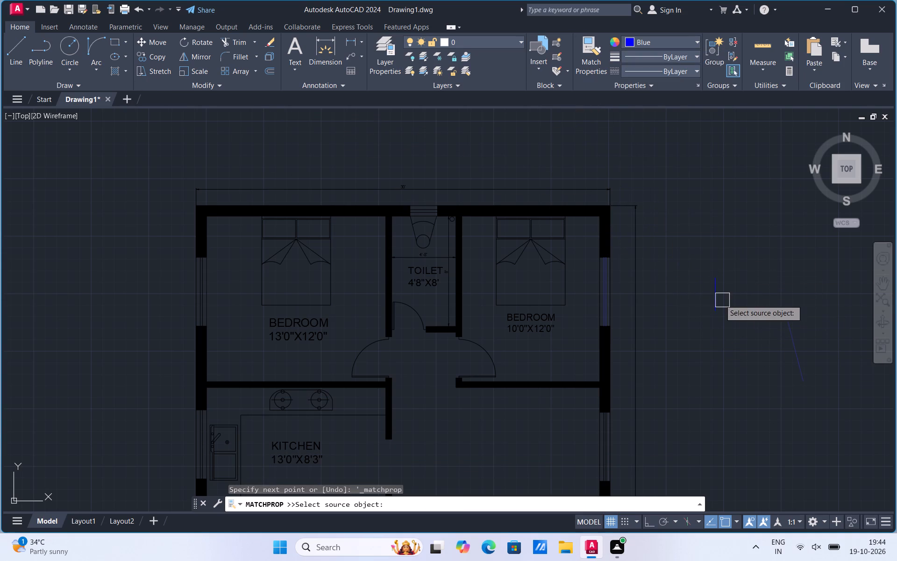
{"action": "left_click", "coordinate": [719, 300]}
{"action": "scroll", "coordinate": [434, 201], "scroll_direction": "up", "scroll_amount": 4}
{"action": "left_click", "coordinate": [389, 259]}
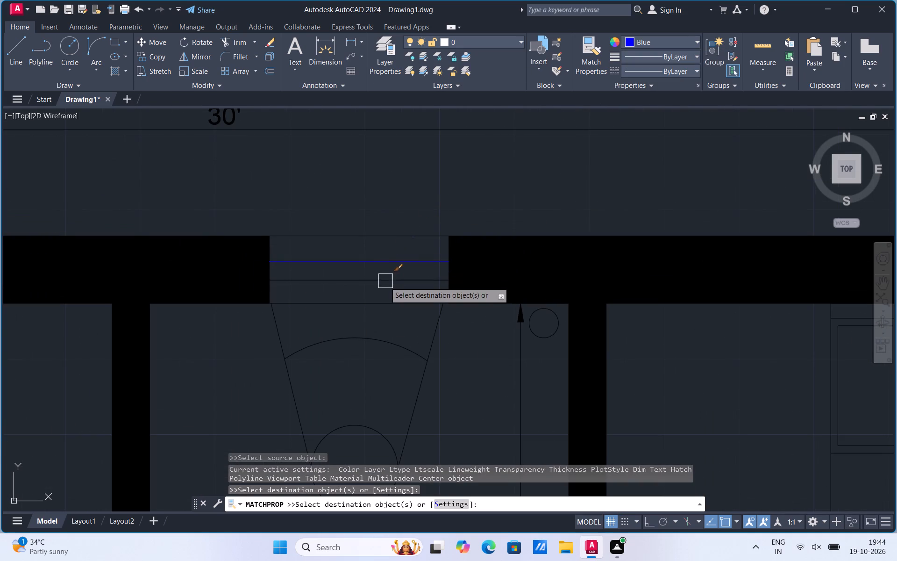
{"action": "left_click", "coordinate": [385, 282]}
{"action": "scroll", "coordinate": [617, 229], "scroll_direction": "down", "scroll_amount": 3}
{"action": "scroll", "coordinate": [182, 348], "scroll_direction": "up", "scroll_amount": 2}
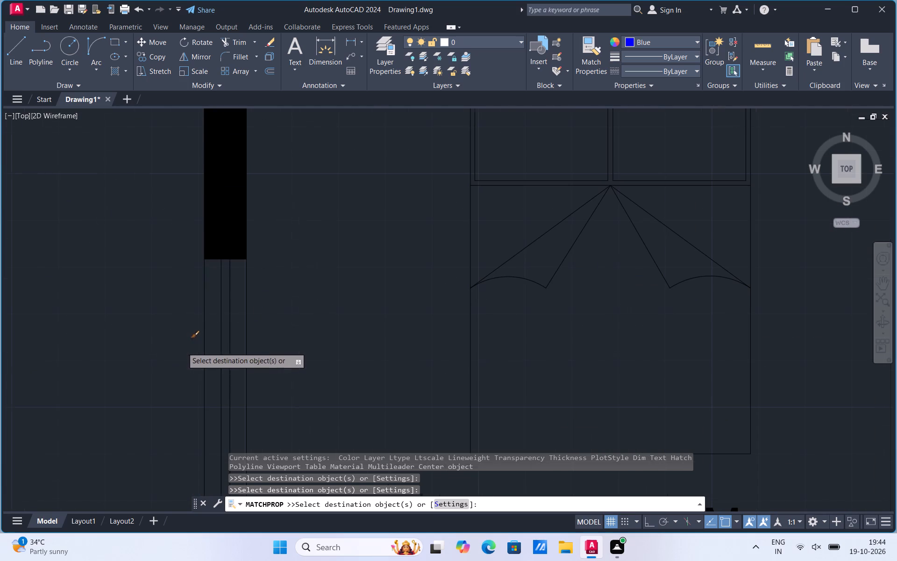
{"action": "left_click", "coordinate": [221, 311]}
{"action": "left_click", "coordinate": [228, 293]}
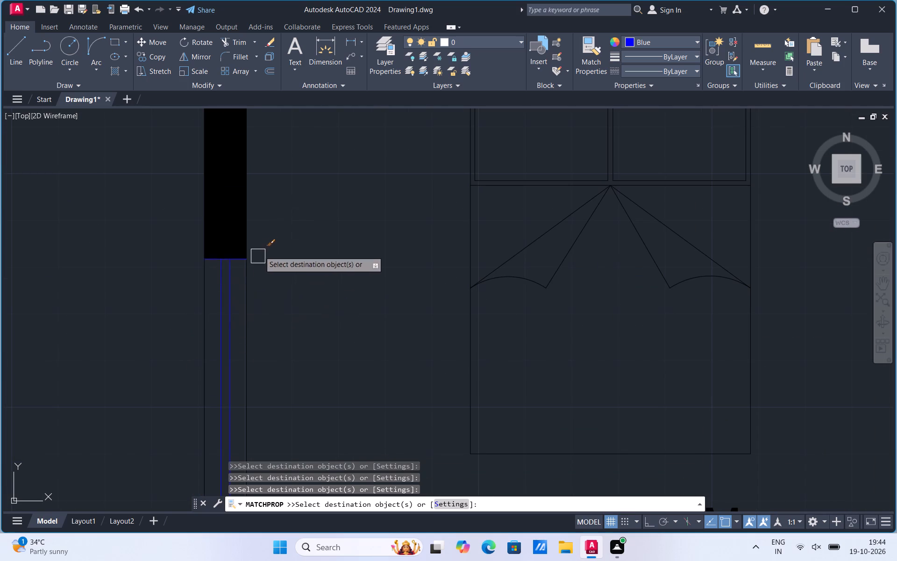
Match the Blue properties onto the glass lines of the 10'0"X12'0" bedroom window and the upper living and dining window.
{"action": "scroll", "coordinate": [260, 249], "scroll_direction": "down", "scroll_amount": 4}
{"action": "scroll", "coordinate": [544, 286], "scroll_direction": "up", "scroll_amount": 2}
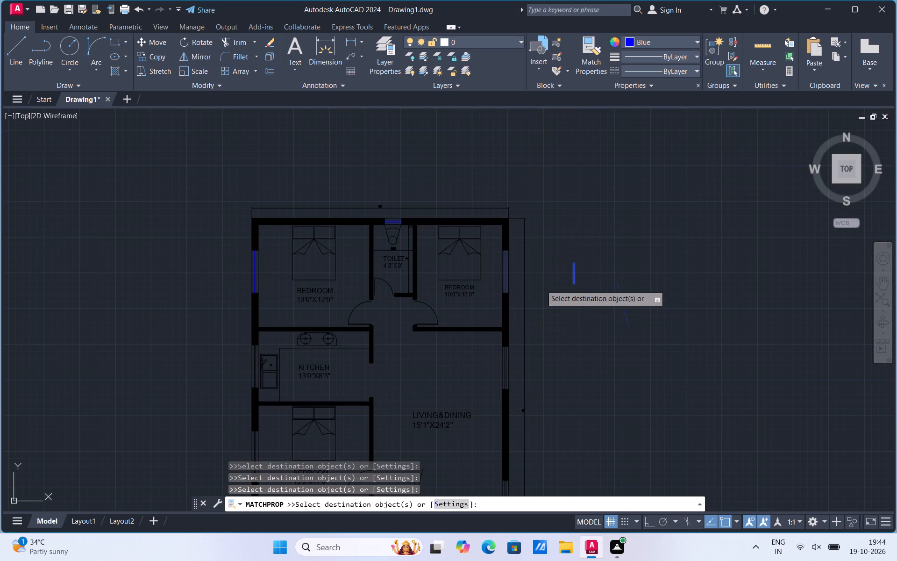
{"action": "scroll", "coordinate": [541, 285], "scroll_direction": "up", "scroll_amount": 1}
{"action": "left_click", "coordinate": [383, 233]}
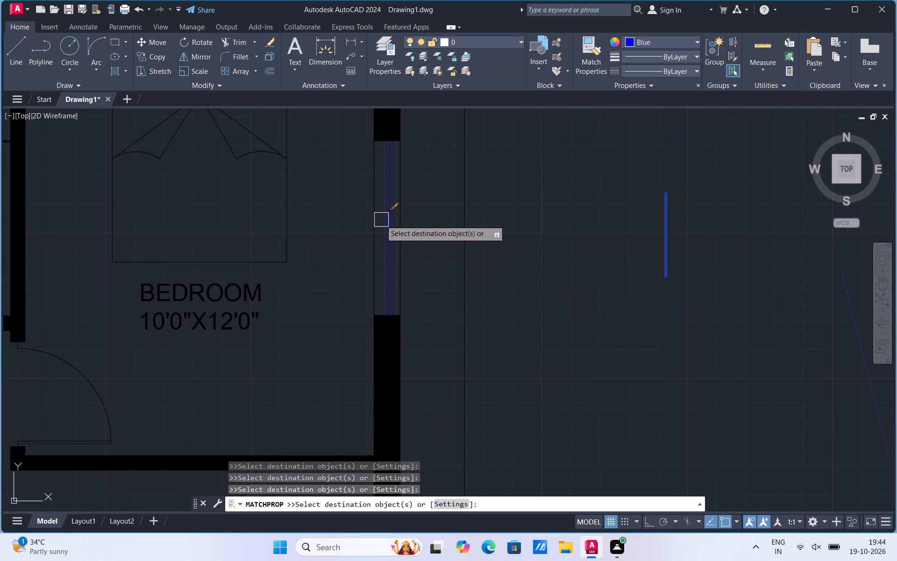
{"action": "left_click", "coordinate": [381, 221]}
{"action": "scroll", "coordinate": [459, 175], "scroll_direction": "down", "scroll_amount": 3}
{"action": "scroll", "coordinate": [449, 303], "scroll_direction": "up", "scroll_amount": 4}
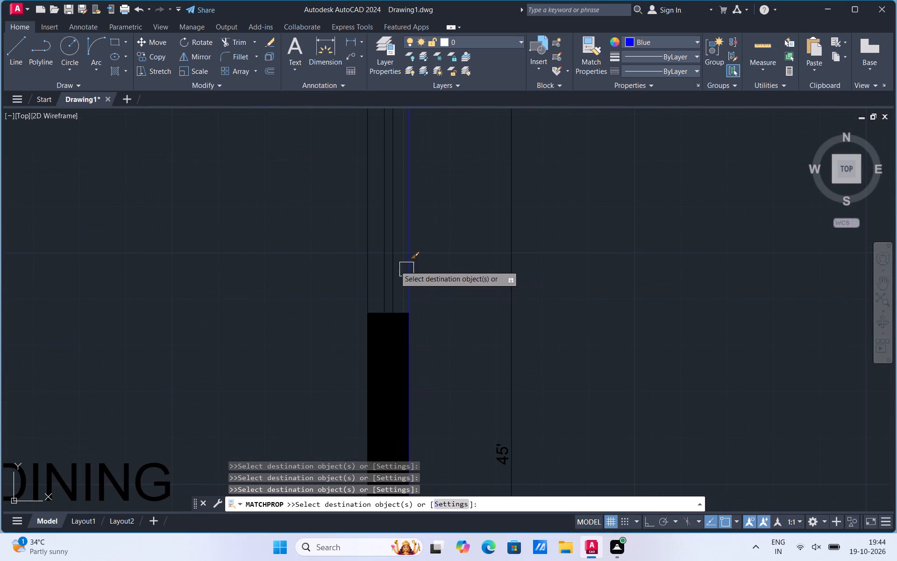
{"action": "left_click", "coordinate": [391, 260]}
{"action": "left_click", "coordinate": [383, 268]}
Match the Blue properties onto the glass lines of the kitchen window and the 13'0"X11'0" bedroom window.
{"action": "scroll", "coordinate": [740, 320], "scroll_direction": "down", "scroll_amount": 3}
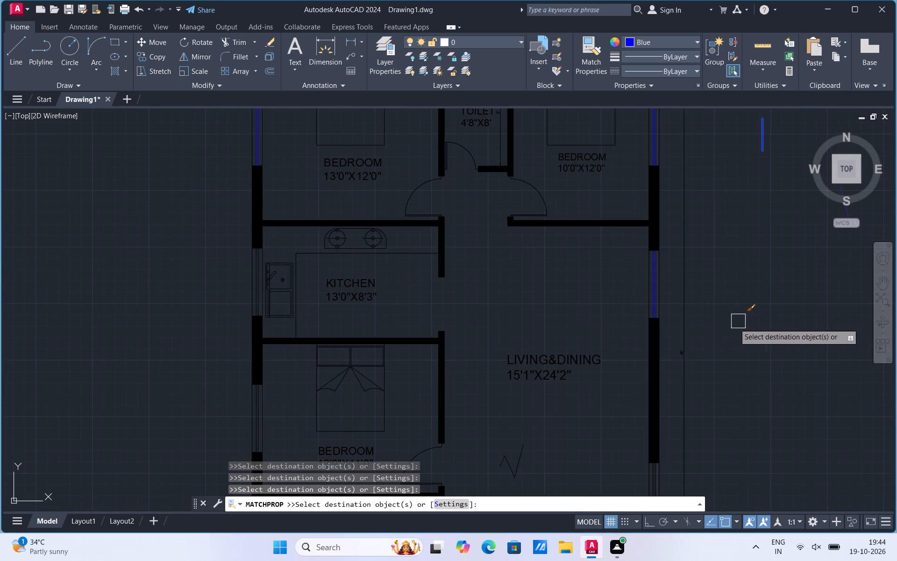
{"action": "scroll", "coordinate": [239, 280], "scroll_direction": "up", "scroll_amount": 3}
{"action": "left_click", "coordinate": [304, 252]}
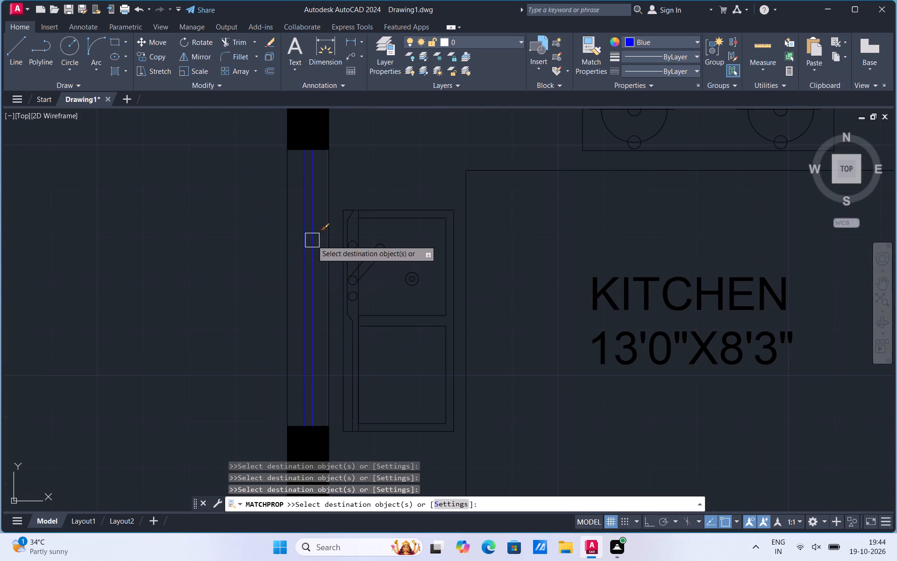
{"action": "left_click", "coordinate": [314, 238]}
{"action": "scroll", "coordinate": [376, 186], "scroll_direction": "down", "scroll_amount": 4}
{"action": "scroll", "coordinate": [368, 295], "scroll_direction": "up", "scroll_amount": 4}
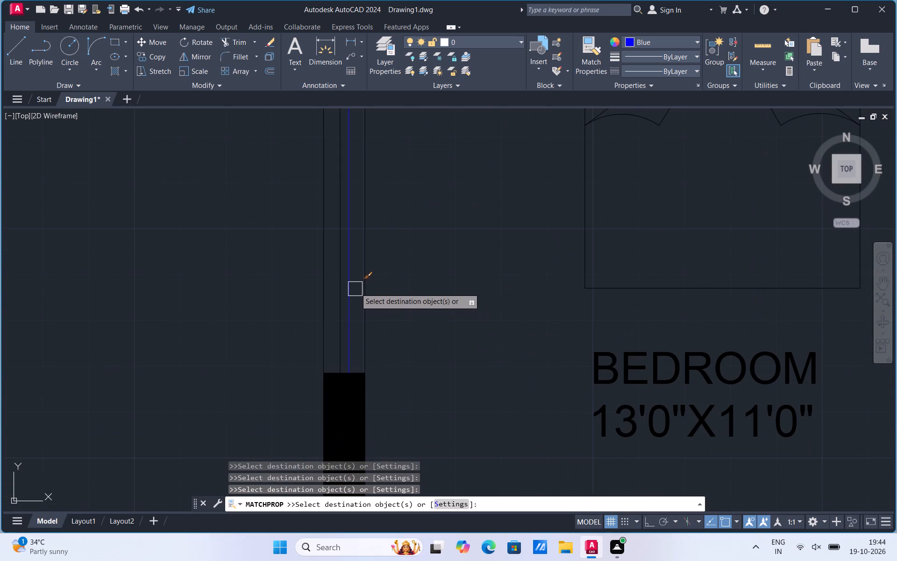
{"action": "left_click", "coordinate": [350, 293]}
{"action": "left_click", "coordinate": [338, 303]}
Match the Blue properties onto the glass lines of the lowest bedroom's bottom-wall window, the lower living room window and the staircase window.
{"action": "scroll", "coordinate": [401, 217], "scroll_direction": "down", "scroll_amount": 5}
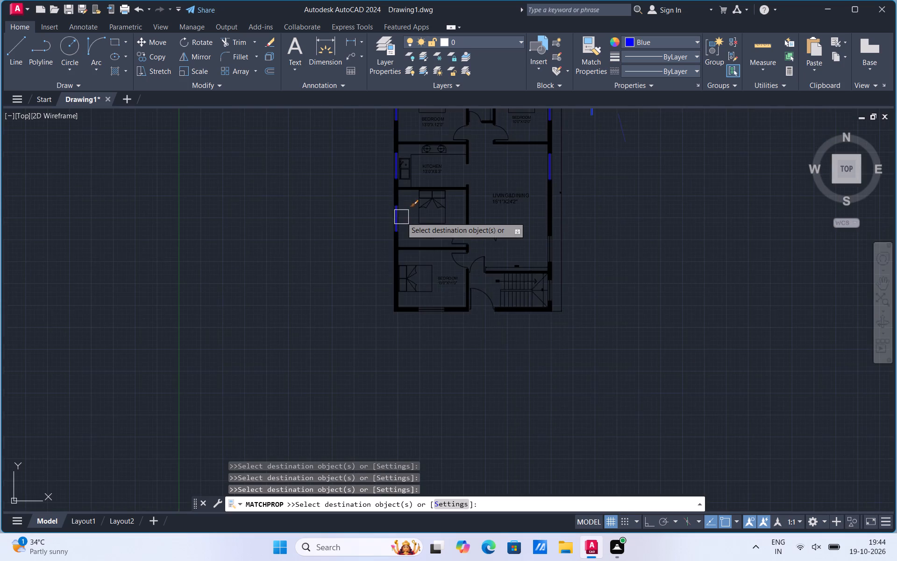
{"action": "scroll", "coordinate": [439, 324], "scroll_direction": "up", "scroll_amount": 4}
{"action": "left_click", "coordinate": [400, 239]}
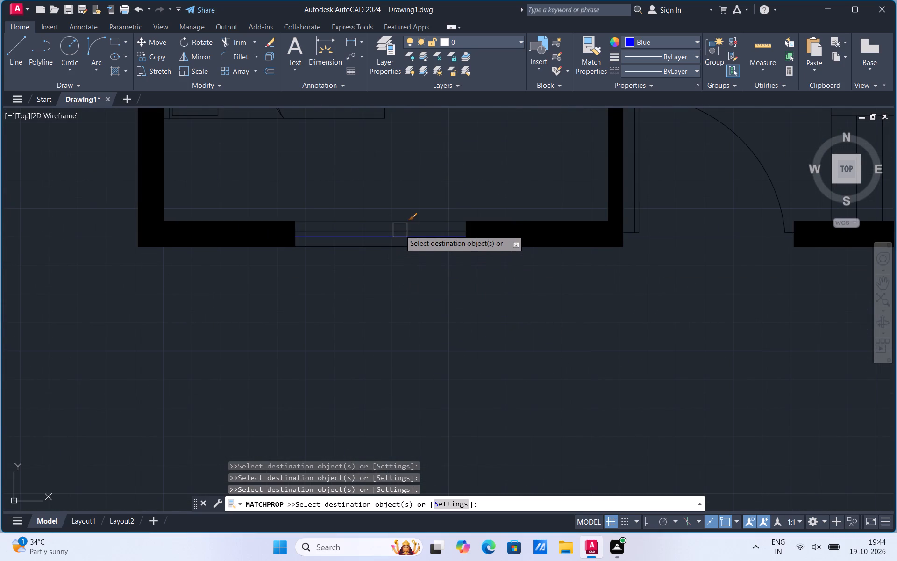
{"action": "left_click", "coordinate": [402, 227]}
{"action": "scroll", "coordinate": [405, 365], "scroll_direction": "down", "scroll_amount": 3}
{"action": "scroll", "coordinate": [597, 256], "scroll_direction": "up", "scroll_amount": 3}
{"action": "left_click", "coordinate": [561, 216]}
{"action": "left_click", "coordinate": [550, 226]}
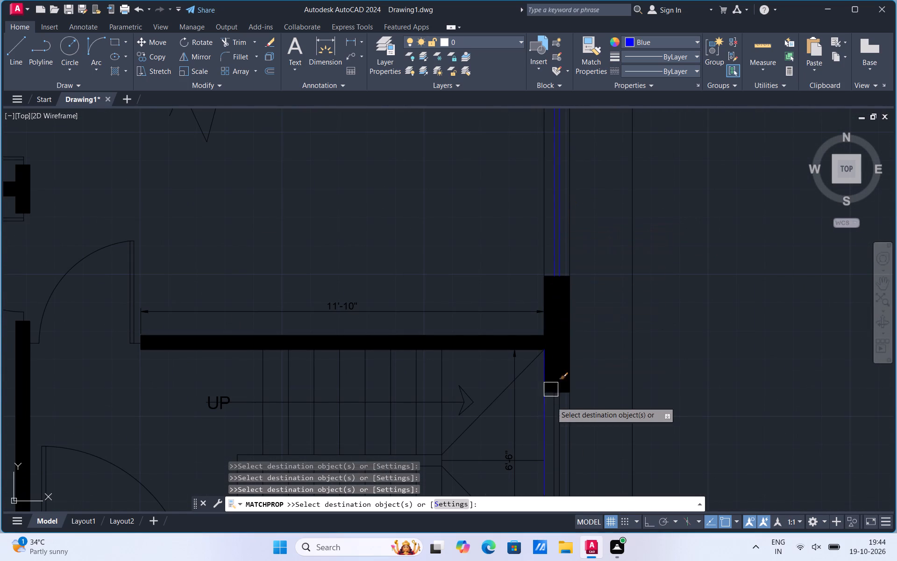
{"action": "left_click", "coordinate": [552, 415]}
{"action": "left_click", "coordinate": [562, 419]}
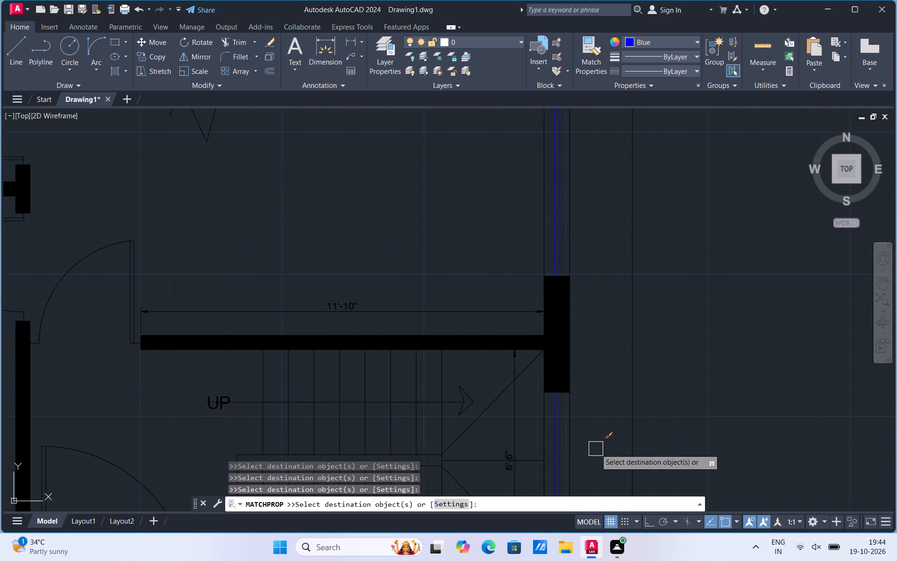
{"action": "scroll", "coordinate": [596, 450], "scroll_direction": "down", "scroll_amount": 4}
{"action": "scroll", "coordinate": [524, 268], "scroll_direction": "up", "scroll_amount": 4}
{"action": "scroll", "coordinate": [532, 320], "scroll_direction": "down", "scroll_amount": 3}
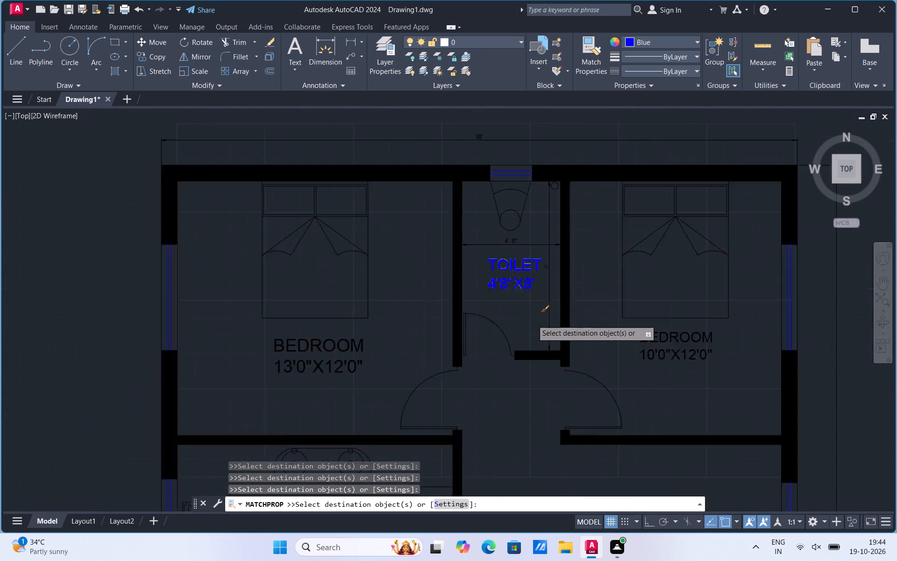
{"action": "scroll", "coordinate": [498, 324], "scroll_direction": "up", "scroll_amount": 2}
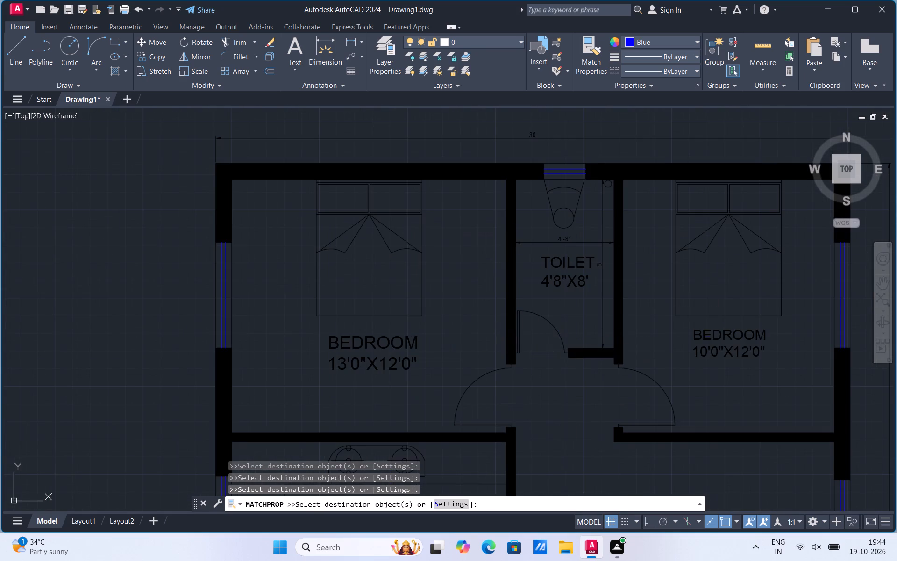
{"action": "key", "text": "Escape"}
Draw a Blue line along the inner edge of the 13'0"X12'0" bedroom's window opening, from wall end to wall end.
{"action": "left_click", "coordinate": [11, 56]}
{"action": "scroll", "coordinate": [187, 273], "scroll_direction": "up", "scroll_amount": 2}
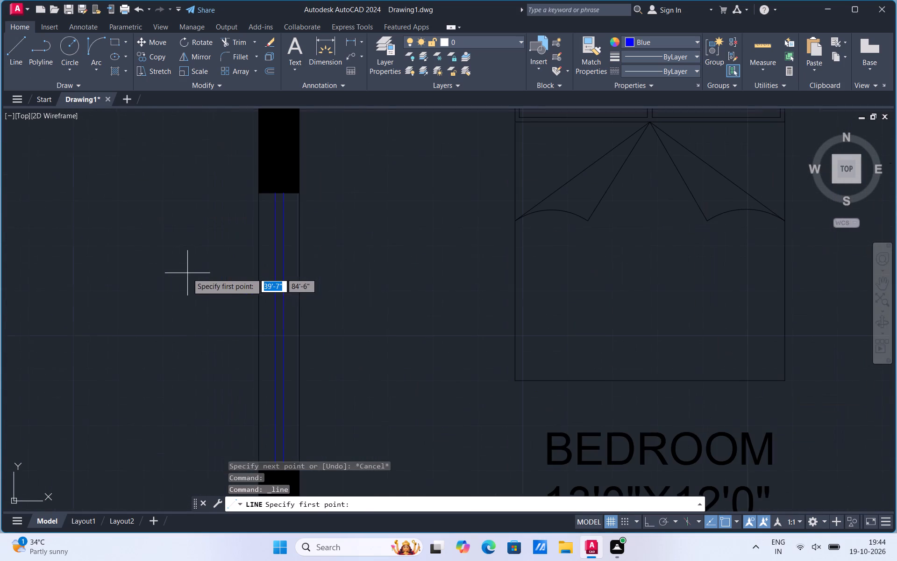
{"action": "left_click", "coordinate": [299, 191]}
{"action": "scroll", "coordinate": [298, 193], "scroll_direction": "down", "scroll_amount": 2}
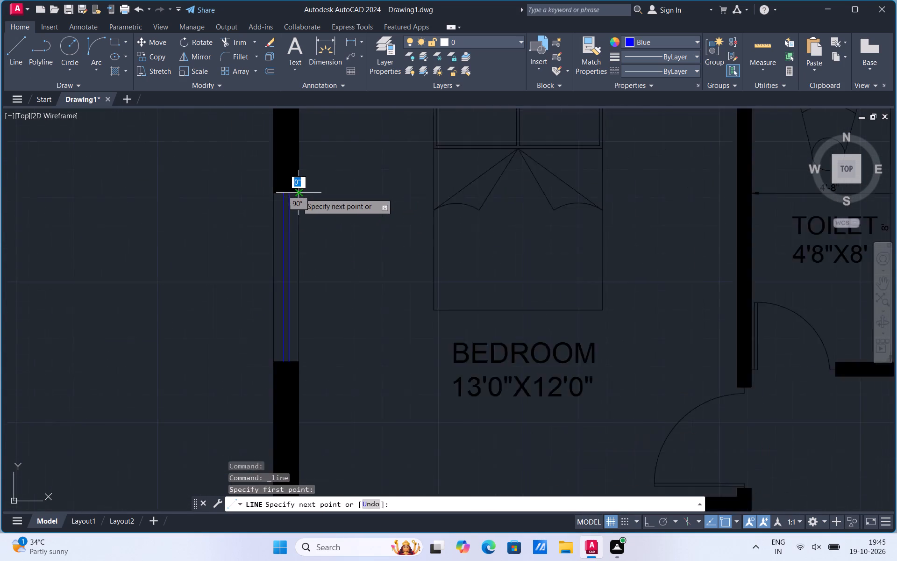
{"action": "left_click", "coordinate": [300, 298]}
{"action": "key", "text": "Escape"}
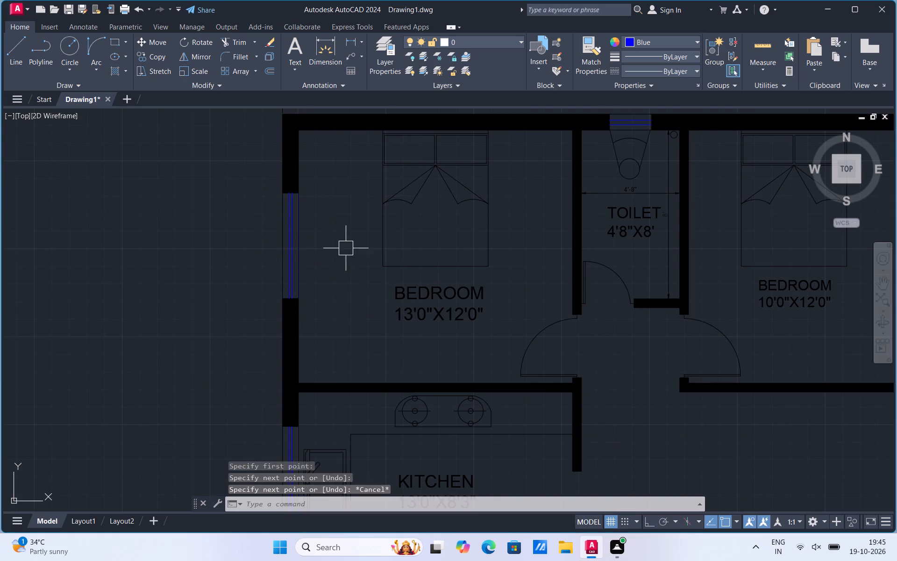
Copy the Blue inner edge line to the outer edge of the 13'0"X12'0" bedroom's window opening.
{"action": "scroll", "coordinate": [307, 243], "scroll_direction": "up", "scroll_amount": 2}
{"action": "left_click", "coordinate": [281, 248]}
{"action": "right_click", "coordinate": [281, 248]}
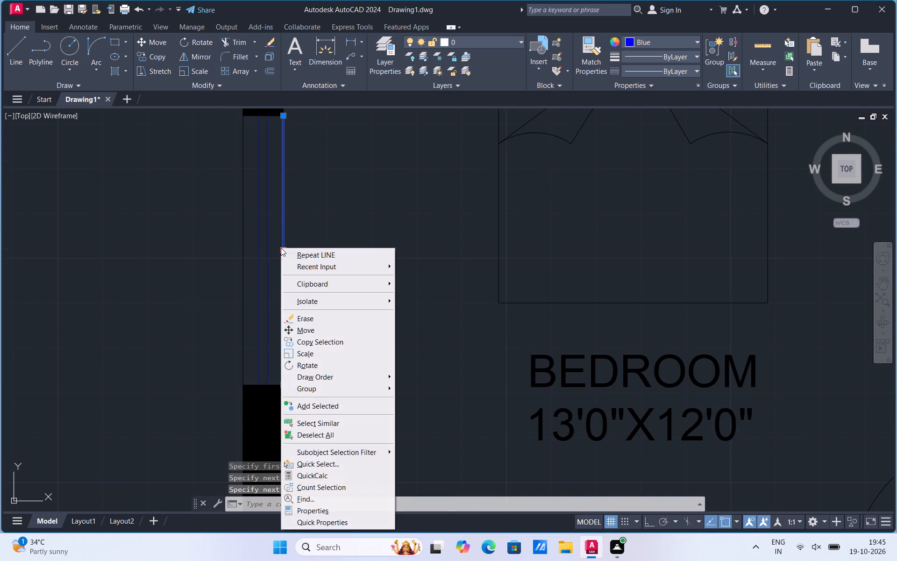
{"action": "left_click", "coordinate": [323, 342]}
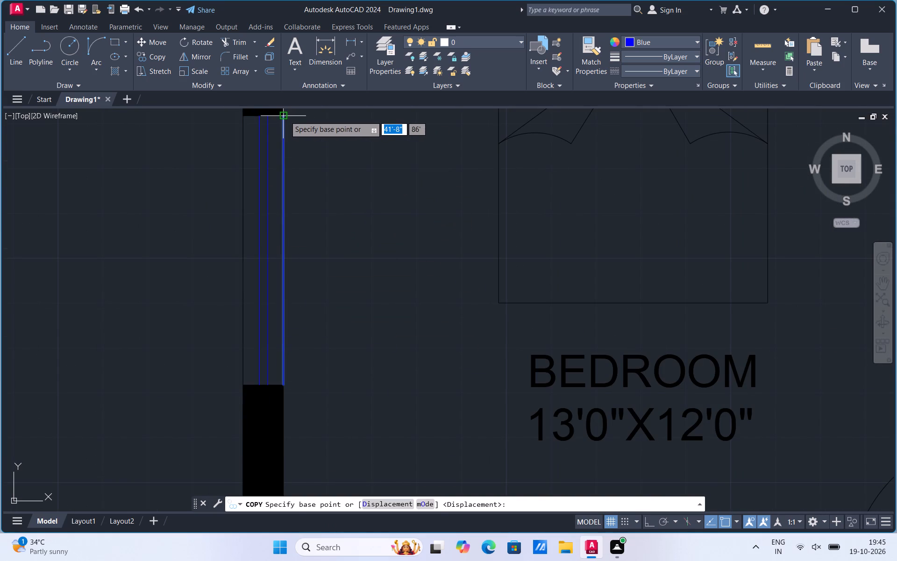
{"action": "left_click", "coordinate": [285, 116]}
{"action": "left_click", "coordinate": [242, 116]}
{"action": "key", "text": "Escape"}
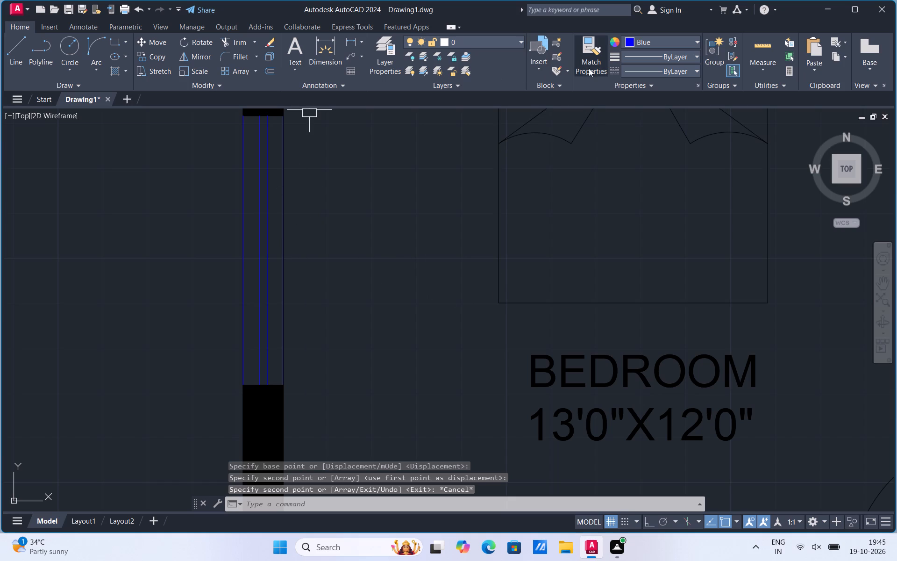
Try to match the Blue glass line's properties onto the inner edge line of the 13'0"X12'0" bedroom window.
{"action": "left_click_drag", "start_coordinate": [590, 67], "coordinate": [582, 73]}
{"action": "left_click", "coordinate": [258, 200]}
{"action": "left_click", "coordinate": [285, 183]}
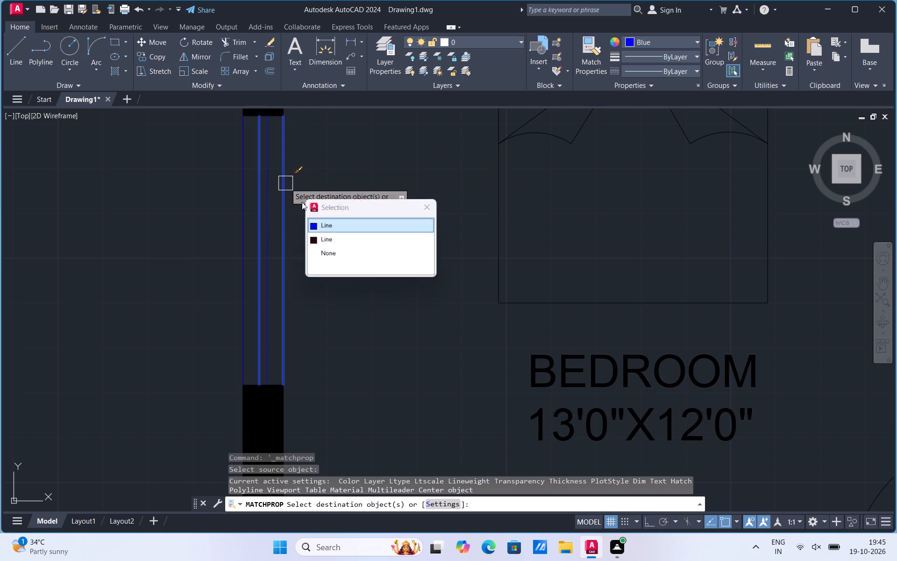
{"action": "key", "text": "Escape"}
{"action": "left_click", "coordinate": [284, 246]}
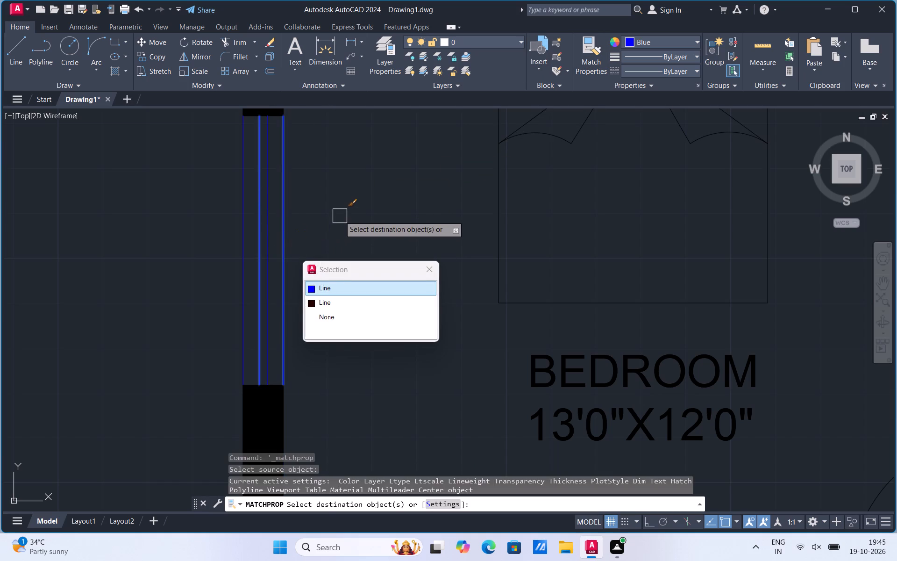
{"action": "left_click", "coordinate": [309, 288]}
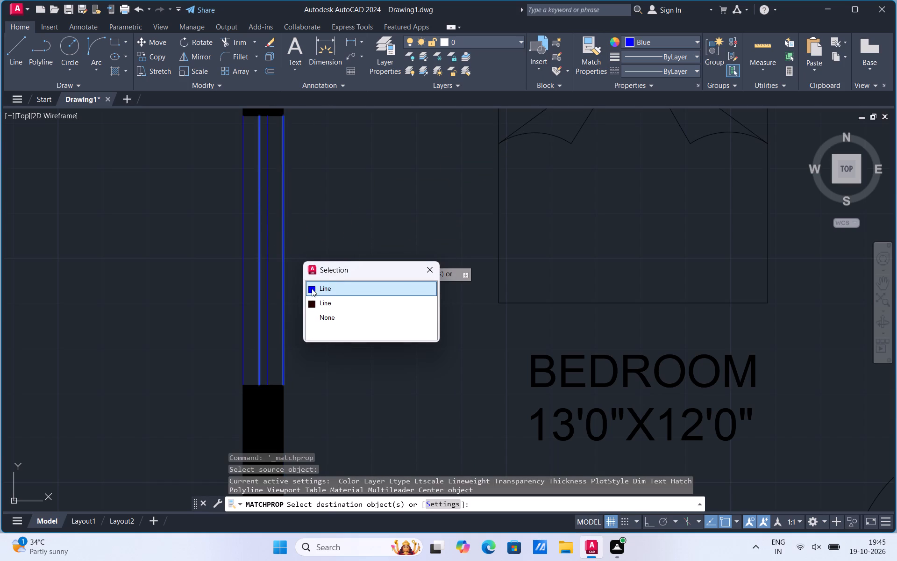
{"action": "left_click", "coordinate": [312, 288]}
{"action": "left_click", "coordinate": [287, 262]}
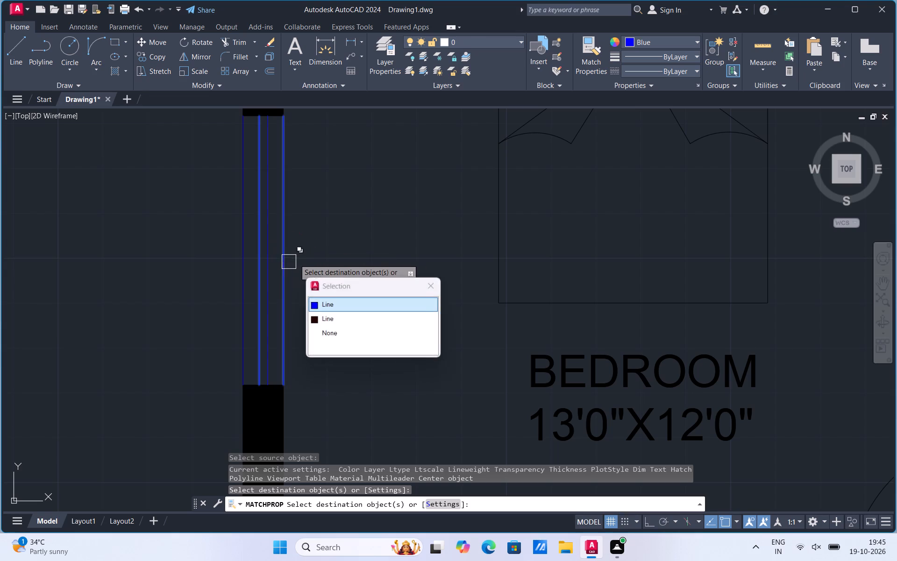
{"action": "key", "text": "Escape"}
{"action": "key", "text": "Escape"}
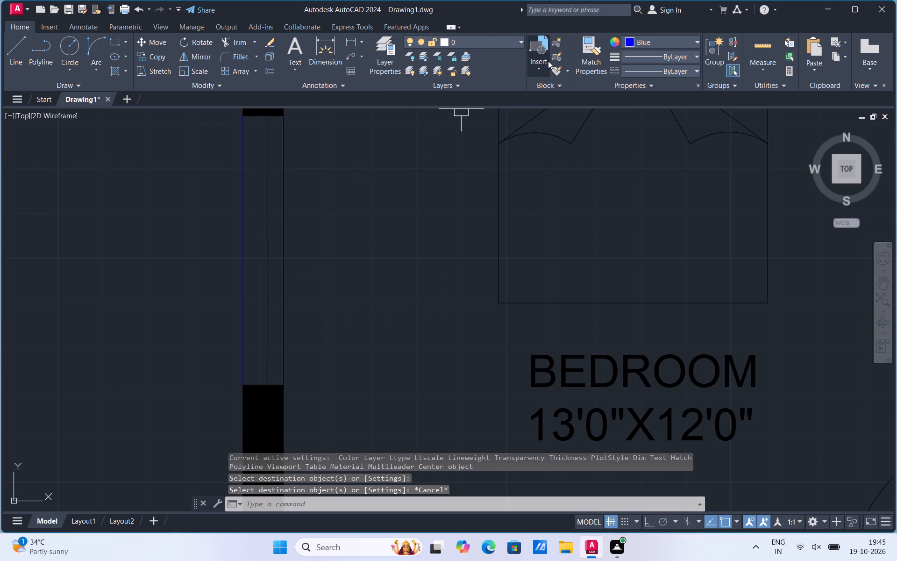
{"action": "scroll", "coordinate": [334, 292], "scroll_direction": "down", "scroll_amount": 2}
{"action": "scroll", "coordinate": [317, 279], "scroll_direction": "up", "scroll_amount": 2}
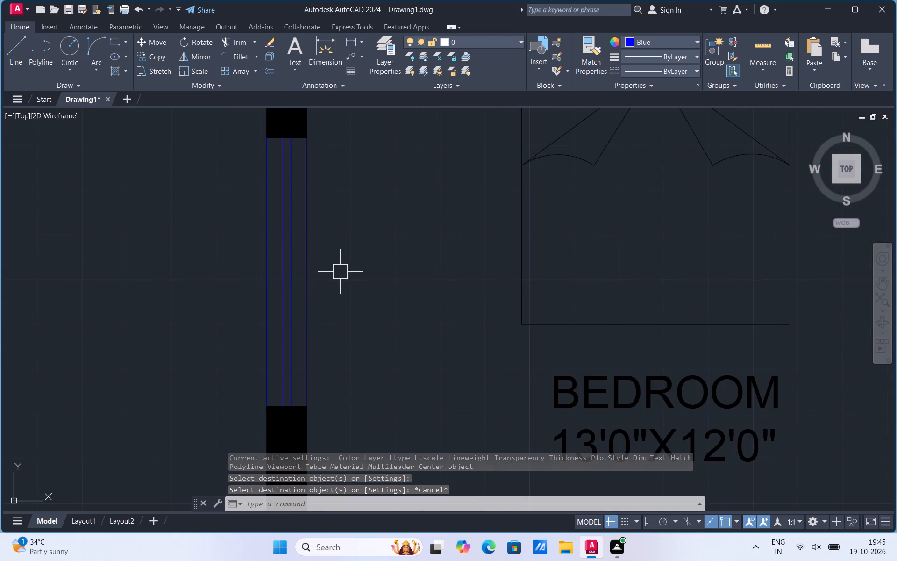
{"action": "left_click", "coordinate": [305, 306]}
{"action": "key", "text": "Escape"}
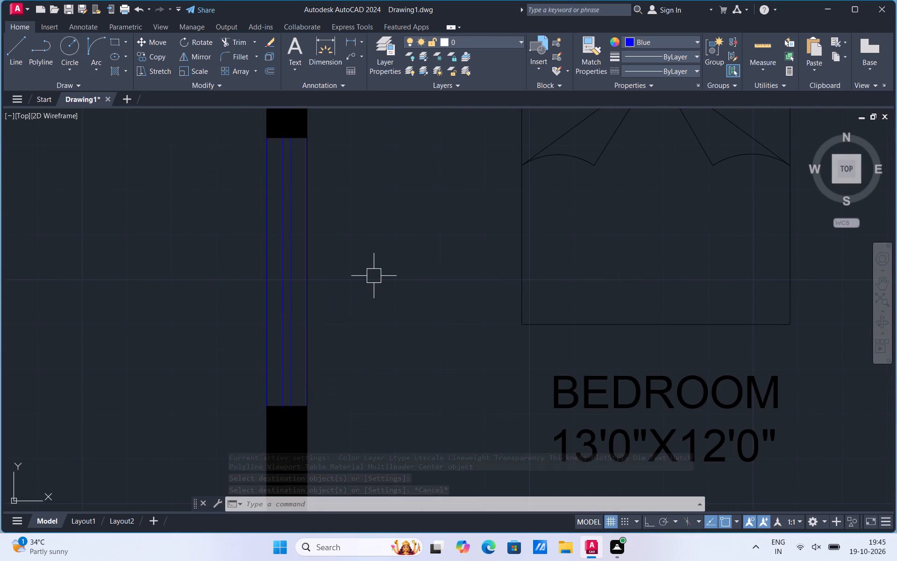
Erase the added Blue inner and outer edge lines from the 13'0"X12'0" bedroom's window opening.
{"action": "key", "text": "ctrl+z"}
{"action": "scroll", "coordinate": [251, 273], "scroll_direction": "down", "scroll_amount": 5}
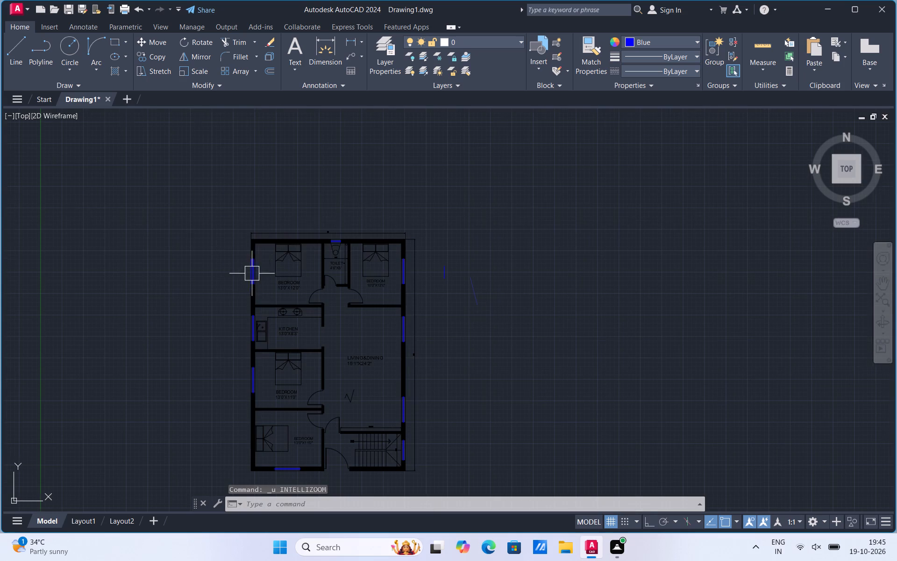
{"action": "scroll", "coordinate": [269, 290], "scroll_direction": "up", "scroll_amount": 3}
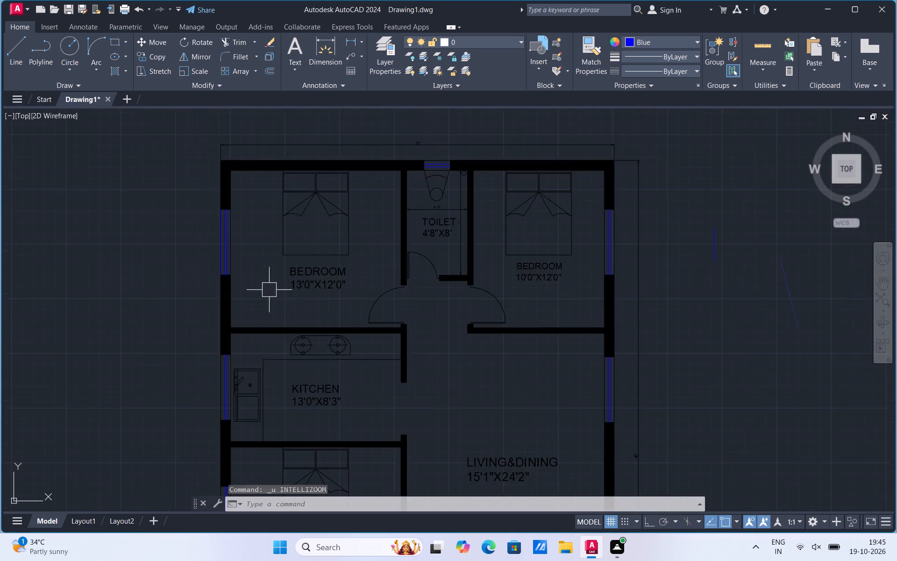
{"action": "left_click", "coordinate": [211, 235]}
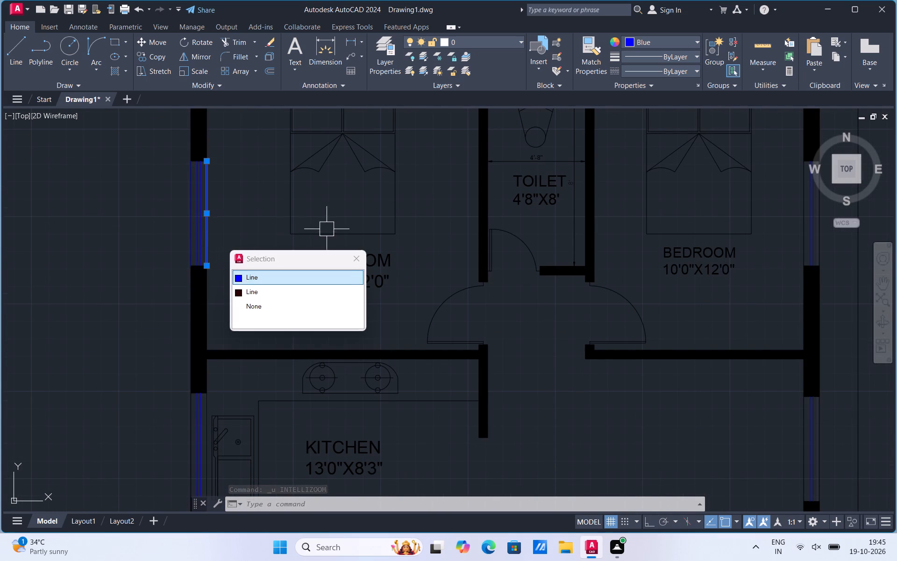
{"action": "key", "text": "Delete"}
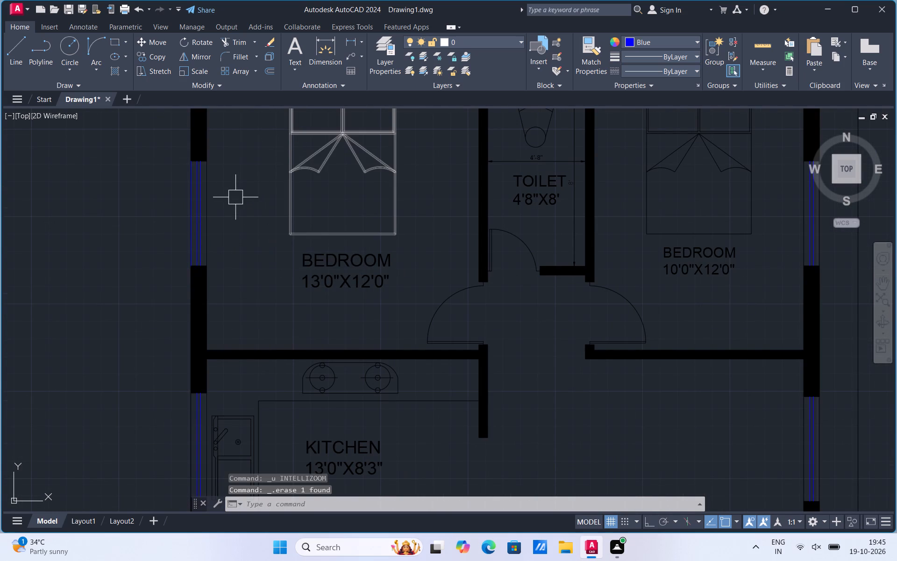
{"action": "left_click", "coordinate": [186, 218]}
{"action": "key", "text": "Delete"}
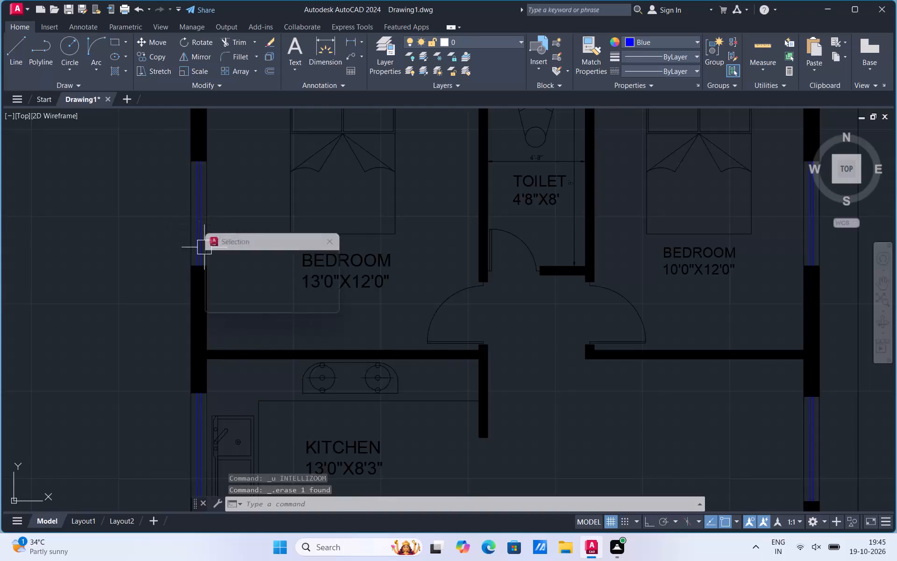
Erase the two stray Blue lines, one vertical and one slanted, lying outside the plan beyond the 10'0"X12'0" bedroom.
{"action": "scroll", "coordinate": [282, 194], "scroll_direction": "down", "scroll_amount": 2}
{"action": "scroll", "coordinate": [418, 247], "scroll_direction": "down", "scroll_amount": 1}
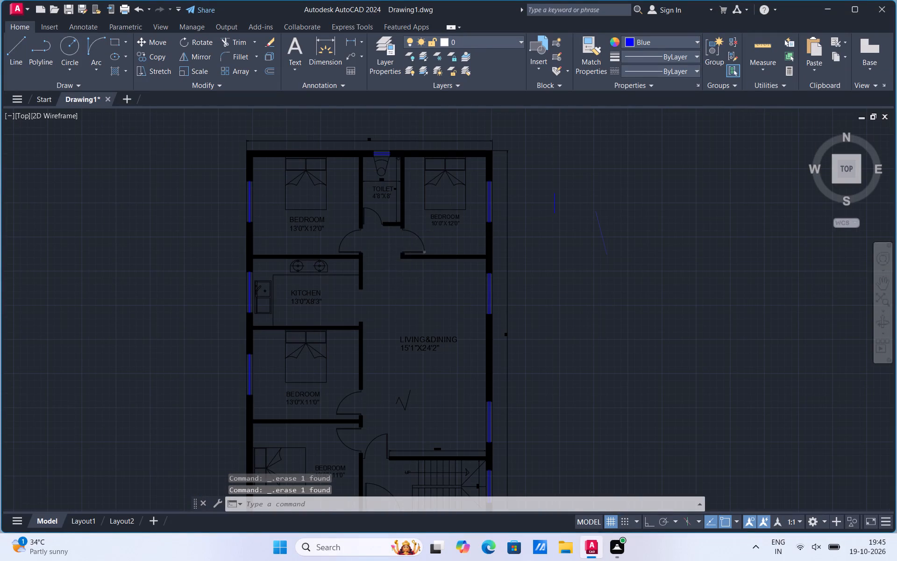
{"action": "left_click", "coordinate": [505, 223]}
{"action": "left_click", "coordinate": [537, 242]}
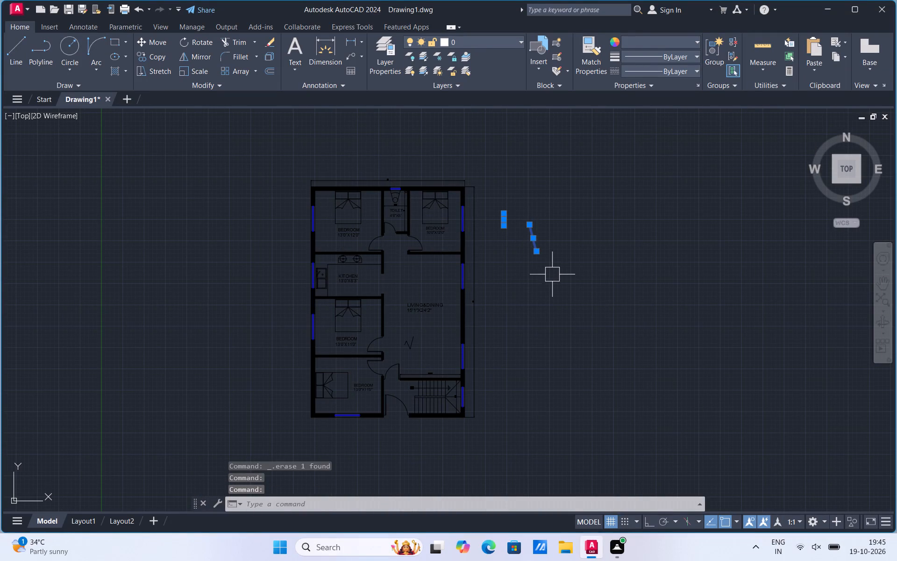
{"action": "key", "text": "Delete"}
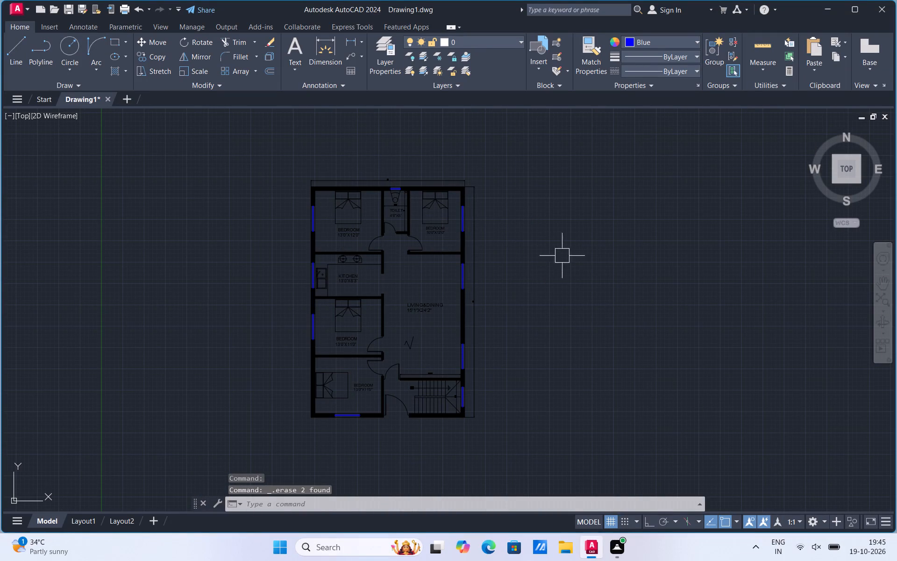
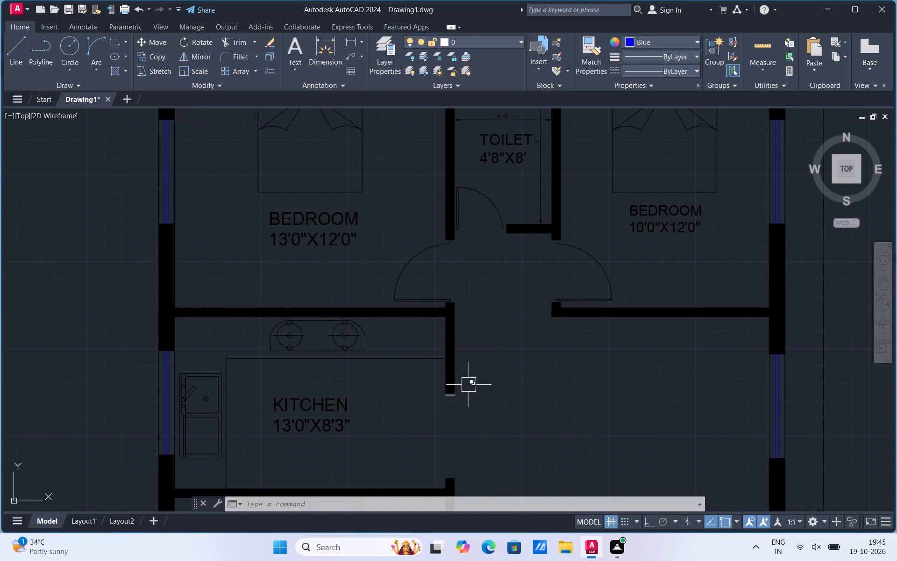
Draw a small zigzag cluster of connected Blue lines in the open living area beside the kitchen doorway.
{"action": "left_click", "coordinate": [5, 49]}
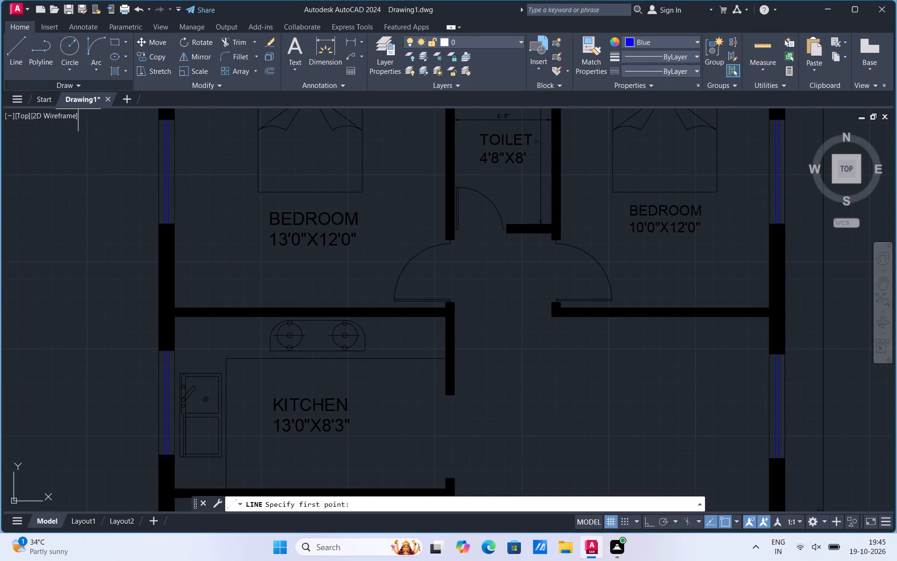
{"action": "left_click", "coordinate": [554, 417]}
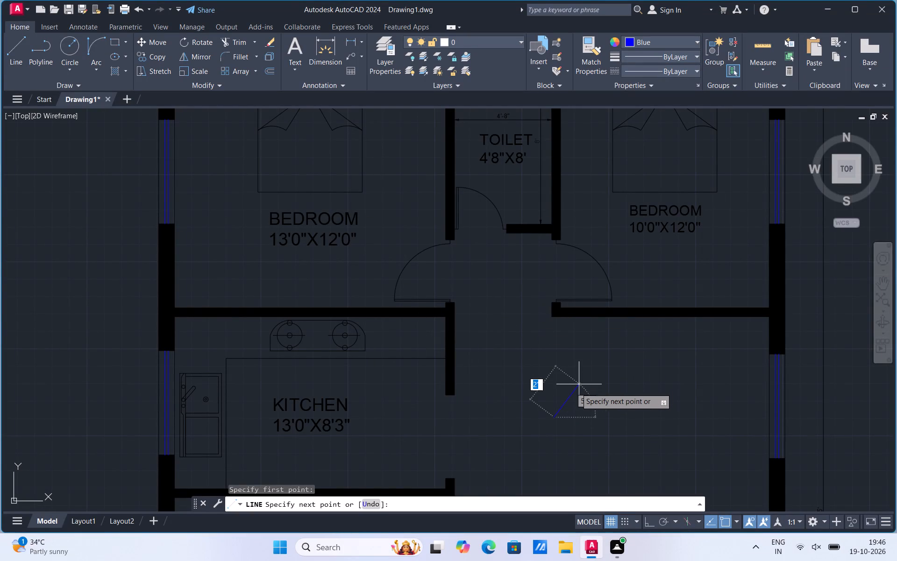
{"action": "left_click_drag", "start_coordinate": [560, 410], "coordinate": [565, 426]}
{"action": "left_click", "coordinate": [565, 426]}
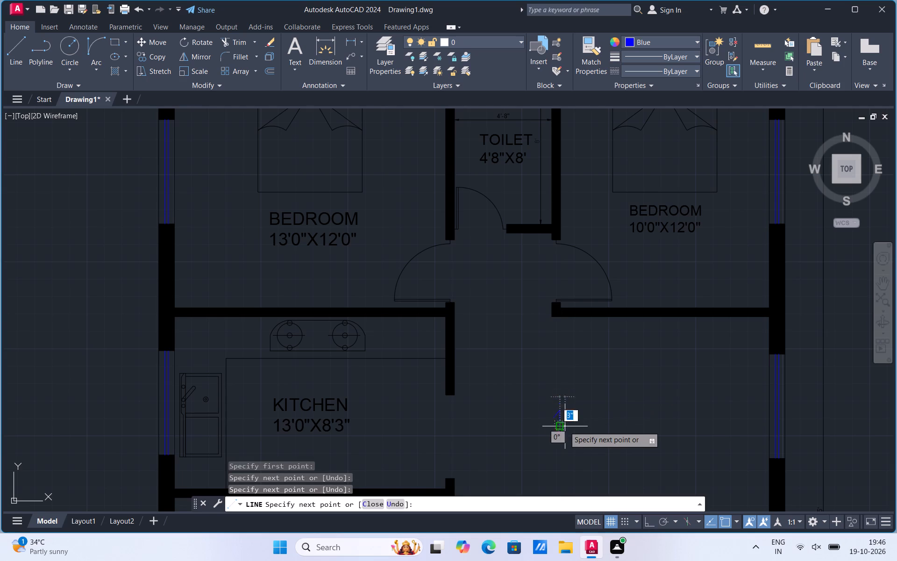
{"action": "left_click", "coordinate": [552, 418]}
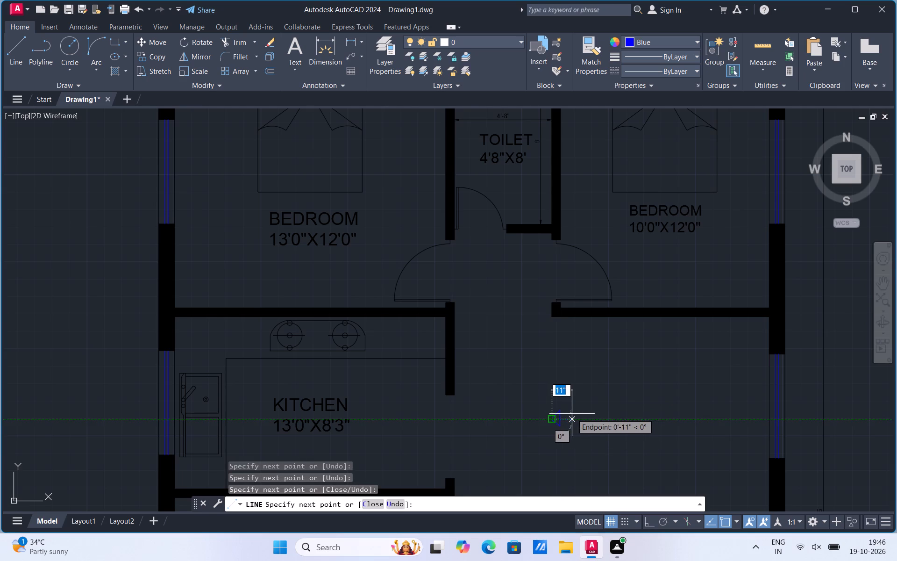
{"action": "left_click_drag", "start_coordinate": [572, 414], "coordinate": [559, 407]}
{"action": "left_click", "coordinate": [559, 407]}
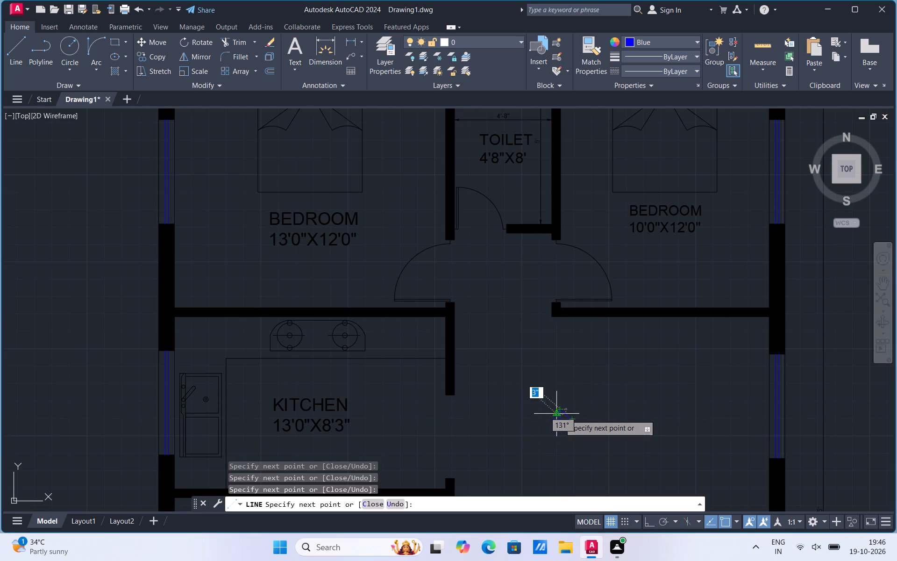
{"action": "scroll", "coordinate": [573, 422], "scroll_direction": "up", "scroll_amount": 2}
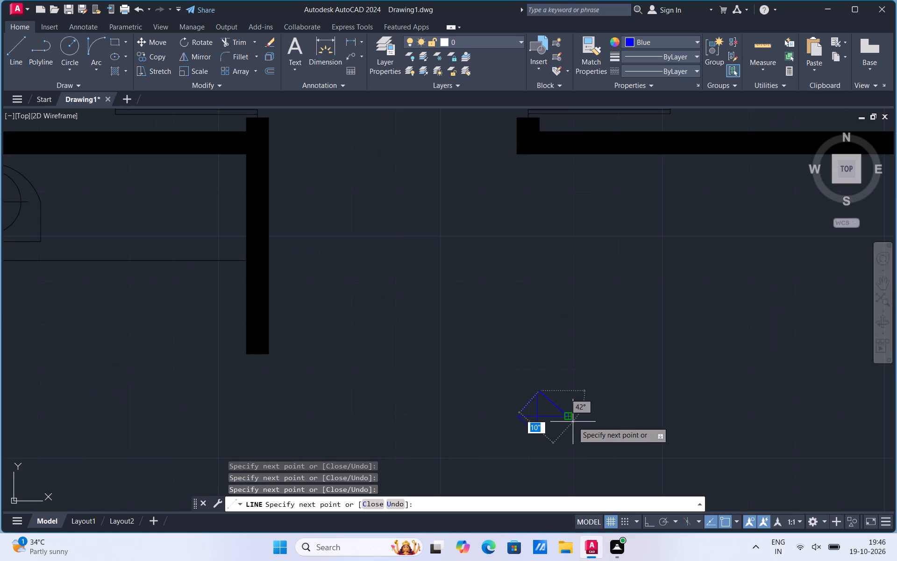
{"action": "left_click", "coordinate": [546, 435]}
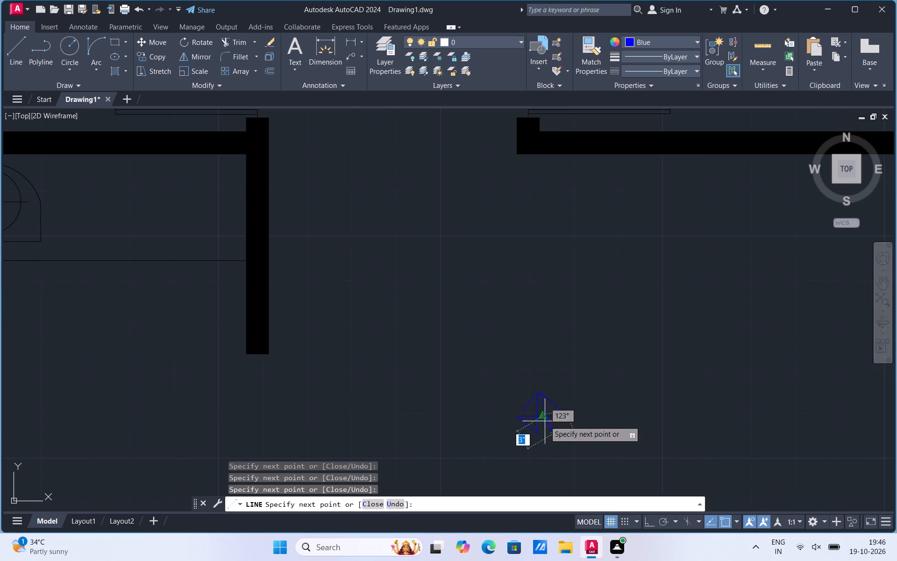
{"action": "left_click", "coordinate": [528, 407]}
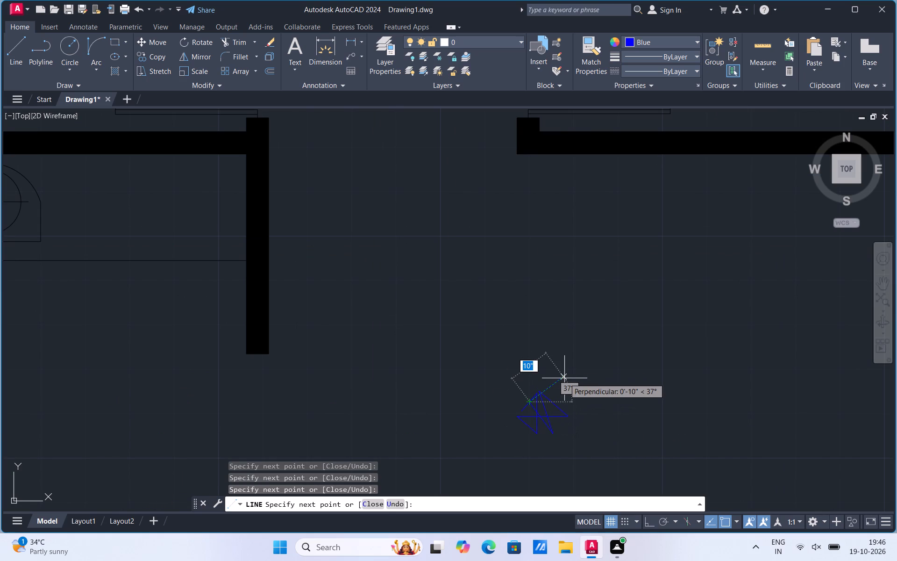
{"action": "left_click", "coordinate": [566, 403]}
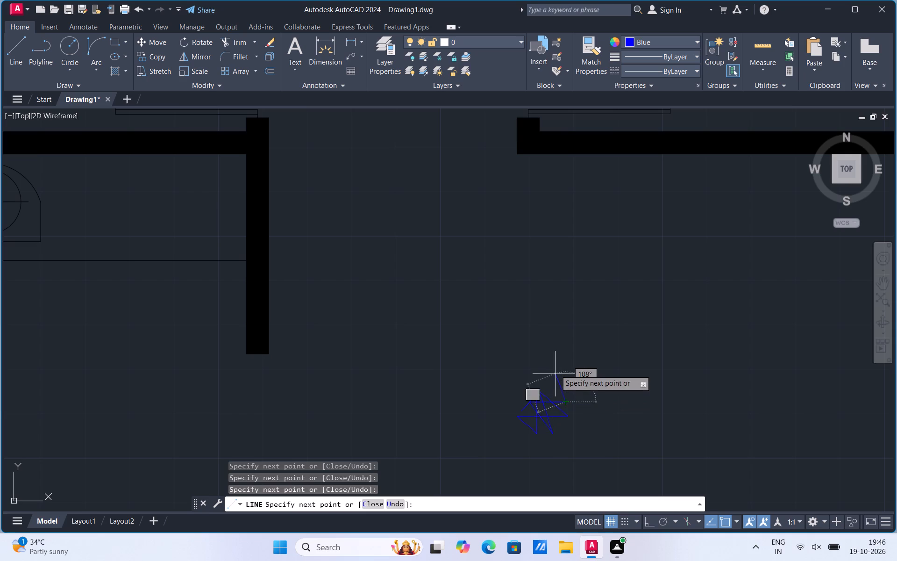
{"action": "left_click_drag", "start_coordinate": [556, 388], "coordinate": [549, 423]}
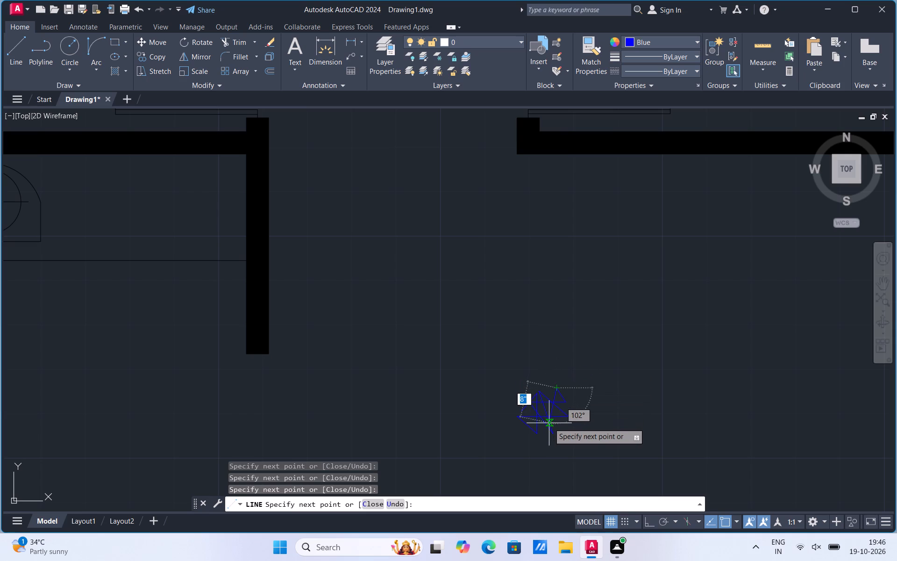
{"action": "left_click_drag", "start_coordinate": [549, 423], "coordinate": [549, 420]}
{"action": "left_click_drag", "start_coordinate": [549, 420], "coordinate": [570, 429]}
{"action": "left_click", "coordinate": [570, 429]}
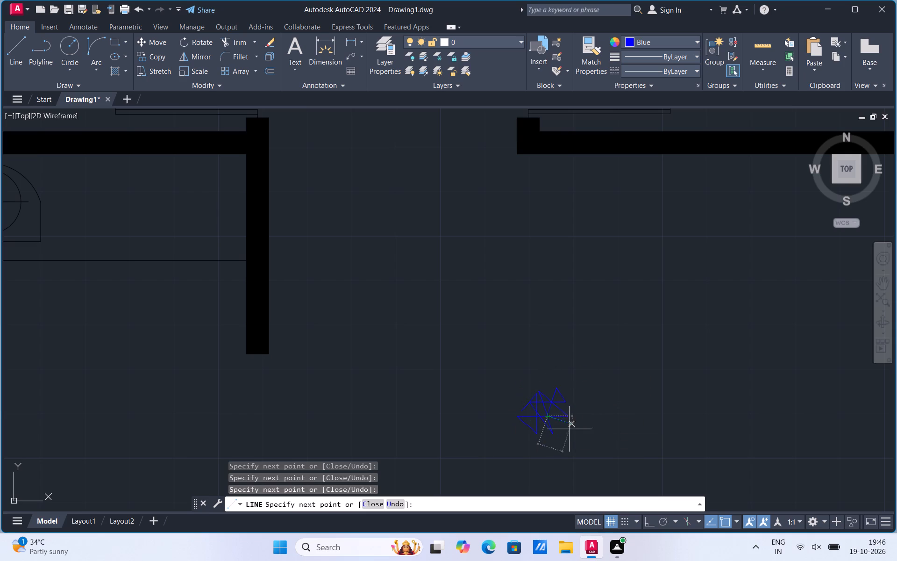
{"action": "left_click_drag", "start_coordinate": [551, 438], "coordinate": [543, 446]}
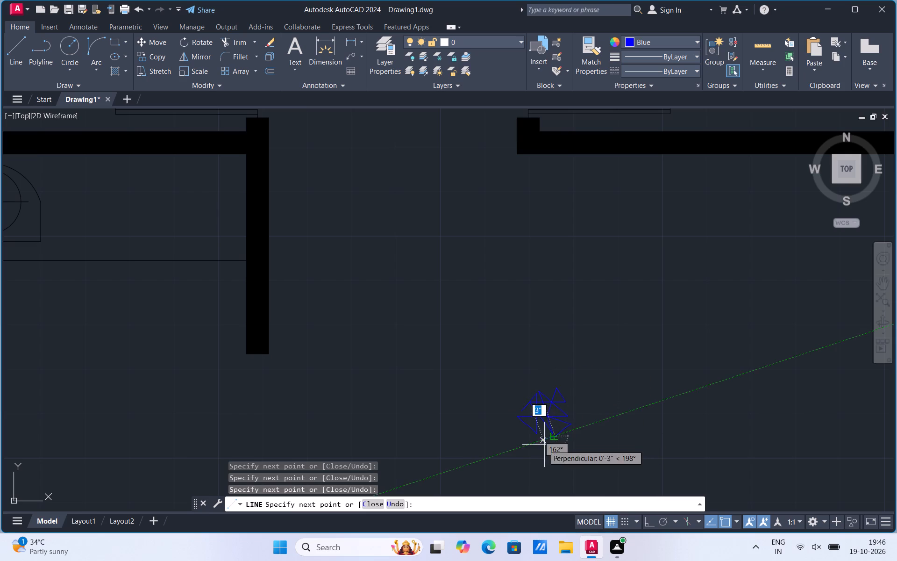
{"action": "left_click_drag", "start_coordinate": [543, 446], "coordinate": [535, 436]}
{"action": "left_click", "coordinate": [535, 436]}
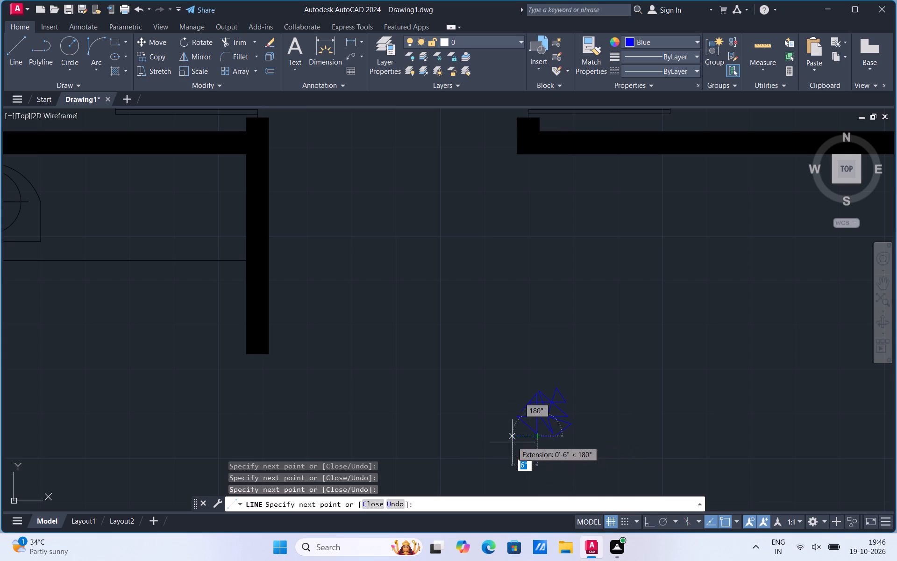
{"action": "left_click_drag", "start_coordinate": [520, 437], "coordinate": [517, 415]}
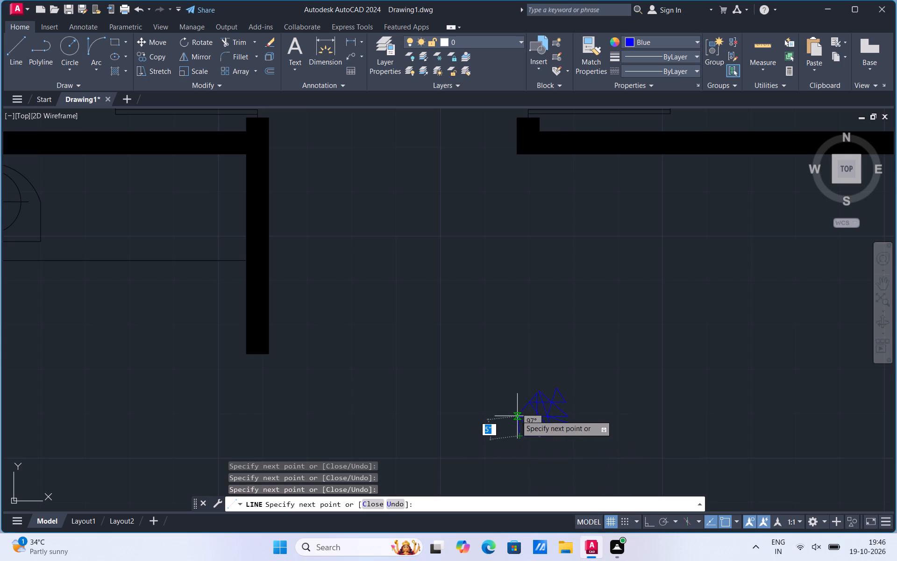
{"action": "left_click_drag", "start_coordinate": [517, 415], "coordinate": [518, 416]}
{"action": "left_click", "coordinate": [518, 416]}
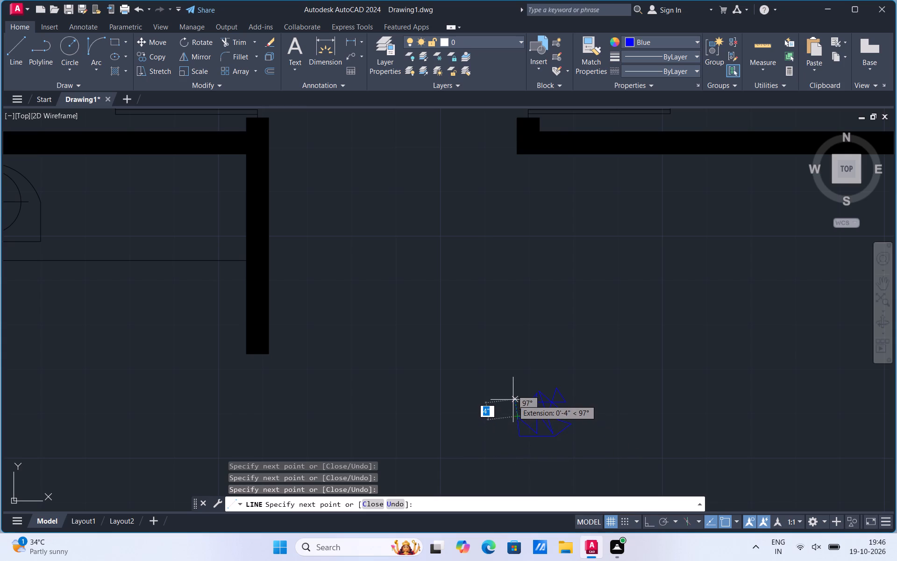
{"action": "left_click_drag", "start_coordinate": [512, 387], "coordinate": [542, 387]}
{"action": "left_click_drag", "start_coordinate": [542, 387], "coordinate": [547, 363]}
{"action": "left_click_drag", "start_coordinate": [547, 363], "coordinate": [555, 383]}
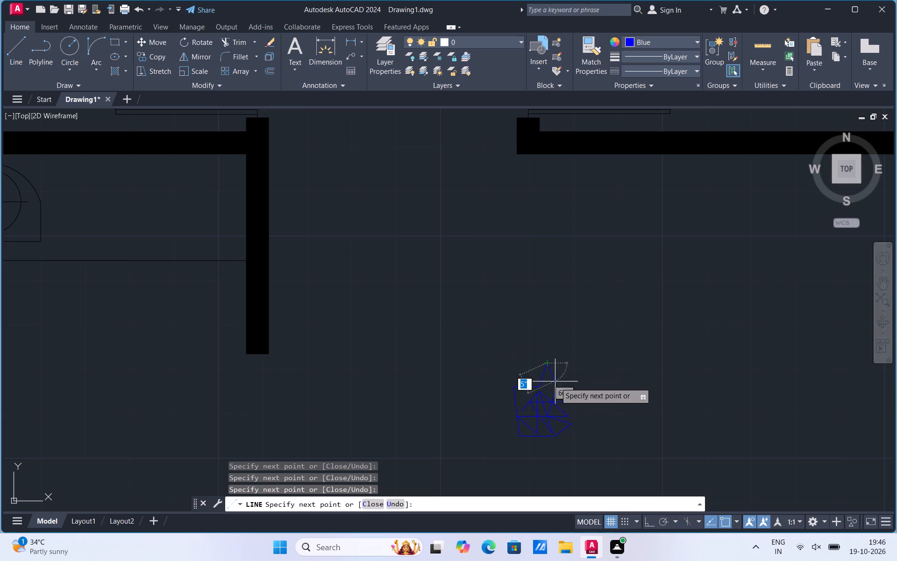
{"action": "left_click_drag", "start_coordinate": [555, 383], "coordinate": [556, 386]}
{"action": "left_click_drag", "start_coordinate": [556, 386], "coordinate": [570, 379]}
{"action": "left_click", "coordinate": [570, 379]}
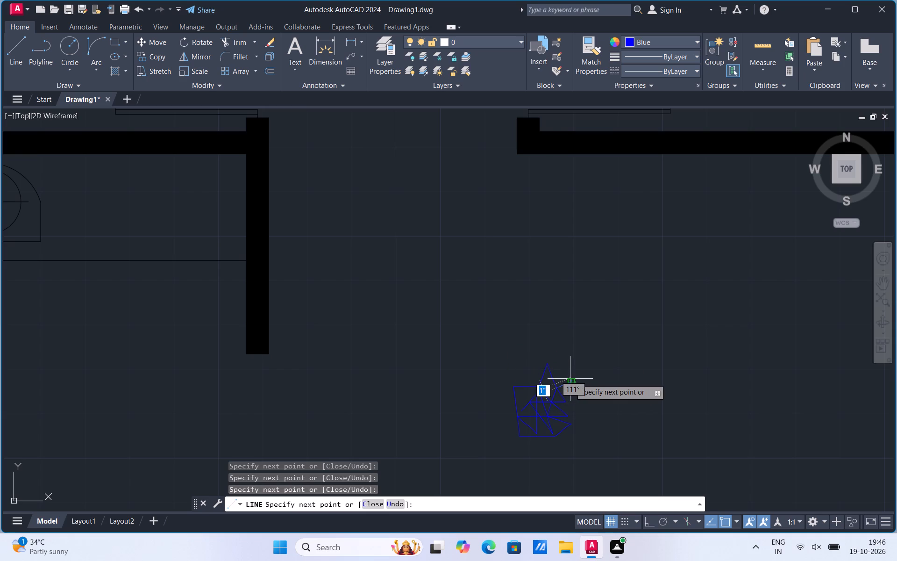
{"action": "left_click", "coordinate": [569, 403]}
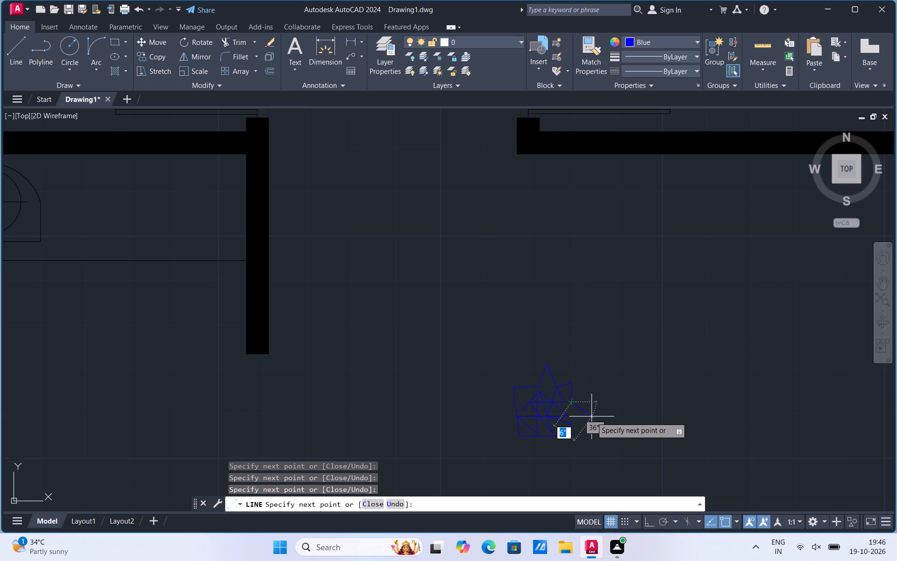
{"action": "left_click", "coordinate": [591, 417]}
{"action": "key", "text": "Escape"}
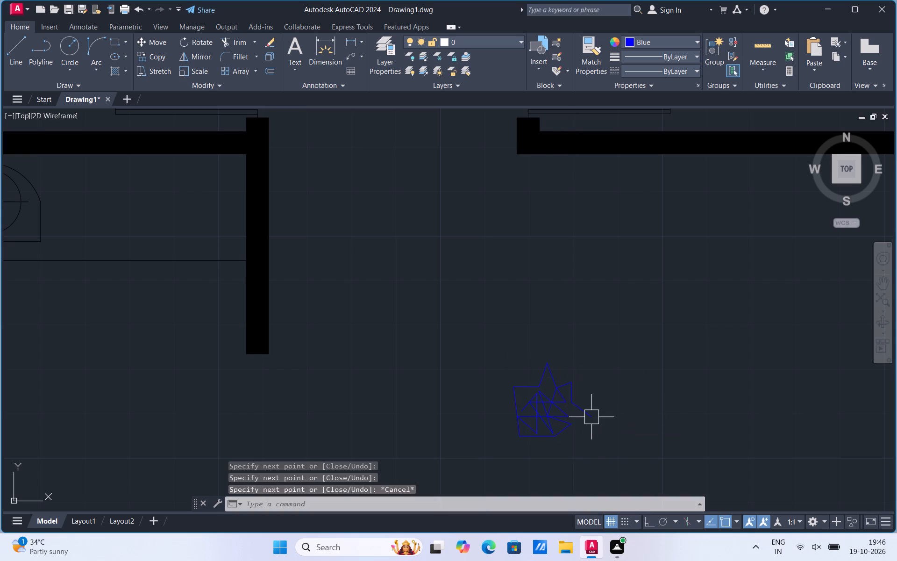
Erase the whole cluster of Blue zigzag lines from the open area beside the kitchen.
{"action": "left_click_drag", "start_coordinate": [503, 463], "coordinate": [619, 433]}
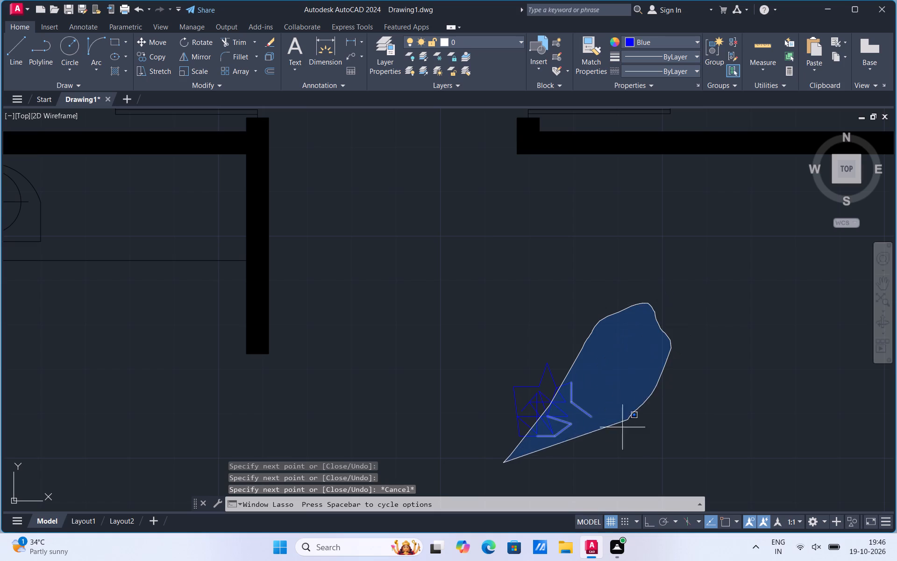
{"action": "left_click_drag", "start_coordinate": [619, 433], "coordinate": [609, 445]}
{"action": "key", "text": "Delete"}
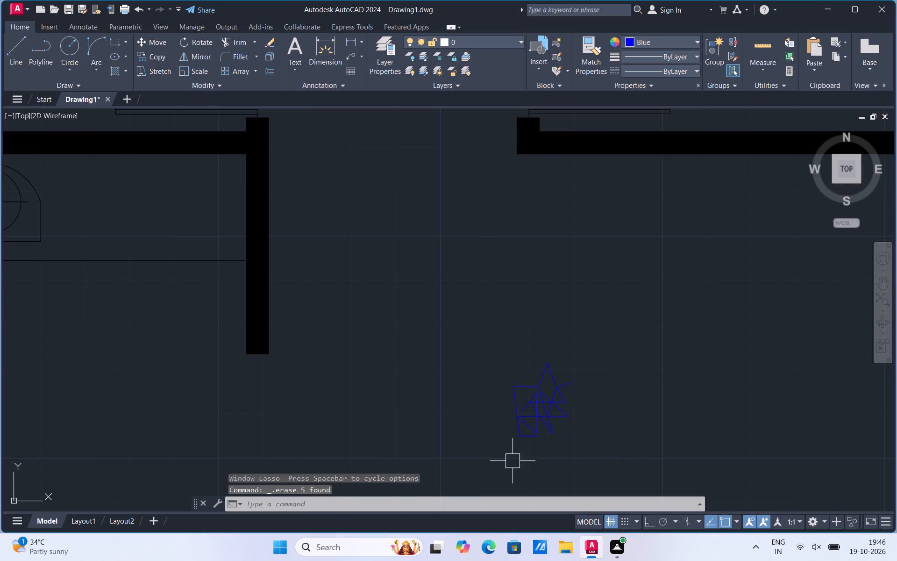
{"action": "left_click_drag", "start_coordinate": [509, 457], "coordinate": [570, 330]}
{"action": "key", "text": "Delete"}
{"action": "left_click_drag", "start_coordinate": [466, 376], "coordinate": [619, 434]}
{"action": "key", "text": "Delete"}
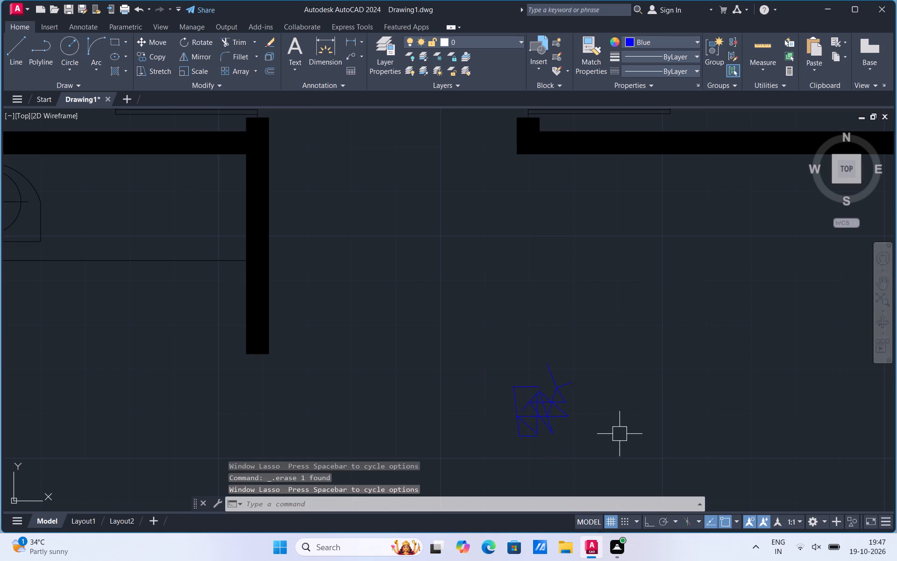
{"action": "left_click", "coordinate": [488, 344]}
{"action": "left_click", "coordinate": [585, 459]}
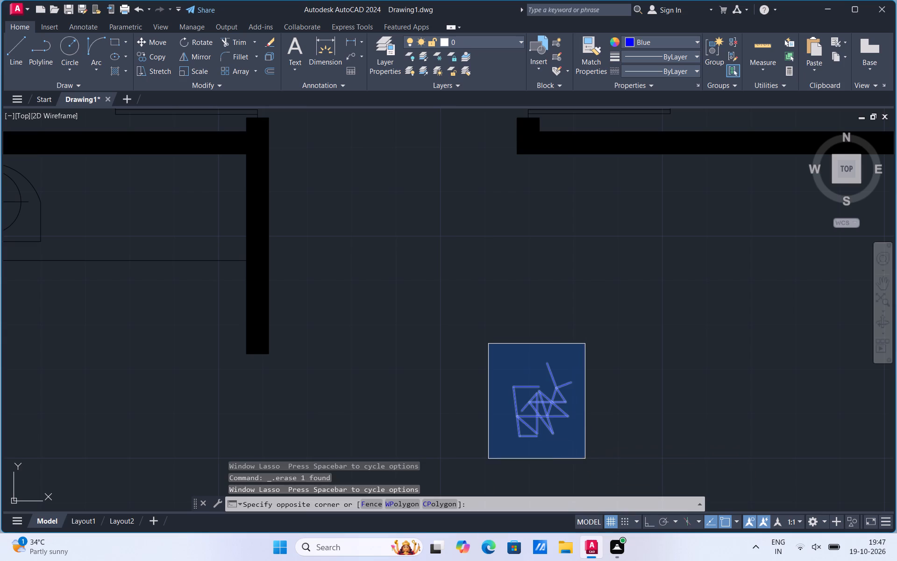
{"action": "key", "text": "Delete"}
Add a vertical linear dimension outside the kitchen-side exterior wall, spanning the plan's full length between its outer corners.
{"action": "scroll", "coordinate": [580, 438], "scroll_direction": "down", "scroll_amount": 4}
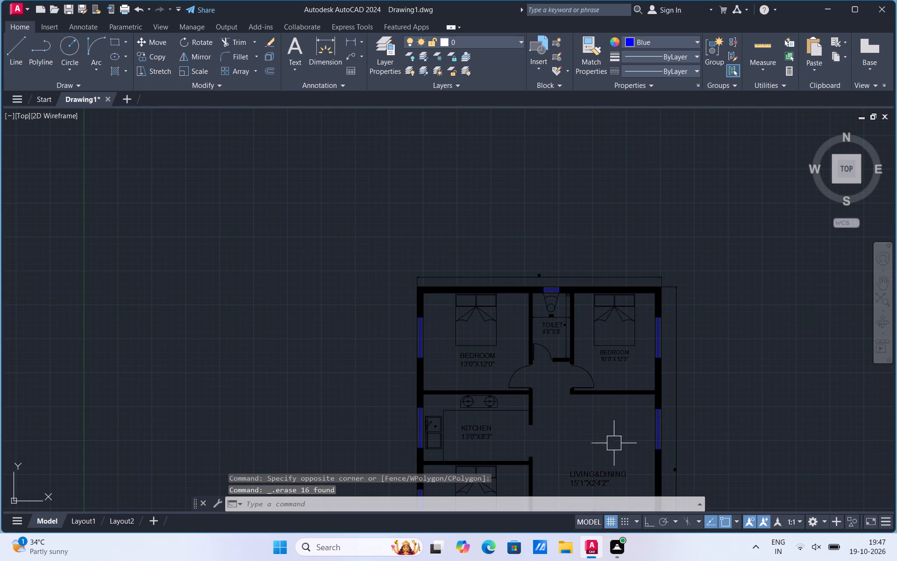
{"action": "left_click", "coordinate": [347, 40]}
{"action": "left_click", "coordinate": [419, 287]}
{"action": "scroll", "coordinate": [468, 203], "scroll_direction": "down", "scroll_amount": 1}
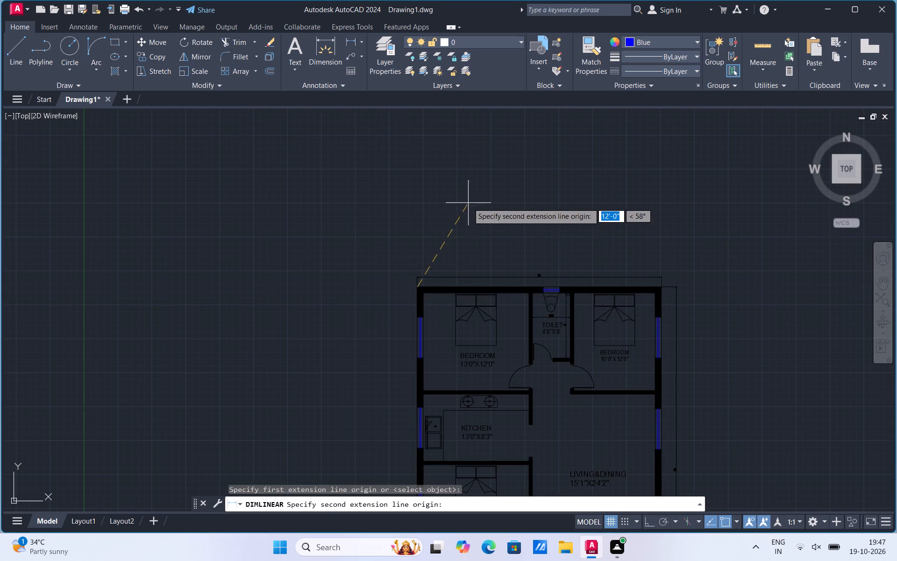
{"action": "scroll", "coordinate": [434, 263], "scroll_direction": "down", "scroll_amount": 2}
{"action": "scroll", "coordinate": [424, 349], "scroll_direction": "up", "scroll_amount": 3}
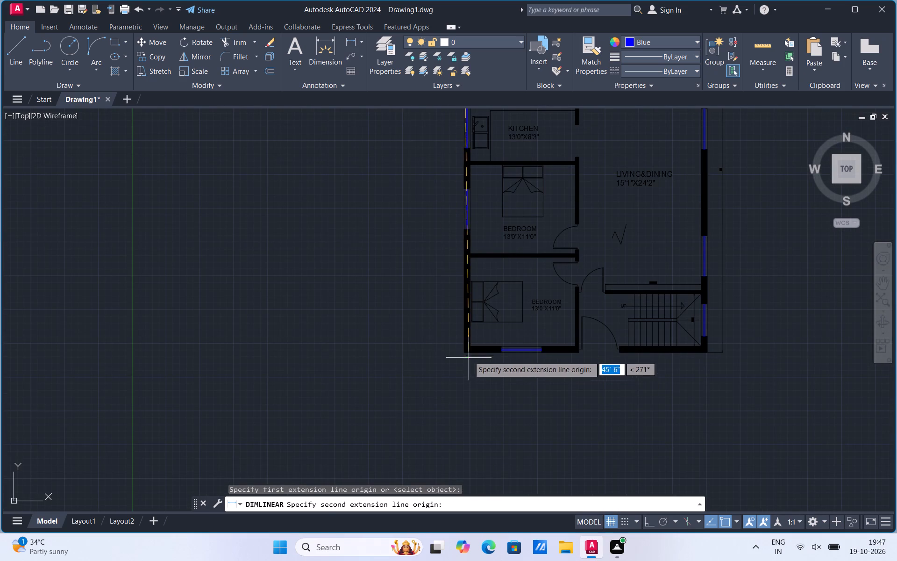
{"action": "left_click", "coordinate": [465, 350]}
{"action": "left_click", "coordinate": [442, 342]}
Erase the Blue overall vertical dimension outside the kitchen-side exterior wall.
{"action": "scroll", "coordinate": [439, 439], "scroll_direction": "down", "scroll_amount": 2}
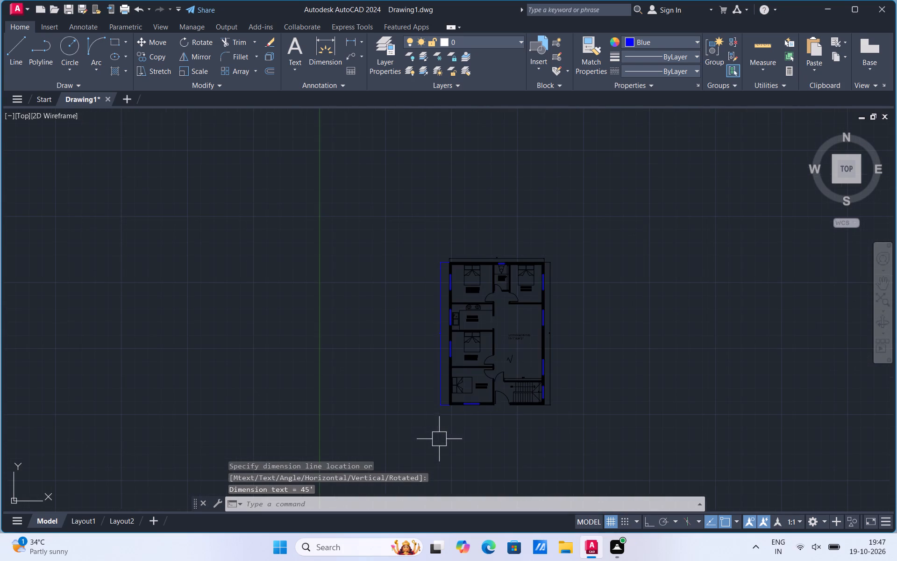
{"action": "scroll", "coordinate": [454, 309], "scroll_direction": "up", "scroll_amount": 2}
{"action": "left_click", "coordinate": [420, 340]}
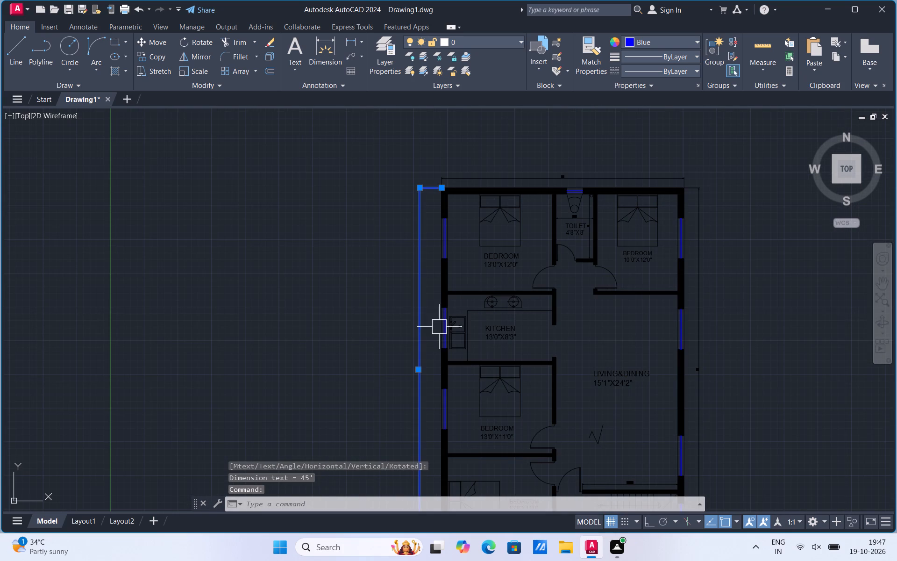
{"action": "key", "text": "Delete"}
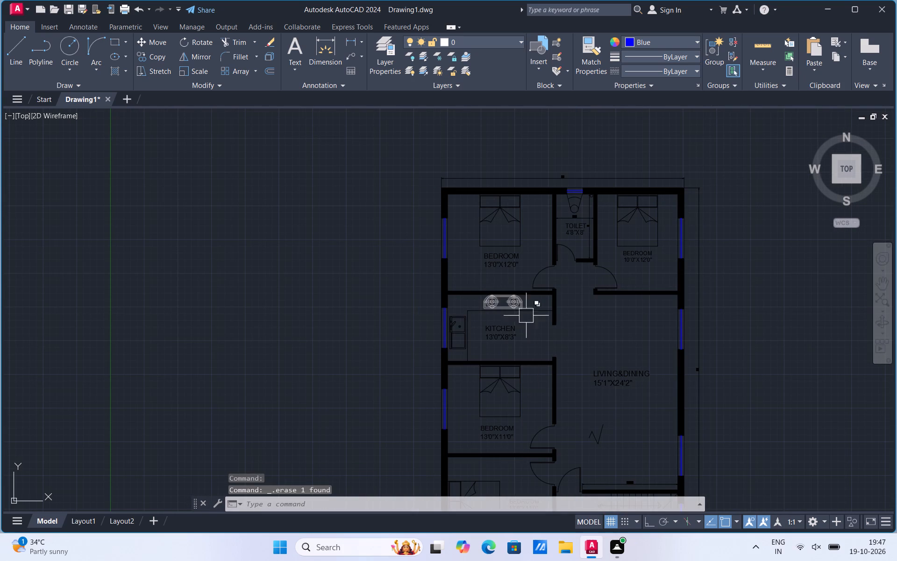
Draw a 3' line across the 13'0"X12'0" bedroom's door opening, joining the wall corners on the passage side.
{"action": "scroll", "coordinate": [584, 222], "scroll_direction": "up", "scroll_amount": 2}
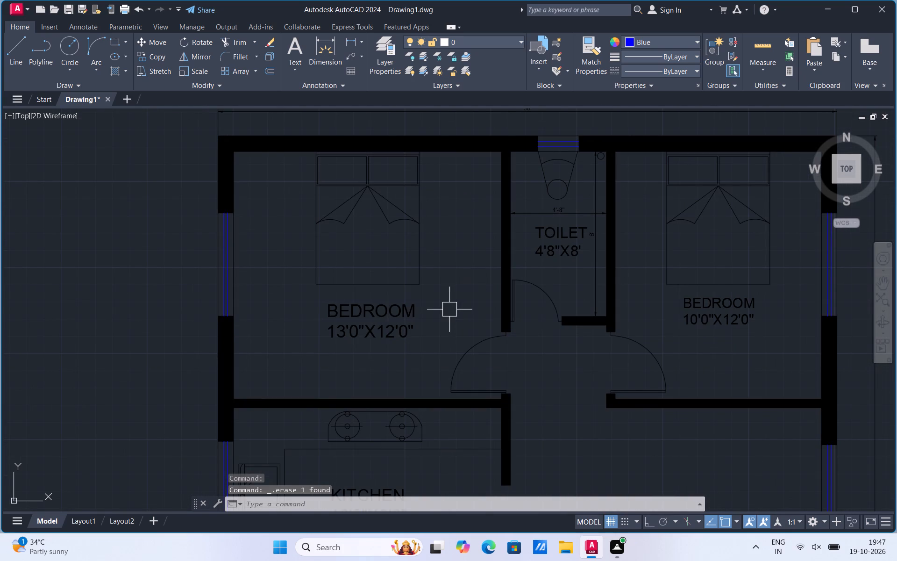
{"action": "scroll", "coordinate": [378, 241], "scroll_direction": "down", "scroll_amount": 2}
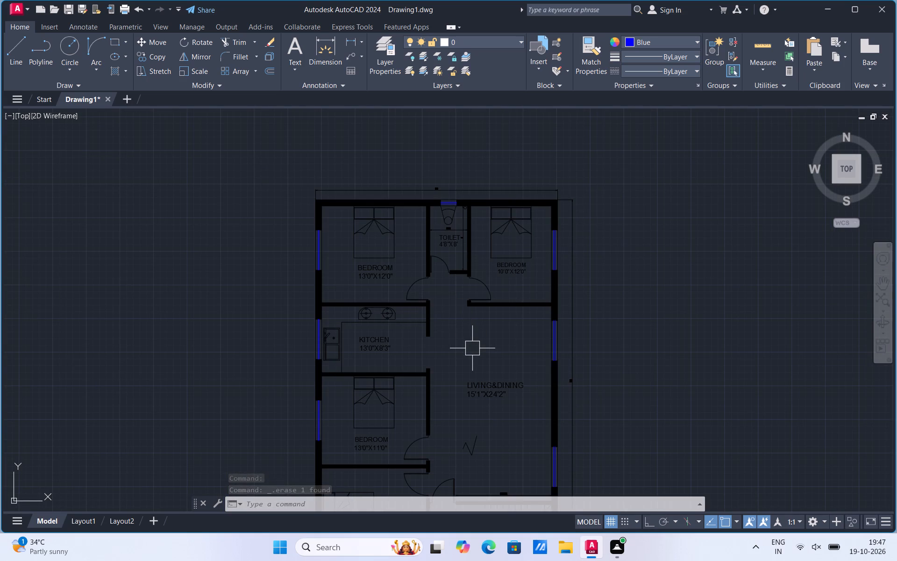
{"action": "scroll", "coordinate": [472, 348], "scroll_direction": "up", "scroll_amount": 2}
{"action": "scroll", "coordinate": [451, 386], "scroll_direction": "down", "scroll_amount": 1}
{"action": "scroll", "coordinate": [389, 252], "scroll_direction": "up", "scroll_amount": 2}
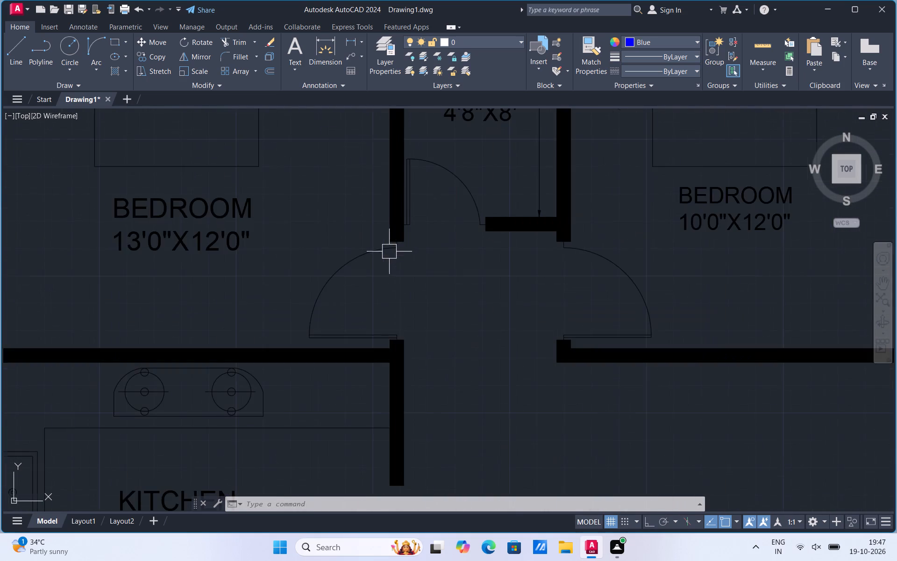
{"action": "scroll", "coordinate": [393, 231], "scroll_direction": "up", "scroll_amount": 2}
{"action": "scroll", "coordinate": [393, 231], "scroll_direction": "down", "scroll_amount": 1}
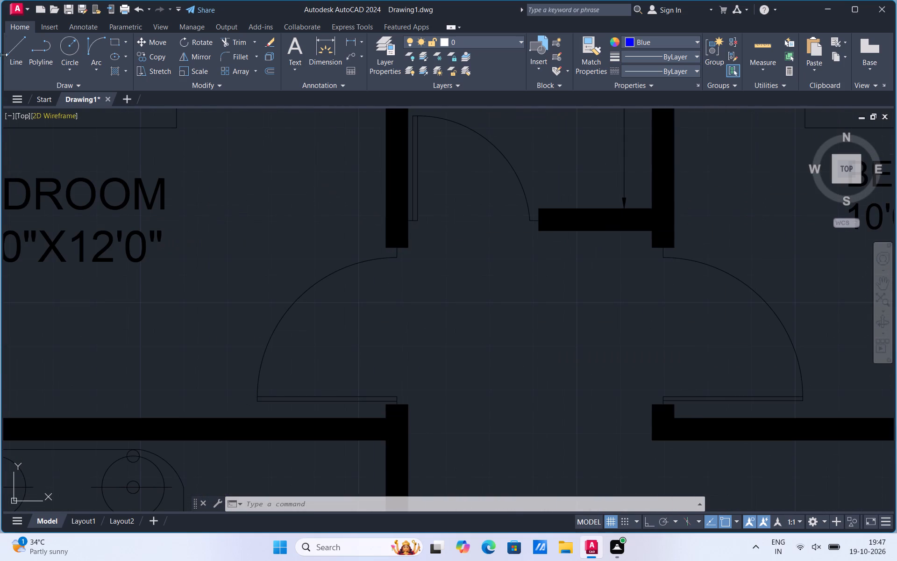
{"action": "left_click", "coordinate": [15, 55]}
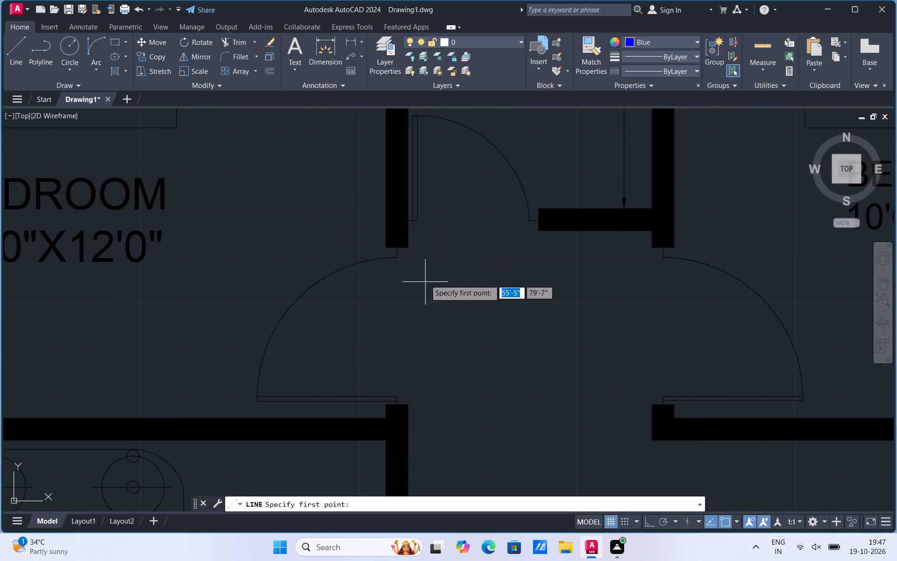
{"action": "left_click", "coordinate": [411, 245]}
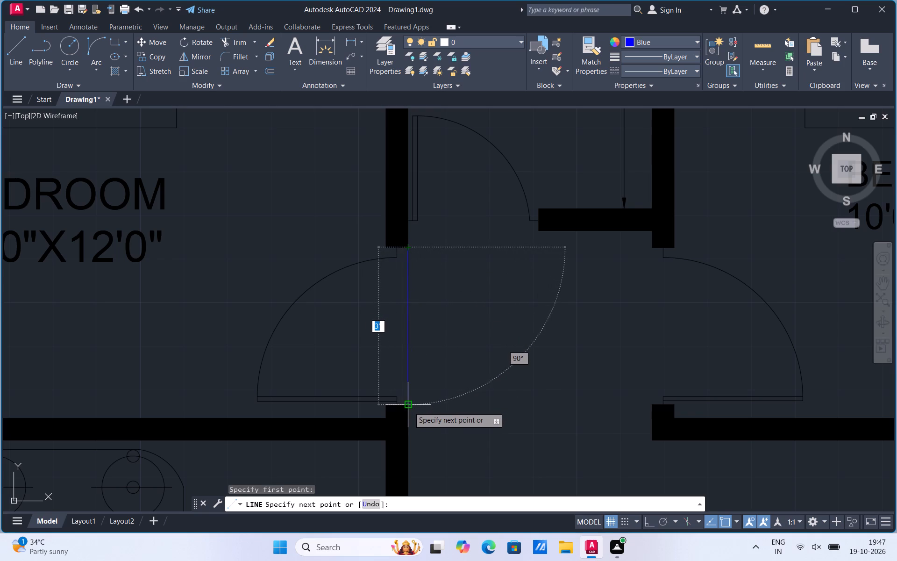
{"action": "left_click", "coordinate": [409, 407]}
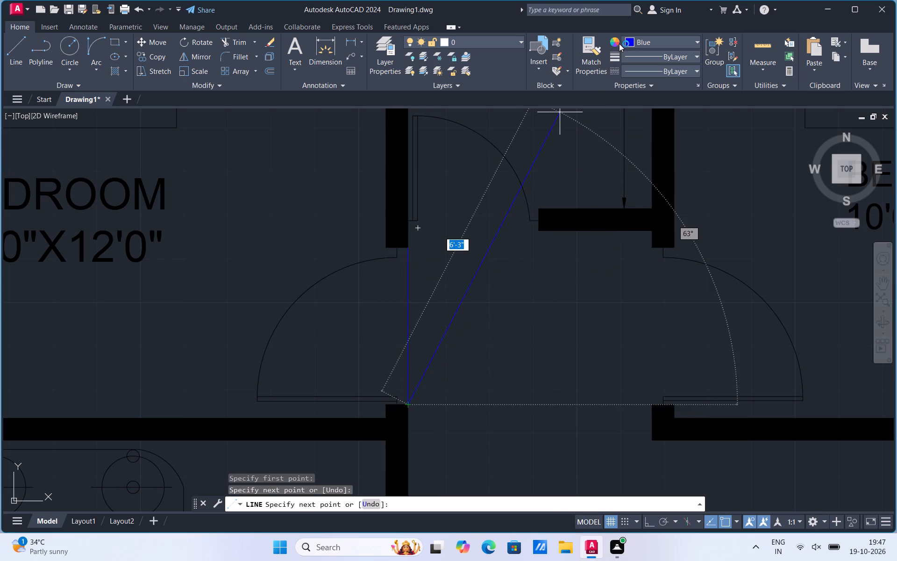
Set the current drawing colour to black (0,0,0) and end the Line command.
{"action": "left_click", "coordinate": [627, 44]}
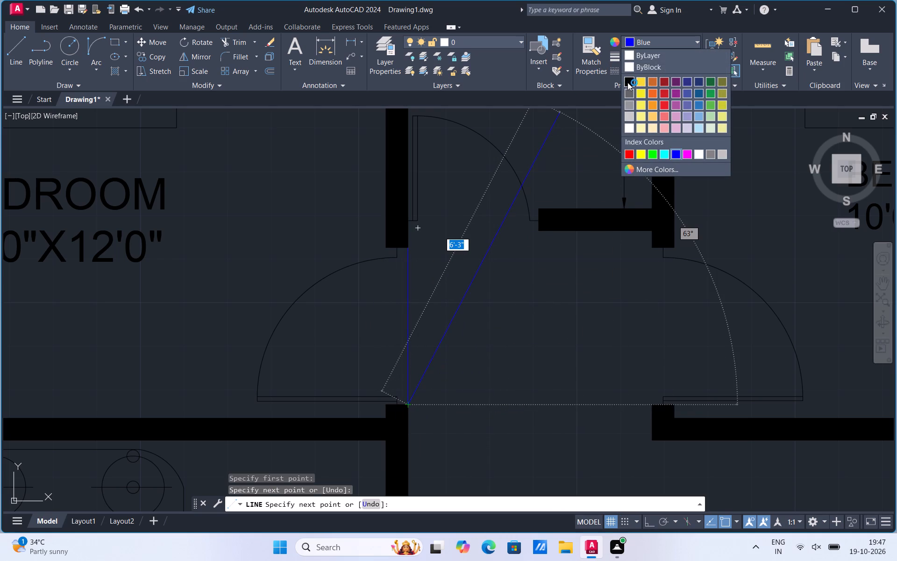
{"action": "left_click", "coordinate": [627, 82]}
{"action": "key", "text": "Escape"}
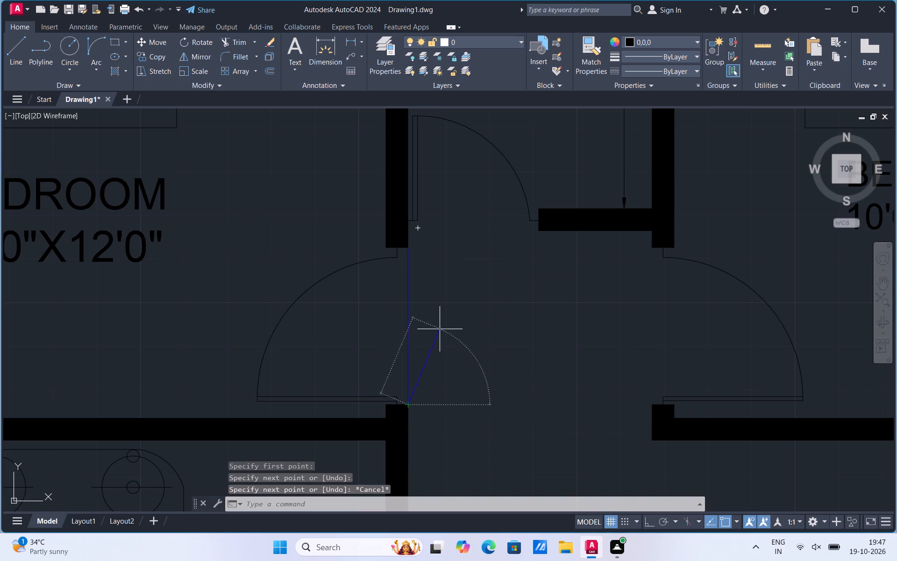
Match the properties of the black door swing arc onto the new line across the 13'0"X12'0" bedroom's door opening.
{"action": "left_click", "coordinate": [589, 56]}
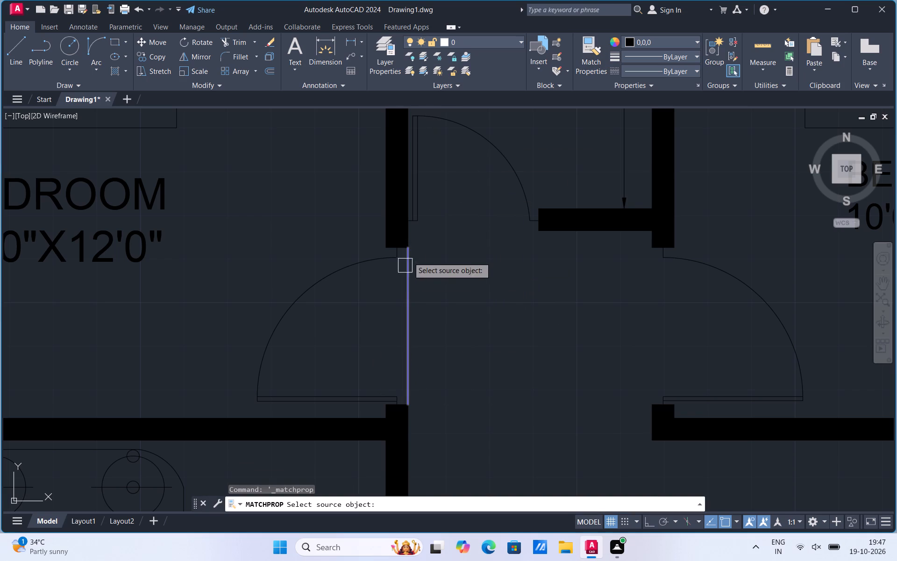
{"action": "left_click", "coordinate": [370, 263]}
{"action": "left_click", "coordinate": [406, 296]}
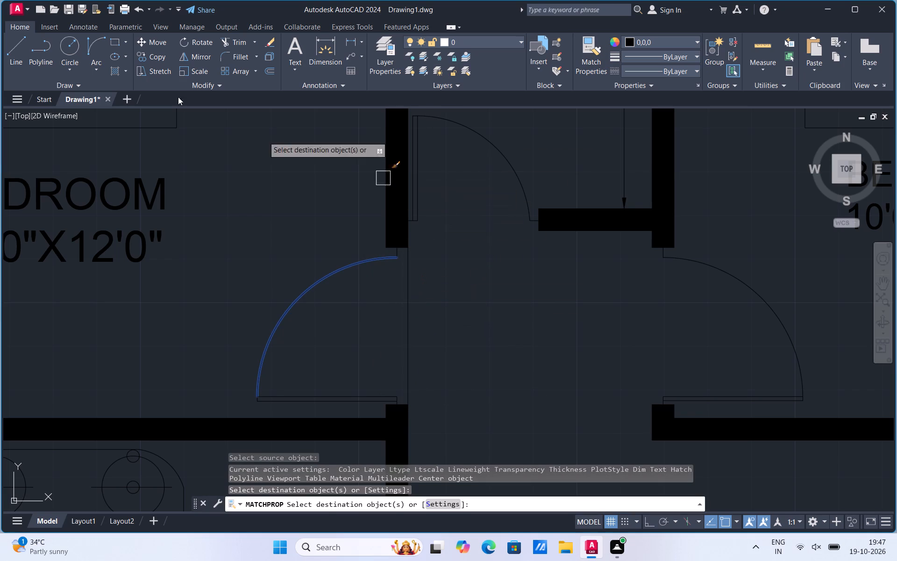
Draw a black 3' line across the 10'0"X12'0" bedroom's door opening, joining the wall corners on the passage side.
{"action": "left_click", "coordinate": [13, 60]}
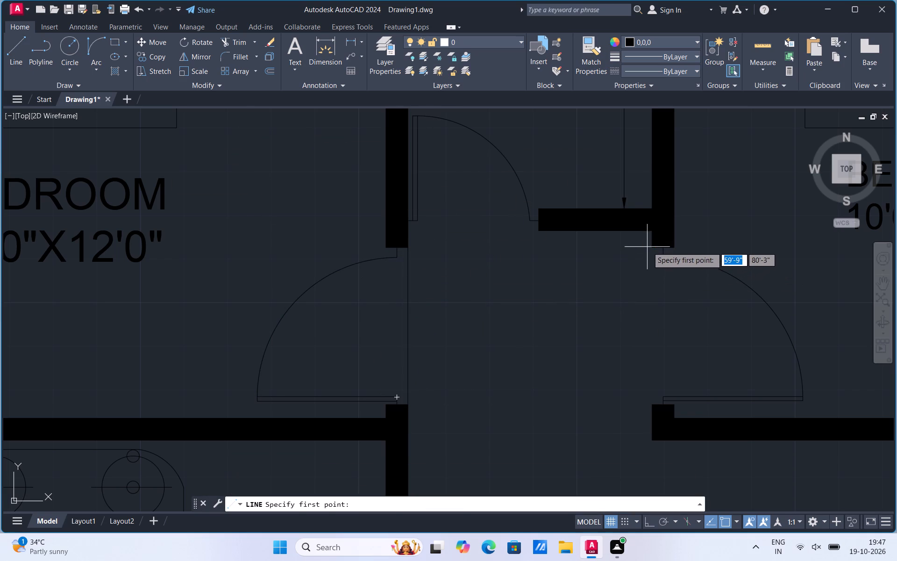
{"action": "left_click", "coordinate": [653, 246]}
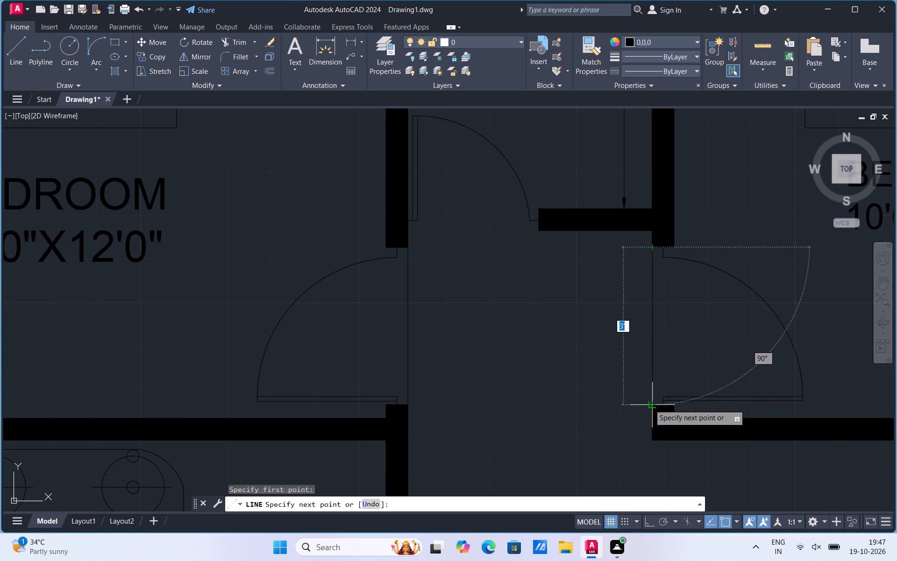
{"action": "left_click", "coordinate": [649, 404]}
{"action": "scroll", "coordinate": [498, 294], "scroll_direction": "down", "scroll_amount": 3}
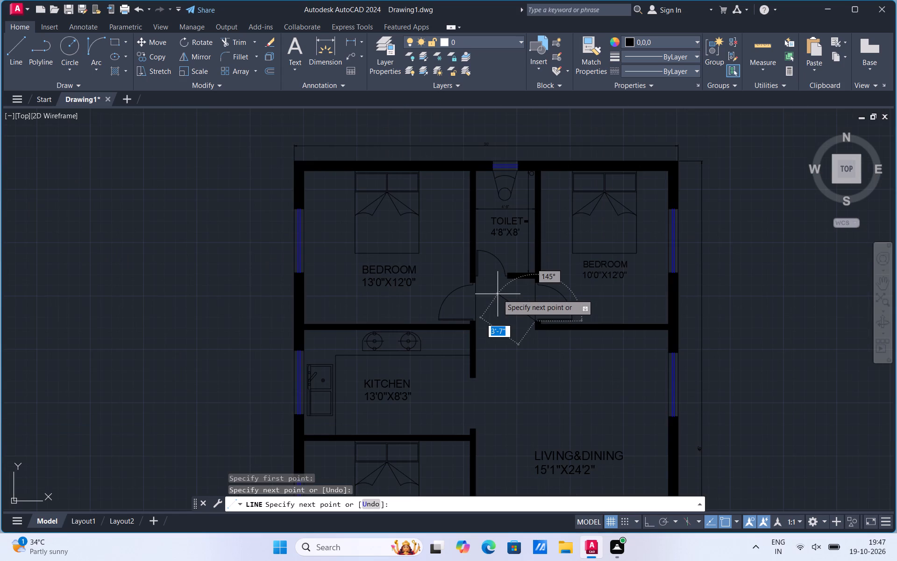
{"action": "key", "text": "Escape"}
Draw a black 2'-6" line across the toilet's door opening, from the short wall's outer corner to the bedroom wall face.
{"action": "scroll", "coordinate": [446, 296], "scroll_direction": "down", "scroll_amount": 2}
{"action": "scroll", "coordinate": [468, 422], "scroll_direction": "up", "scroll_amount": 1}
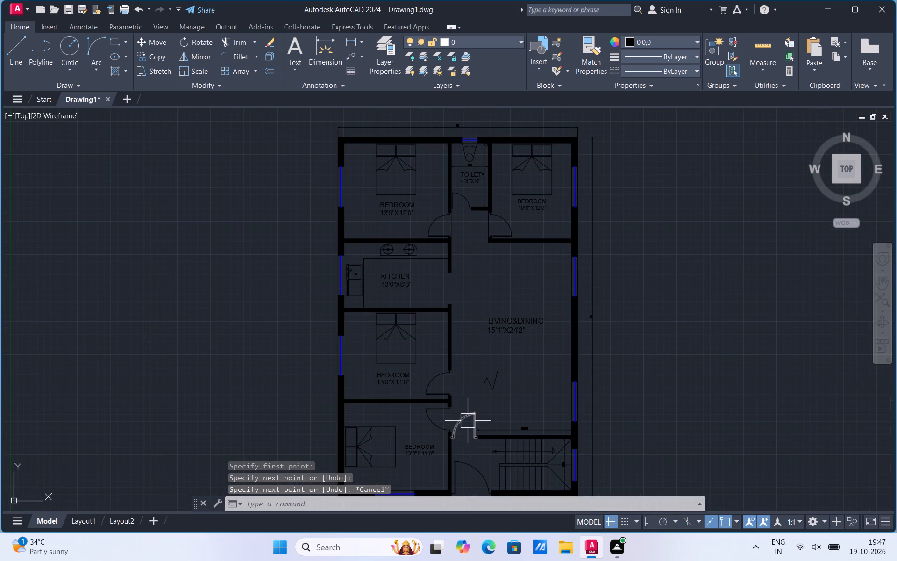
{"action": "scroll", "coordinate": [468, 421], "scroll_direction": "up", "scroll_amount": 1}
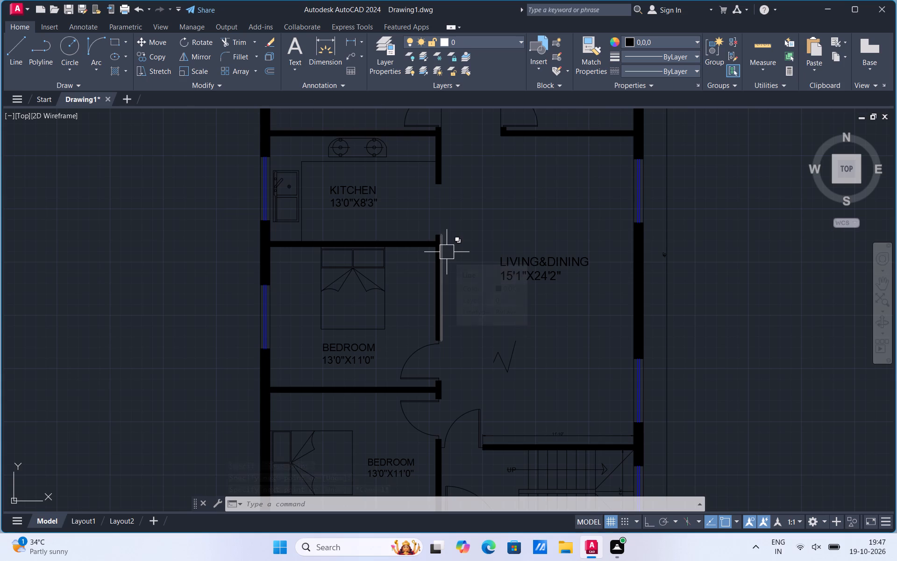
{"action": "left_click", "coordinate": [12, 48]}
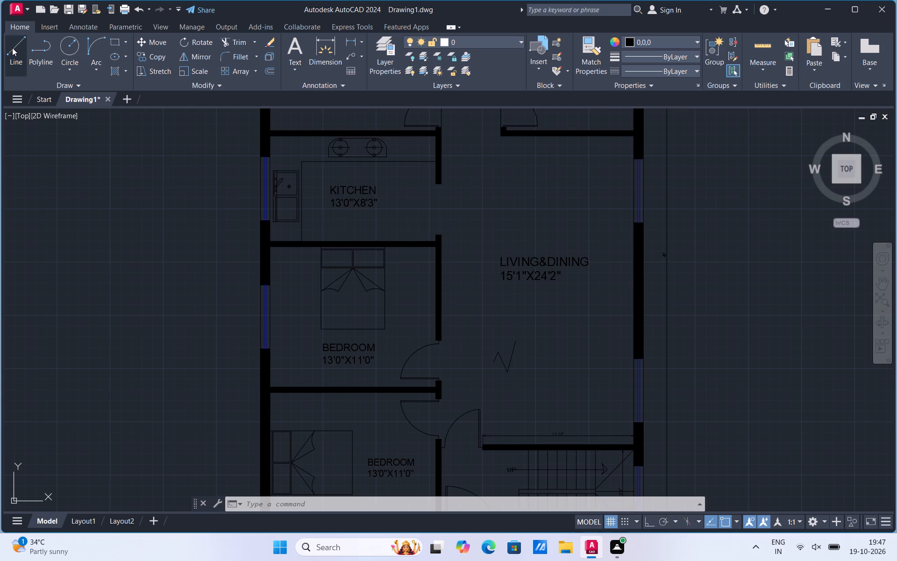
{"action": "scroll", "coordinate": [296, 207], "scroll_direction": "down", "scroll_amount": 1}
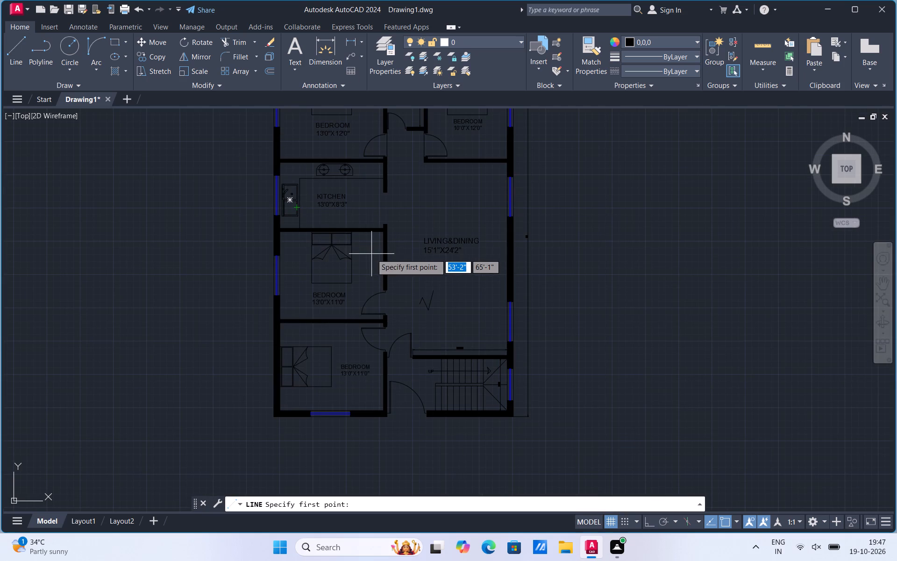
{"action": "scroll", "coordinate": [403, 367], "scroll_direction": "down", "scroll_amount": 1}
{"action": "scroll", "coordinate": [393, 182], "scroll_direction": "up", "scroll_amount": 3}
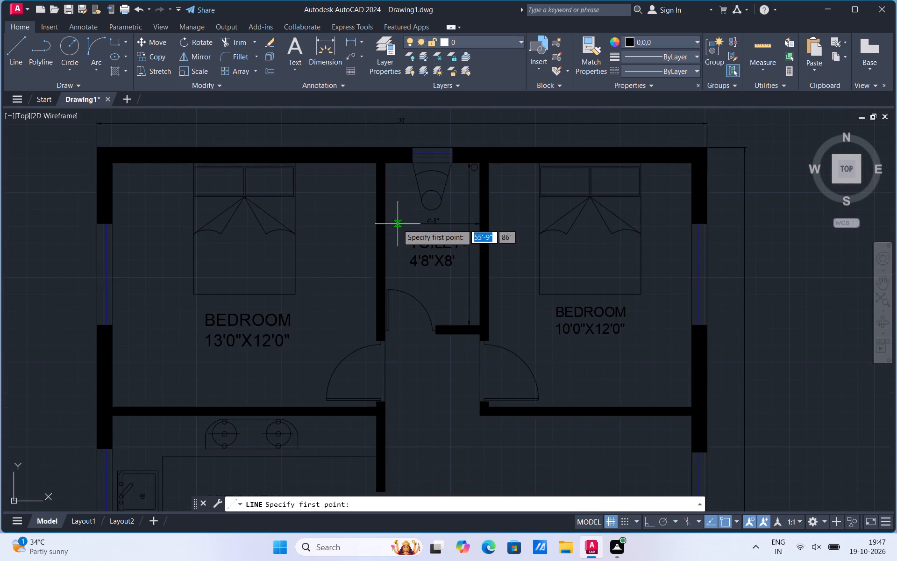
{"action": "scroll", "coordinate": [399, 237], "scroll_direction": "up", "scroll_amount": 3}
{"action": "scroll", "coordinate": [399, 237], "scroll_direction": "down", "scroll_amount": 2}
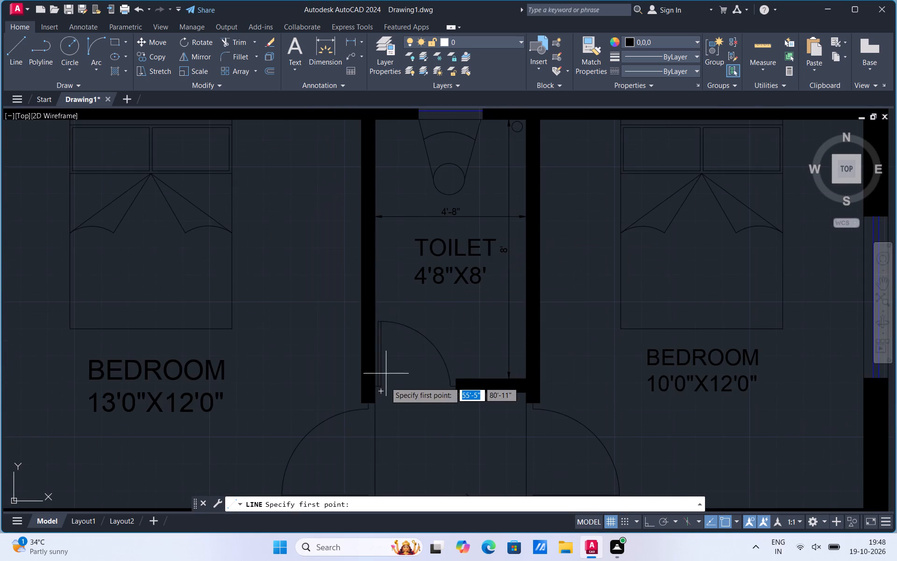
{"action": "scroll", "coordinate": [385, 399], "scroll_direction": "up", "scroll_amount": 2}
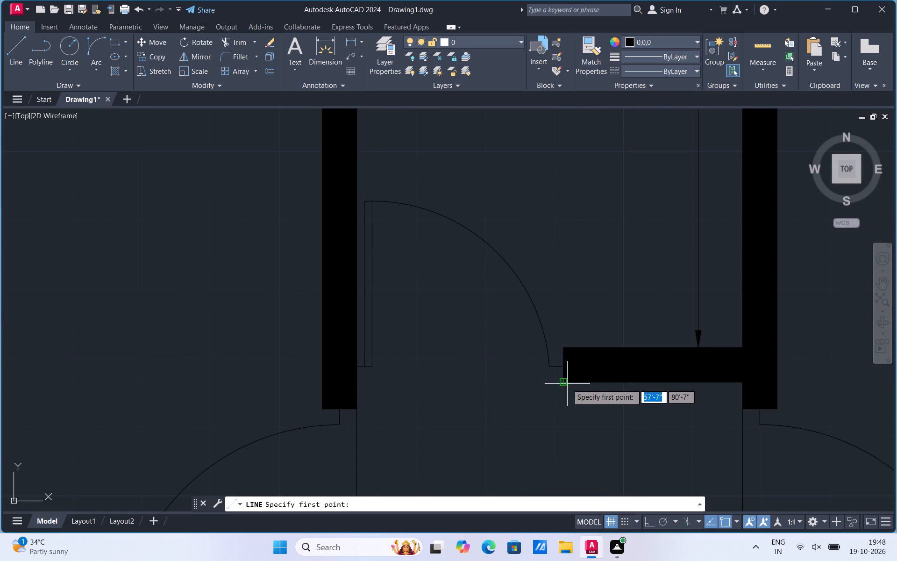
{"action": "left_click", "coordinate": [565, 383]}
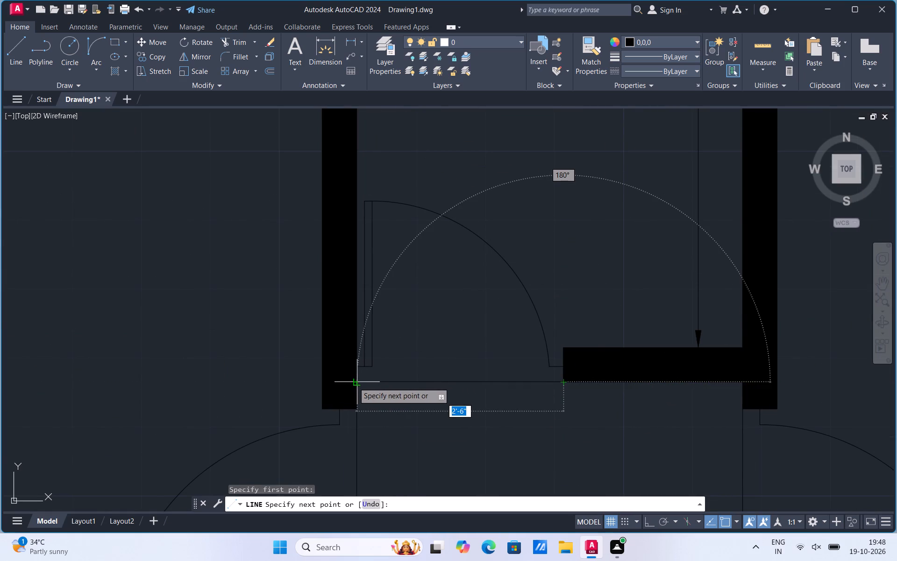
{"action": "left_click", "coordinate": [354, 382]}
{"action": "key", "text": "Escape"}
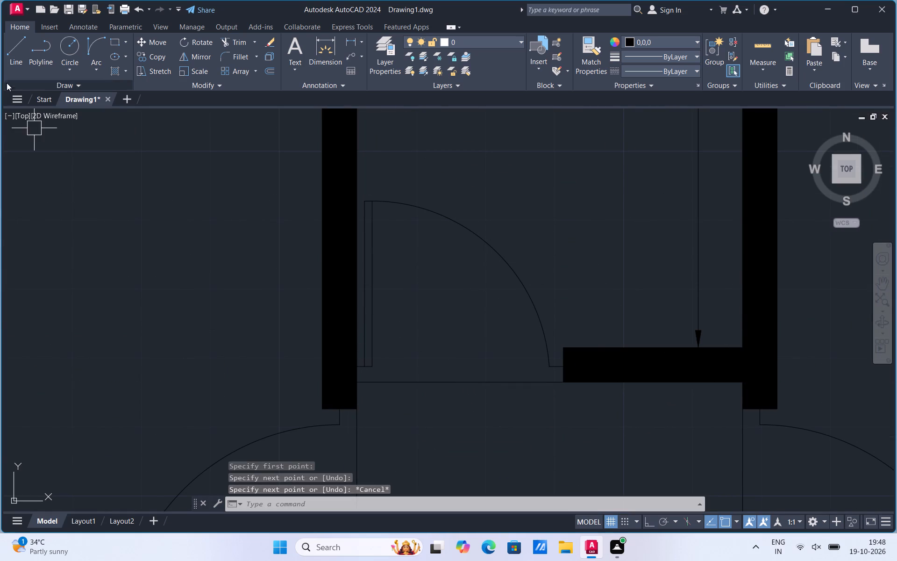
Draw a black line across the door opening of the bedroom adjoining the kitchen, joining the wall corners on the living side.
{"action": "left_click", "coordinate": [14, 55]}
{"action": "scroll", "coordinate": [376, 229], "scroll_direction": "down", "scroll_amount": 4}
{"action": "scroll", "coordinate": [380, 295], "scroll_direction": "down", "scroll_amount": 2}
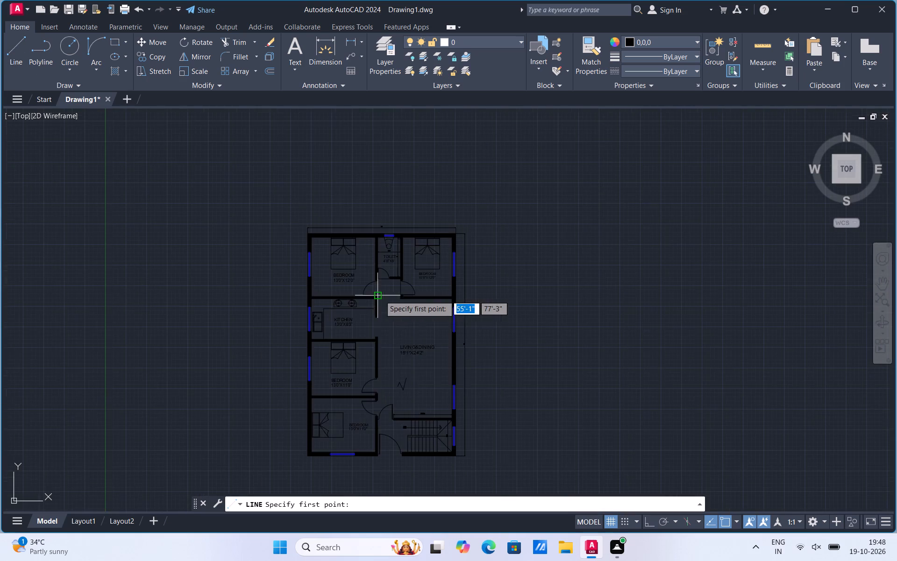
{"action": "scroll", "coordinate": [375, 373], "scroll_direction": "up", "scroll_amount": 3}
{"action": "scroll", "coordinate": [390, 480], "scroll_direction": "up", "scroll_amount": 3}
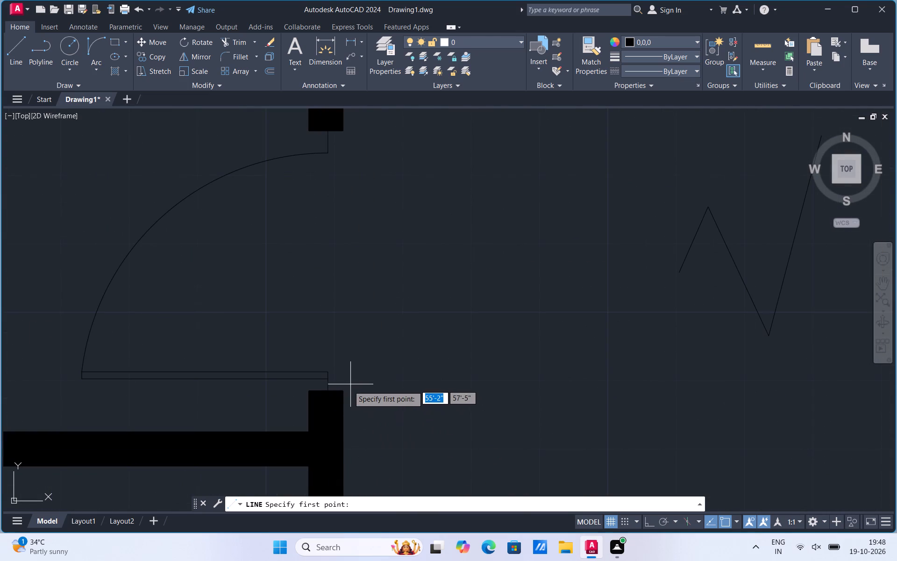
{"action": "left_click", "coordinate": [343, 390]}
{"action": "left_click", "coordinate": [345, 131]}
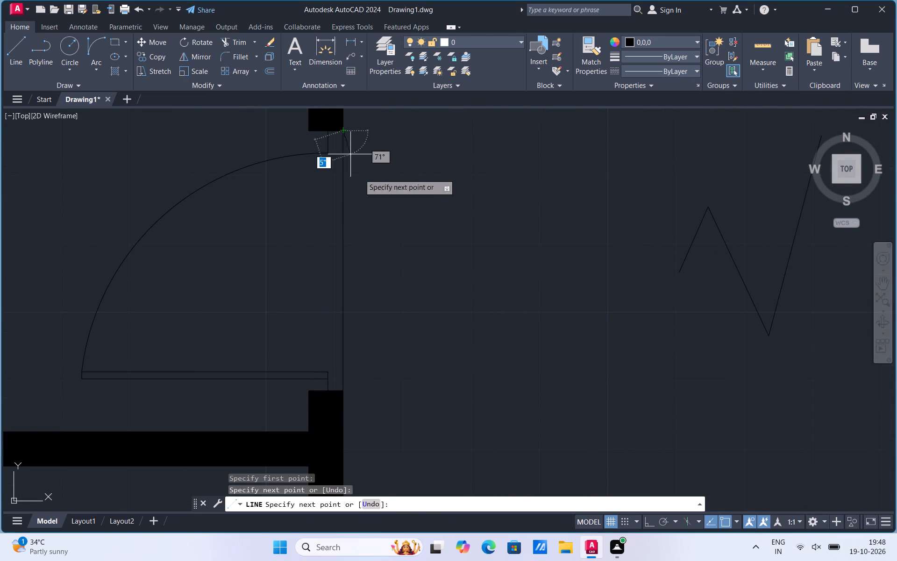
{"action": "key", "text": "Escape"}
Draw a black line across the door opening of the bedroom nearest the staircase, joining the wall corners on the living side.
{"action": "left_click_drag", "start_coordinate": [21, 56], "coordinate": [27, 67]}
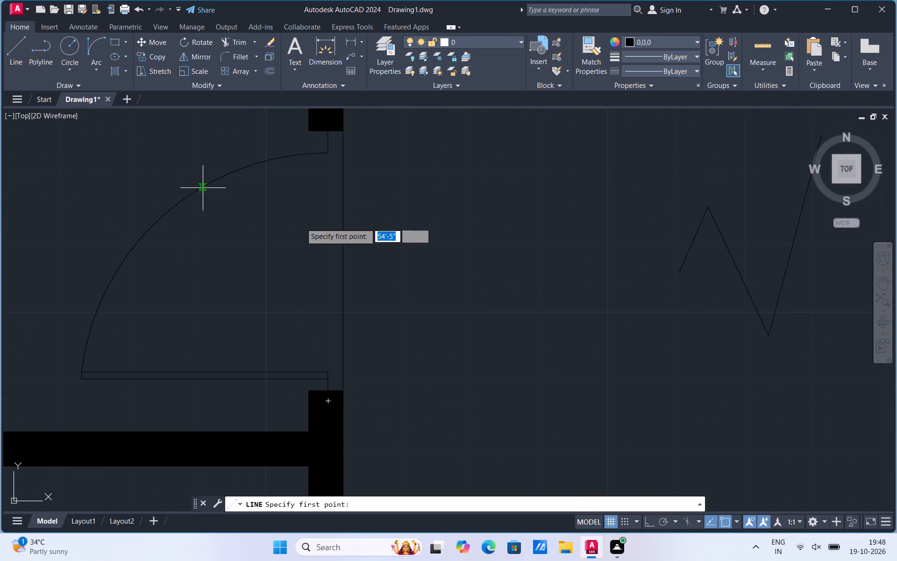
{"action": "scroll", "coordinate": [320, 223], "scroll_direction": "down", "scroll_amount": 3}
{"action": "scroll", "coordinate": [319, 302], "scroll_direction": "up", "scroll_amount": 2}
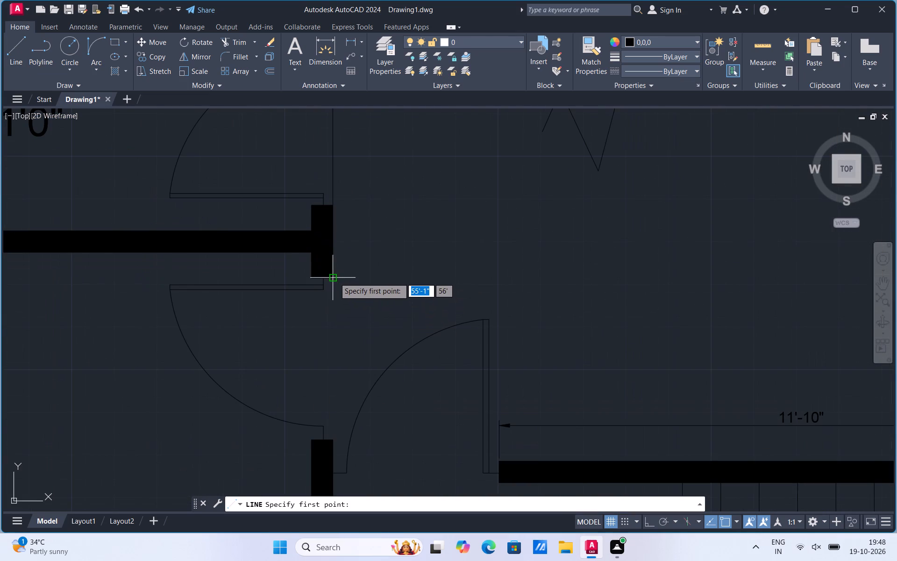
{"action": "left_click", "coordinate": [335, 278]}
{"action": "left_click", "coordinate": [335, 439]}
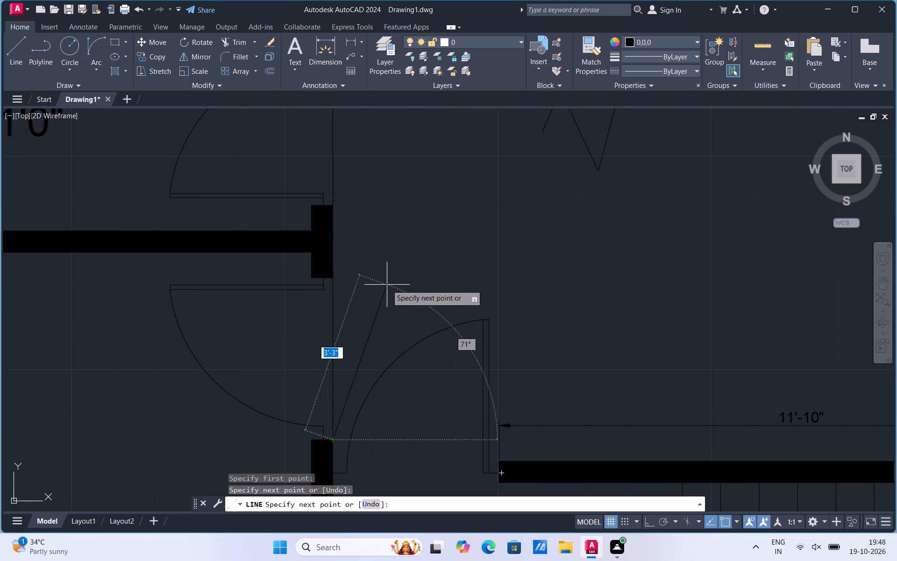
{"action": "key", "text": "Escape"}
Draw a black line across the door opening between living area and stair hall, from the stair wall's corner to the bedroom wall face.
{"action": "left_click", "coordinate": [20, 53]}
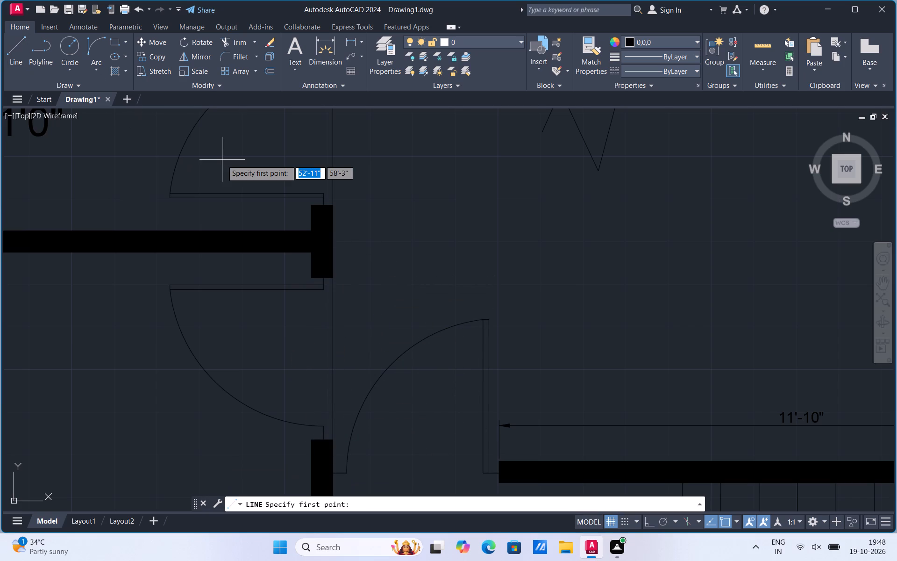
{"action": "scroll", "coordinate": [231, 168], "scroll_direction": "down", "scroll_amount": 2}
{"action": "scroll", "coordinate": [290, 325], "scroll_direction": "up", "scroll_amount": 2}
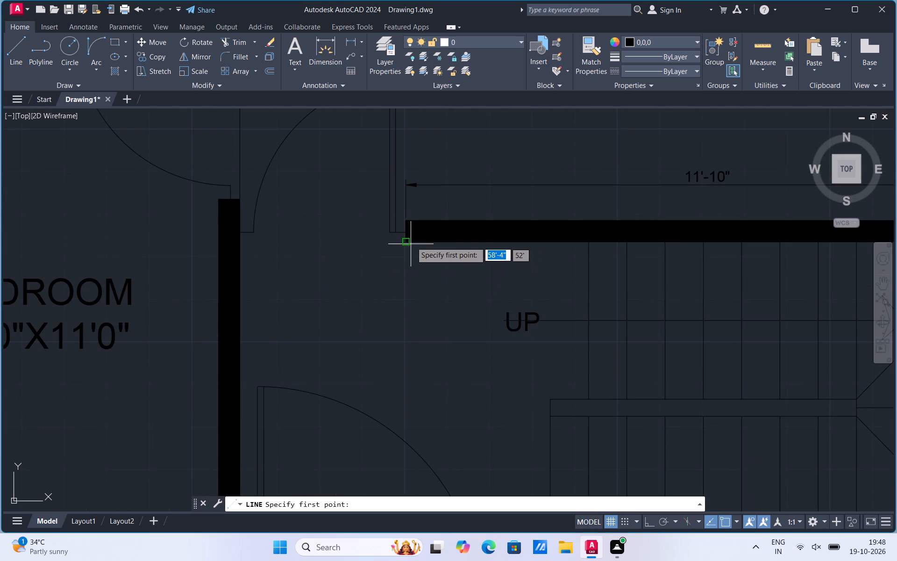
{"action": "left_click", "coordinate": [403, 241]}
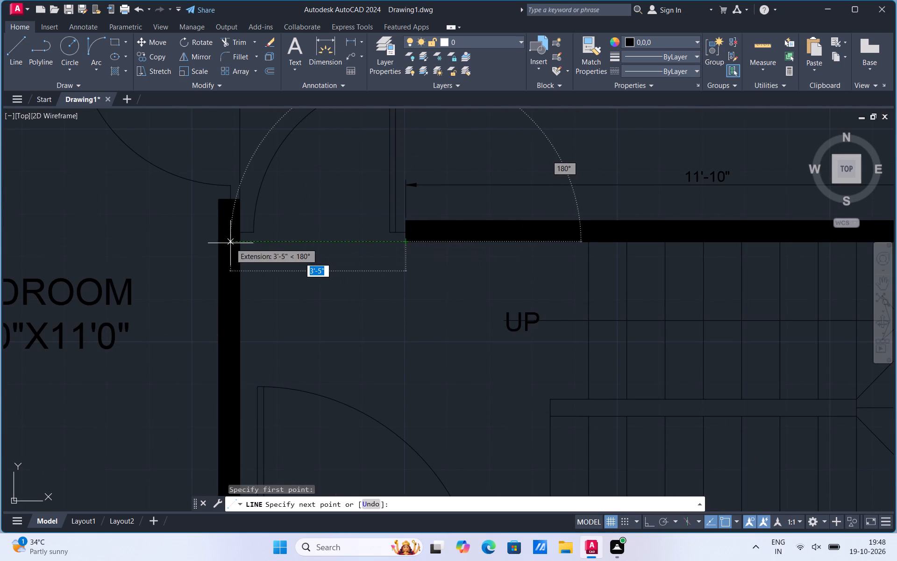
{"action": "left_click", "coordinate": [239, 245]}
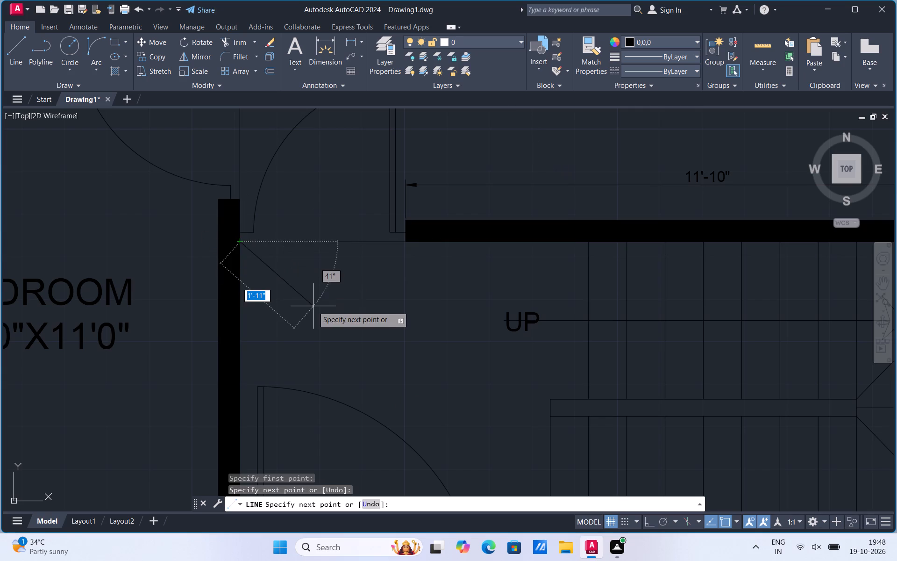
{"action": "key", "text": "Escape"}
Draw a black line across the entrance door opening, joining the outer wall corners on the exterior side of the stair hall.
{"action": "left_click", "coordinate": [19, 63]}
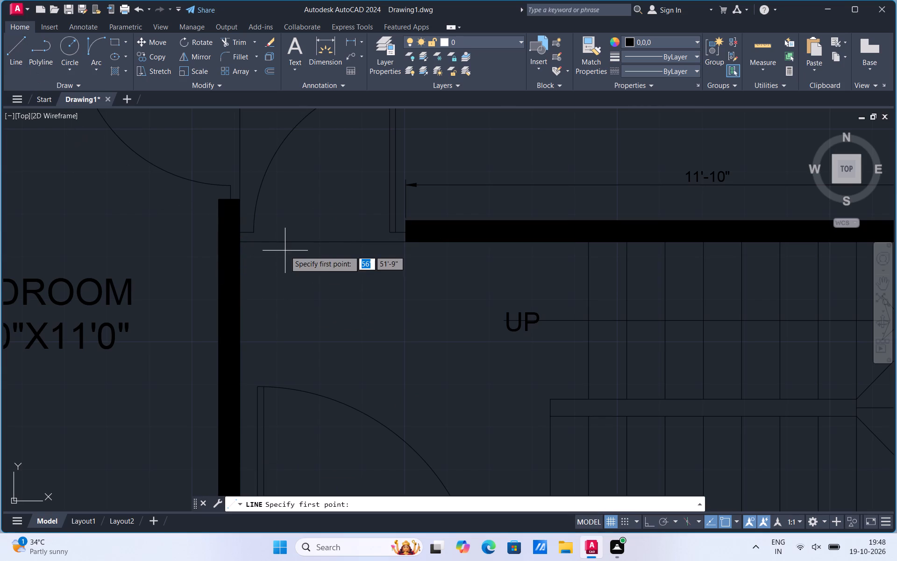
{"action": "scroll", "coordinate": [285, 252], "scroll_direction": "down", "scroll_amount": 1}
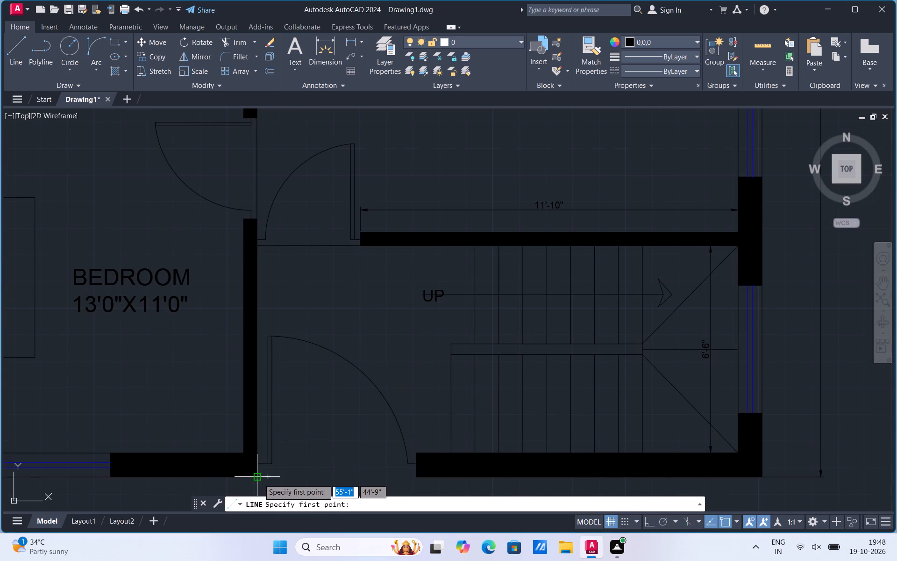
{"action": "left_click", "coordinate": [259, 479]}
{"action": "left_click", "coordinate": [417, 477]}
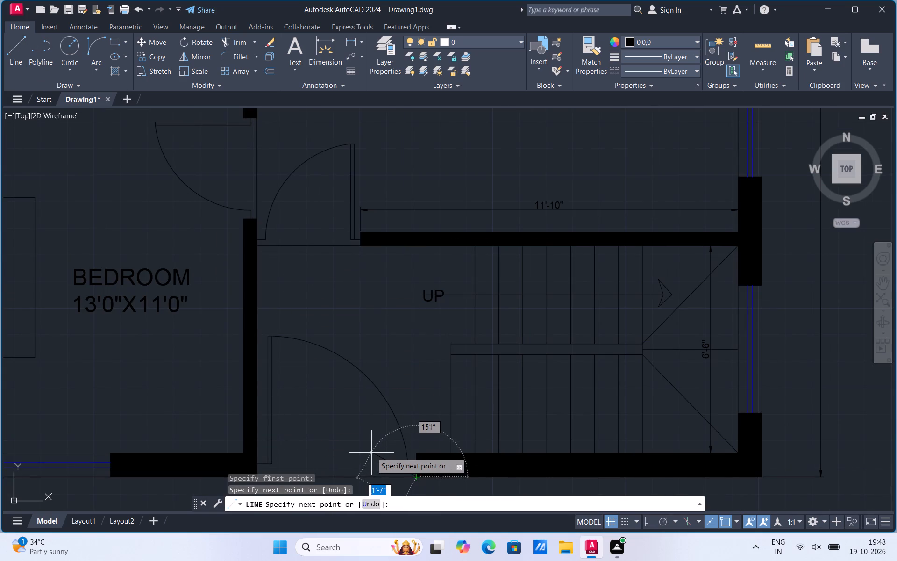
{"action": "key", "text": "Escape"}
Copy the UP text beside the staircase to a spot just outside the entrance door opening.
{"action": "scroll", "coordinate": [371, 387], "scroll_direction": "down", "scroll_amount": 1}
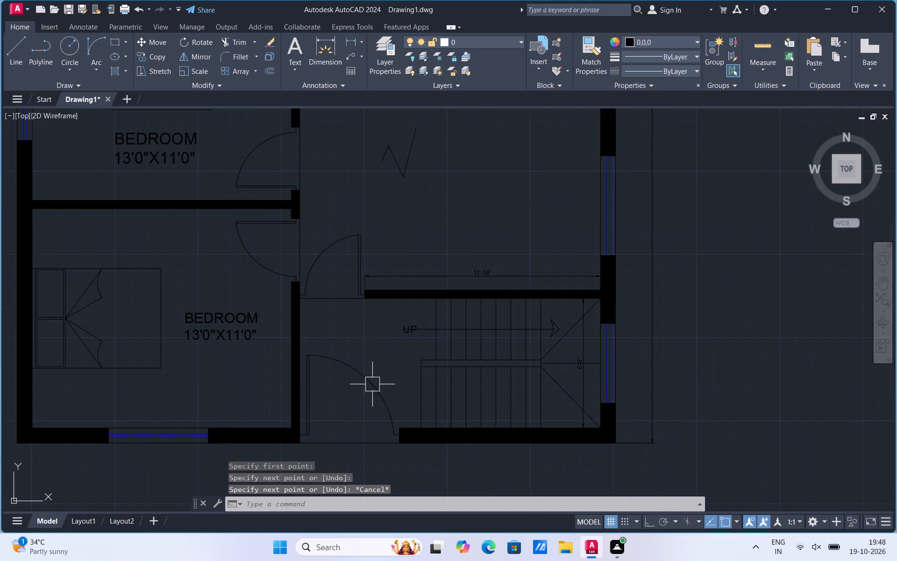
{"action": "left_click", "coordinate": [413, 327]}
{"action": "right_click", "coordinate": [413, 327]}
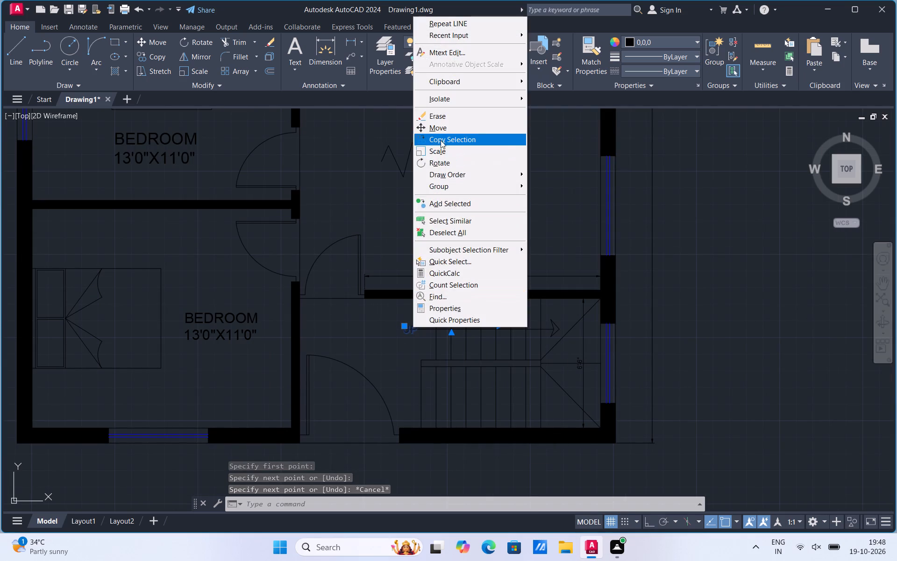
{"action": "left_click", "coordinate": [441, 140]}
{"action": "left_click_drag", "start_coordinate": [406, 329], "coordinate": [406, 325]}
{"action": "scroll", "coordinate": [414, 281], "scroll_direction": "down", "scroll_amount": 2}
{"action": "scroll", "coordinate": [373, 327], "scroll_direction": "up", "scroll_amount": 1}
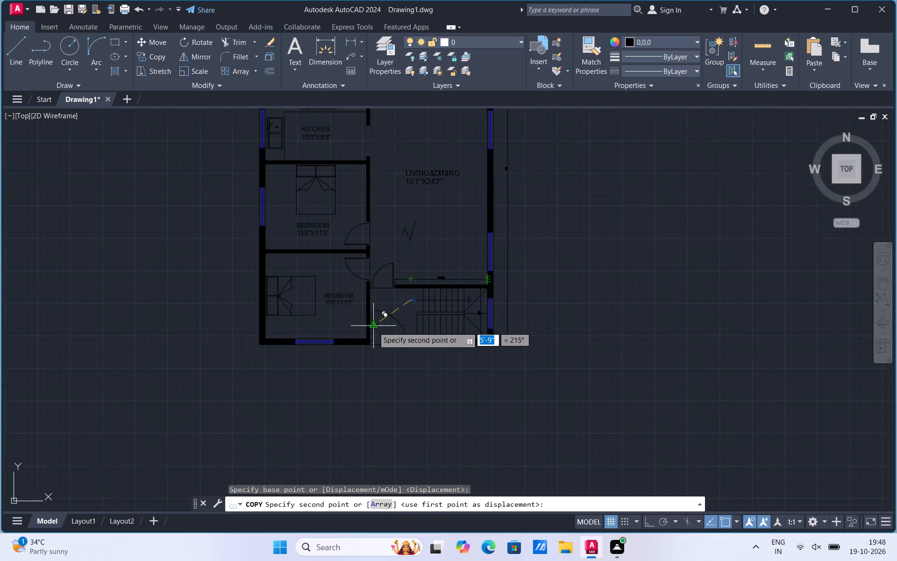
{"action": "scroll", "coordinate": [373, 327], "scroll_direction": "up", "scroll_amount": 2}
{"action": "left_click", "coordinate": [418, 415]}
{"action": "key", "text": "Escape"}
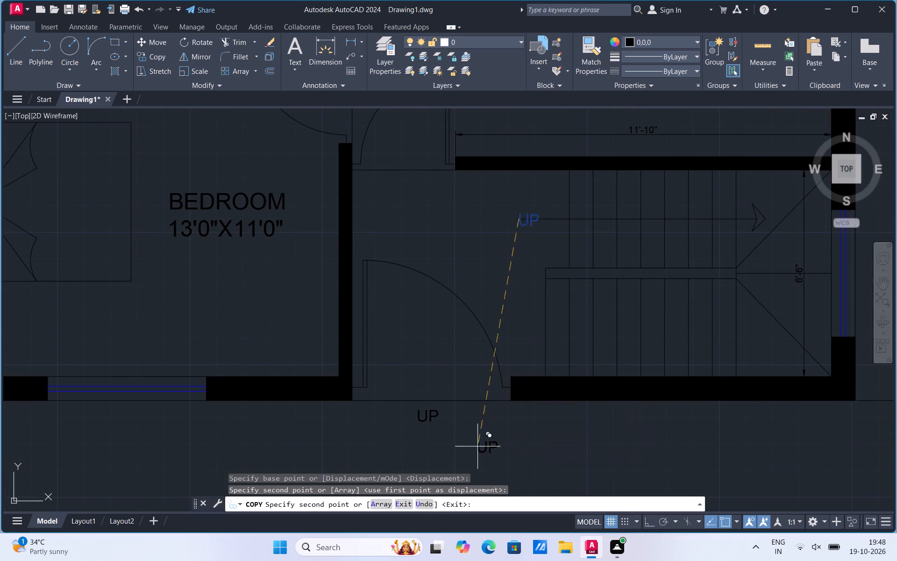
Change the copied UP text outside the entrance door to read ENTRY.
{"action": "double_click", "coordinate": [433, 417]}
{"action": "left_click", "coordinate": [440, 413]}
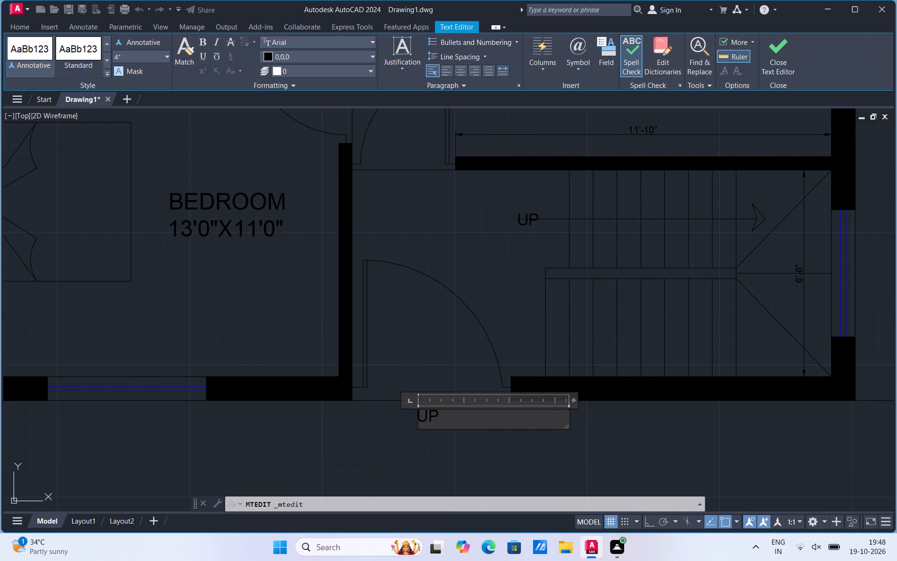
{"action": "key", "text": "BackSpace"}
{"action": "key", "text": "BackSpace"}
{"action": "type", "text": "gate"}
{"action": "key", "text": "BackSpace"}
{"action": "key", "text": "BackSpace"}
{"action": "key", "text": "BackSpace"}
{"action": "key", "text": "BackSpace"}
{"action": "type", "text": "entry"}
{"action": "key", "text": "BackSpace"}
{"action": "key", "text": "BackSpace"}
{"action": "key", "text": "BackSpace"}
{"action": "key", "text": "BackSpace"}
{"action": "key", "text": "BackSpace"}
{"action": "key", "text": "BackSpace"}
{"action": "key", "text": "BackSpace"}
{"action": "key", "text": "BackSpace"}
{"action": "key", "text": "BackSpace"}
{"action": "key", "text": "BackSpace"}
{"action": "key", "text": "BackSpace"}
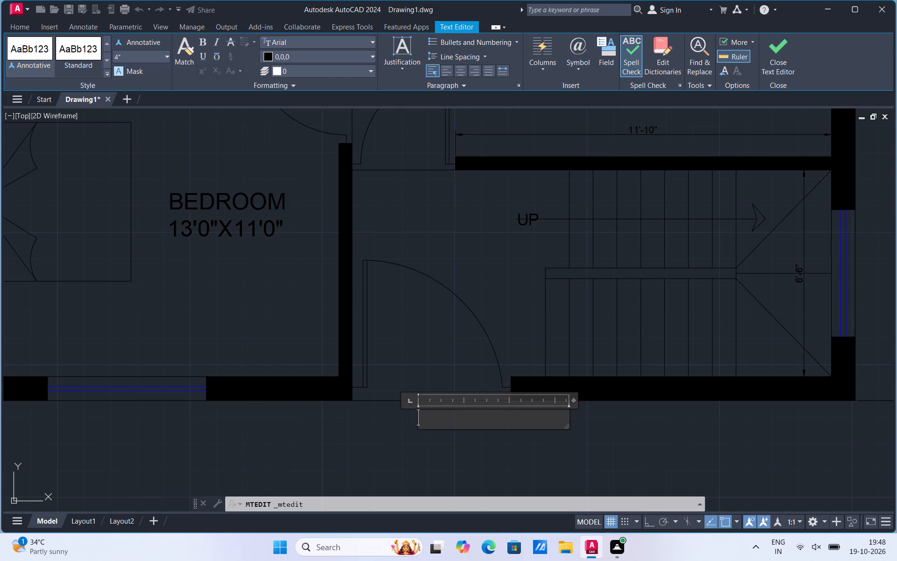
{"action": "type", "text": "ENTRY"}
{"action": "left_click", "coordinate": [439, 432]}
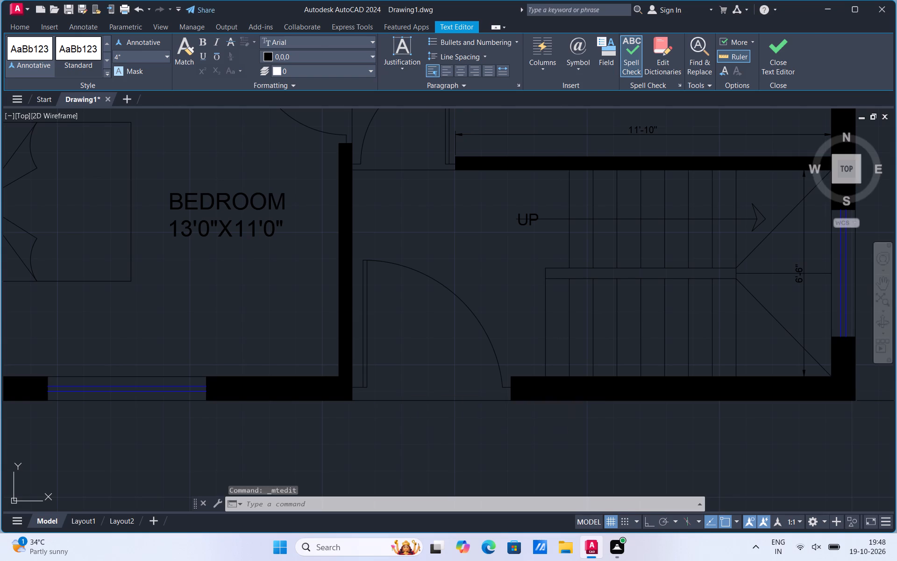
Scale up the ENTRY label freehand, using its upper starting corner as the base point.
{"action": "scroll", "coordinate": [455, 414], "scroll_direction": "up", "scroll_amount": 2}
{"action": "left_click", "coordinate": [455, 414]}
{"action": "right_click", "coordinate": [454, 415]}
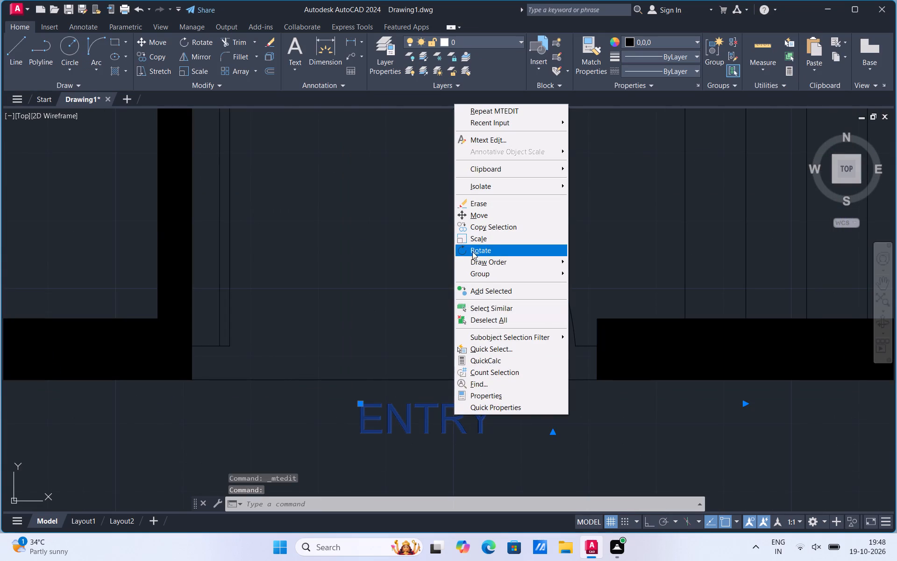
{"action": "left_click", "coordinate": [481, 235]}
{"action": "left_click", "coordinate": [468, 392]}
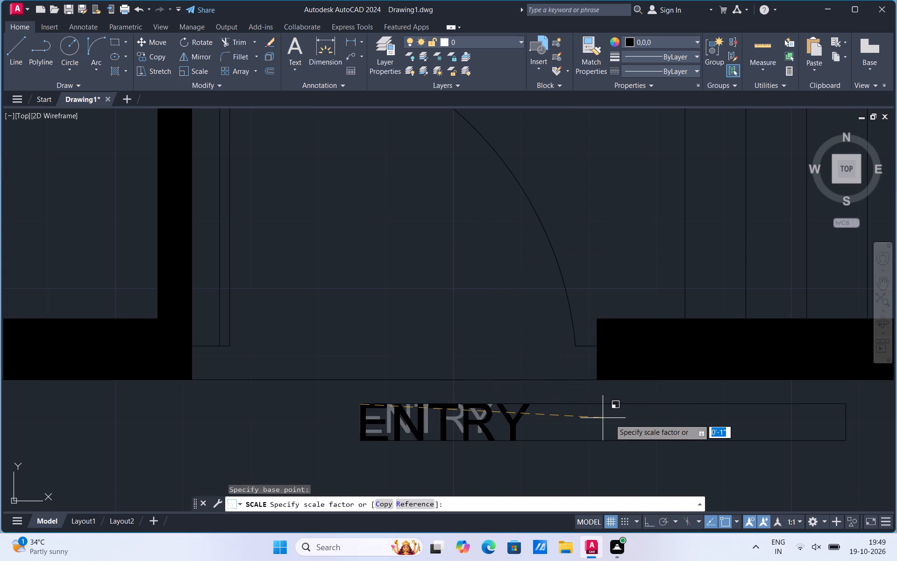
{"action": "left_click", "coordinate": [637, 421]}
Move the ENTRY label up into the entrance door opening, just inside the threshold line.
{"action": "left_click", "coordinate": [476, 412]}
{"action": "right_click", "coordinate": [476, 412]}
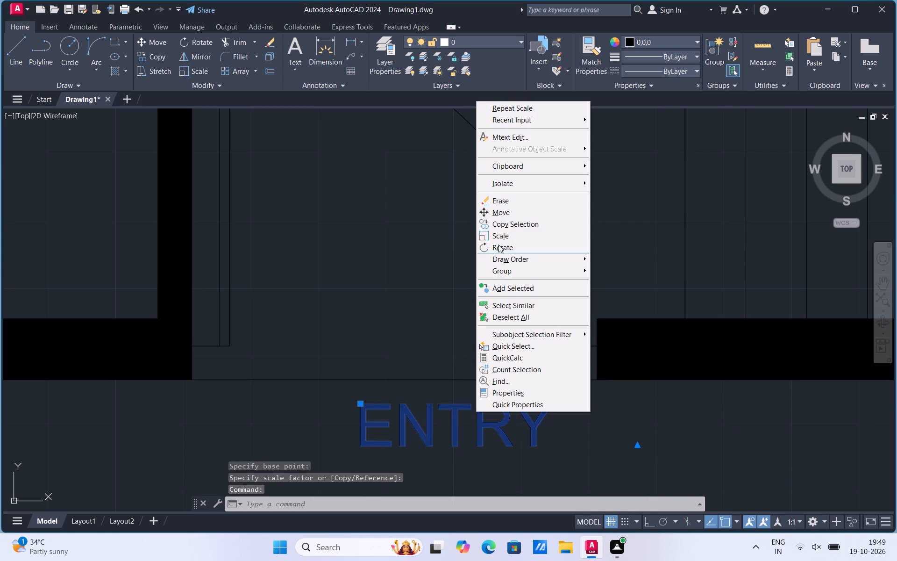
{"action": "left_click", "coordinate": [505, 217]}
{"action": "left_click", "coordinate": [474, 406]}
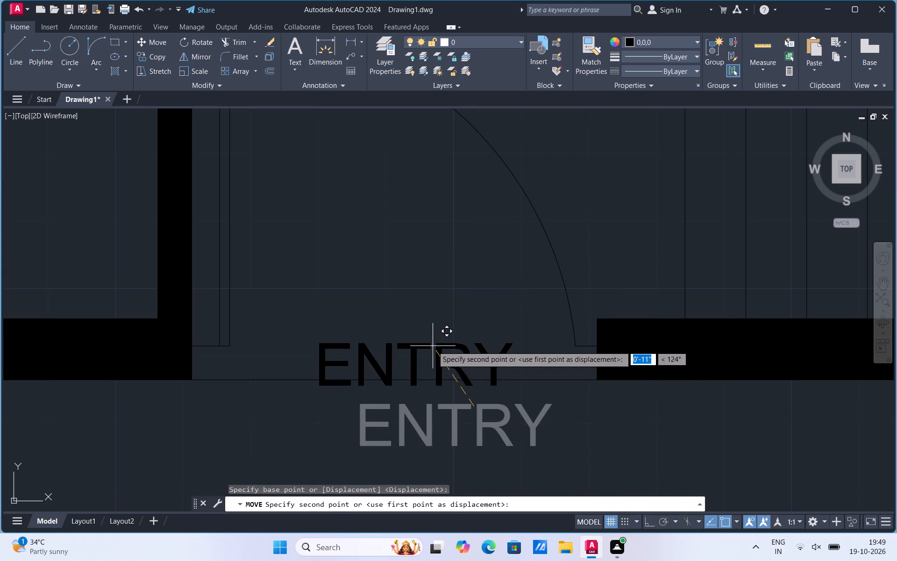
{"action": "left_click", "coordinate": [420, 333]}
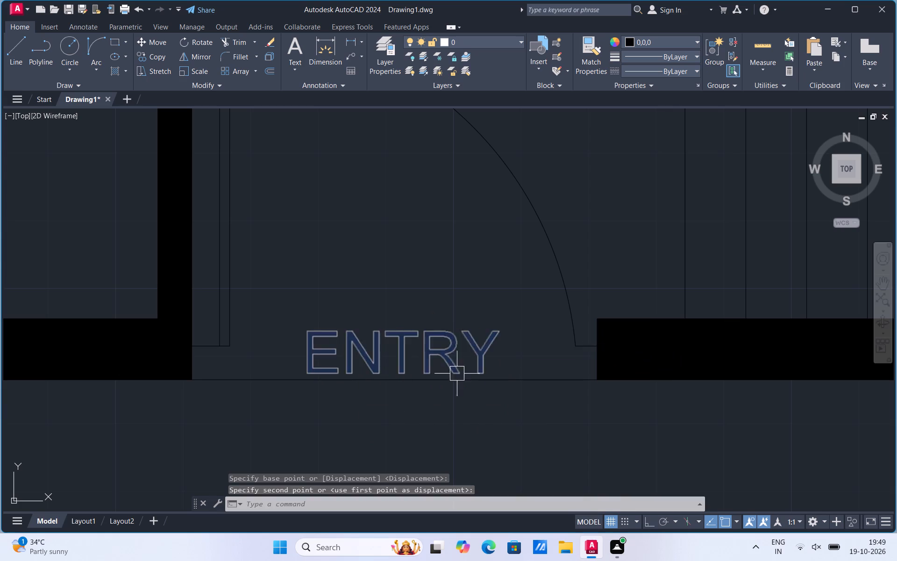
Draw a closed, upward-pointing triangle above the ENTRY label using lines, with sloping sides about 1'-4" long.
{"action": "scroll", "coordinate": [448, 450], "scroll_direction": "down", "scroll_amount": 2}
{"action": "left_click", "coordinate": [9, 61]}
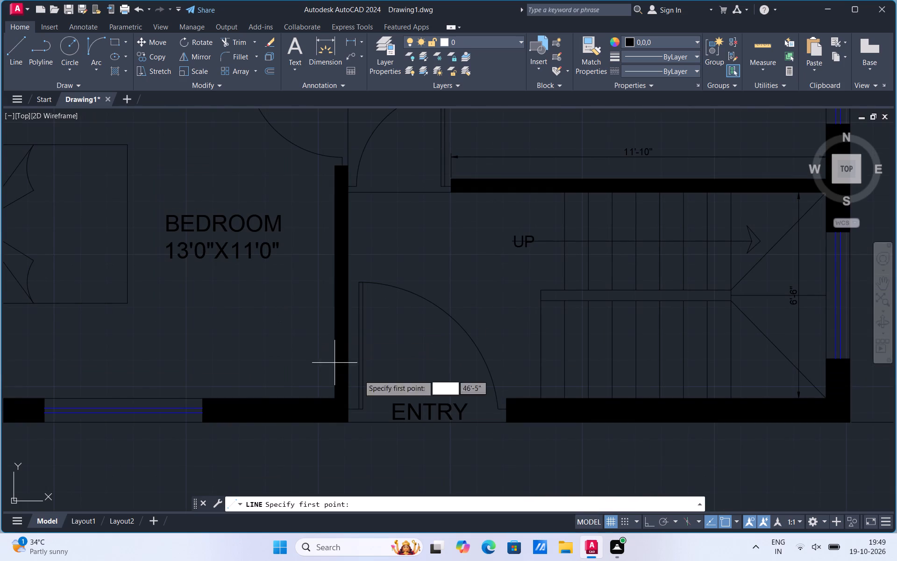
{"action": "scroll", "coordinate": [437, 391], "scroll_direction": "up", "scroll_amount": 3}
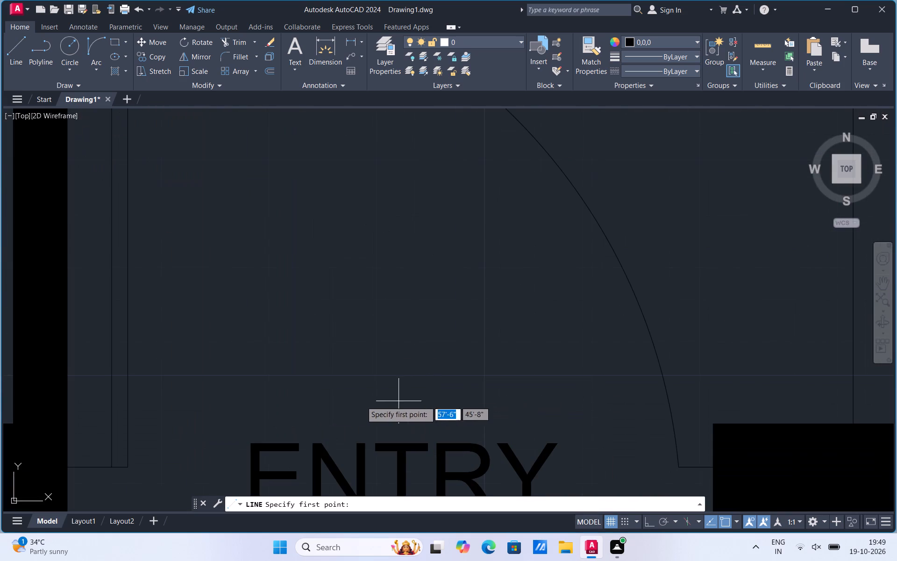
{"action": "left_click", "coordinate": [276, 415]}
{"action": "left_click", "coordinate": [523, 417]}
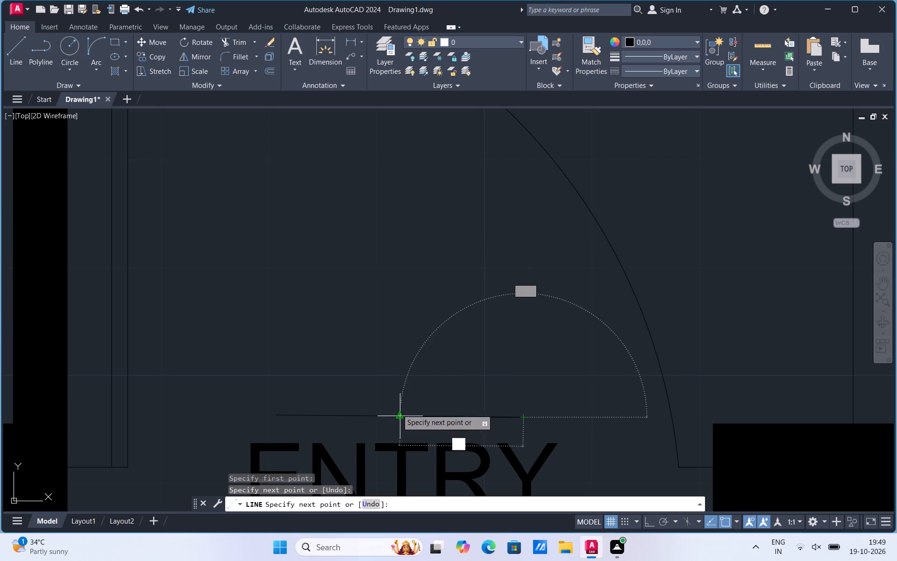
{"action": "left_click", "coordinate": [399, 290]}
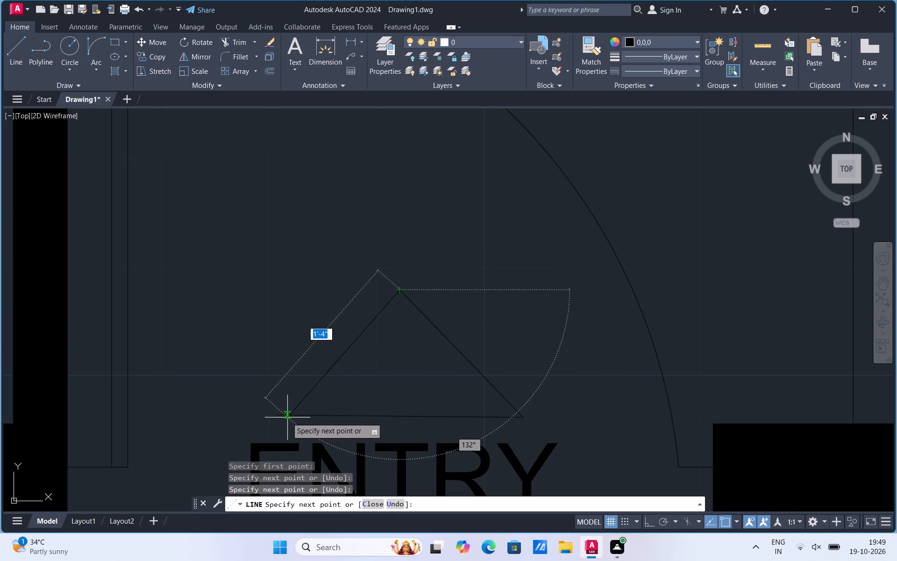
{"action": "left_click", "coordinate": [276, 417]}
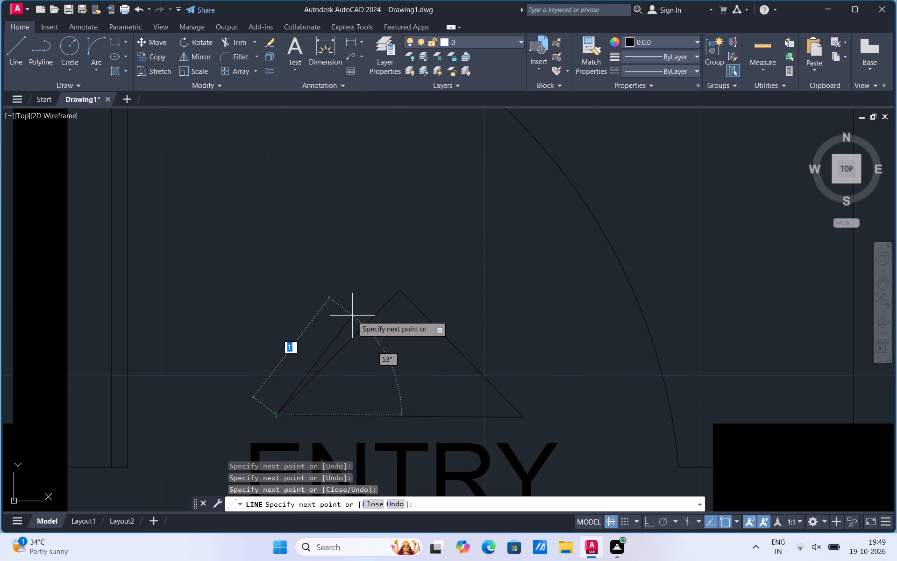
{"action": "key", "text": "Escape"}
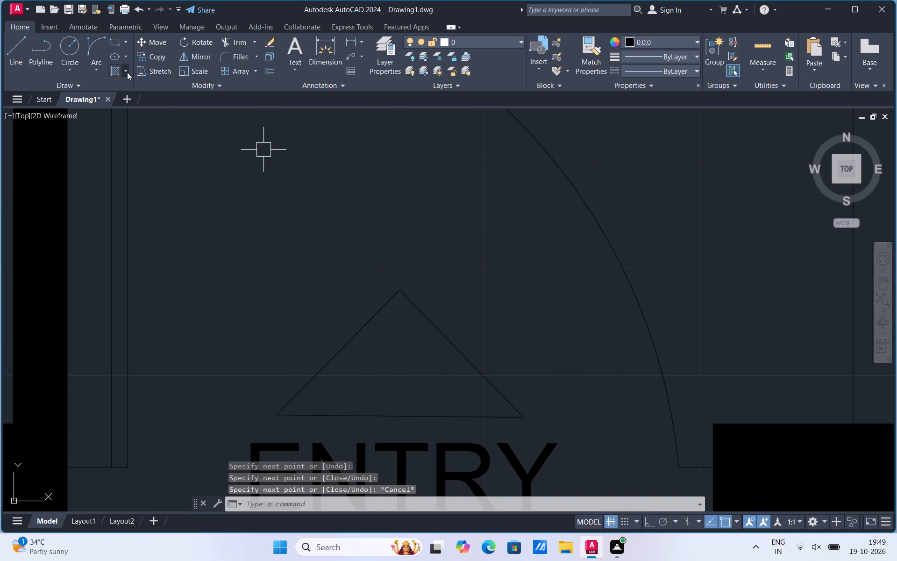
Fill the triangle above the ENTRY label with a SOLID hatch.
{"action": "left_click", "coordinate": [127, 72]}
{"action": "left_click", "coordinate": [116, 90]}
{"action": "left_click", "coordinate": [112, 56]}
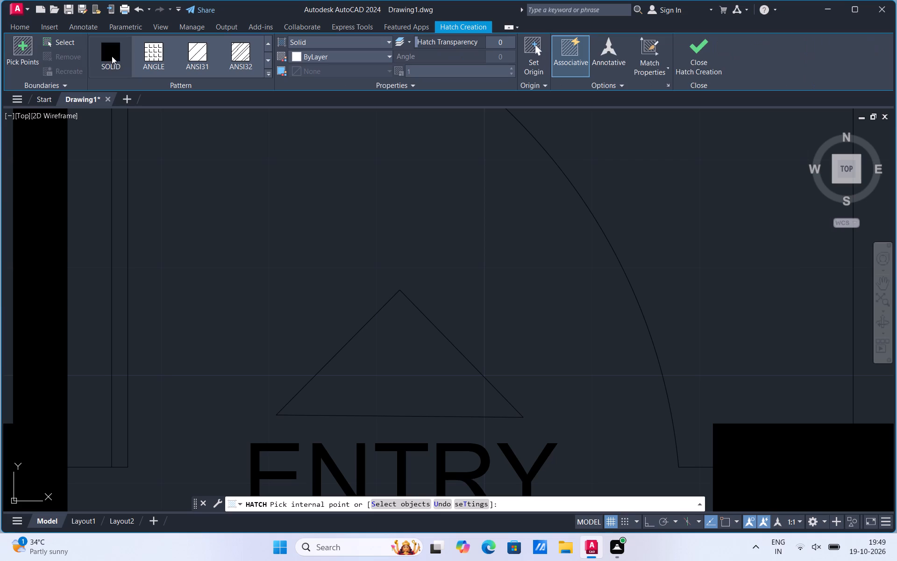
{"action": "left_click", "coordinate": [381, 371]}
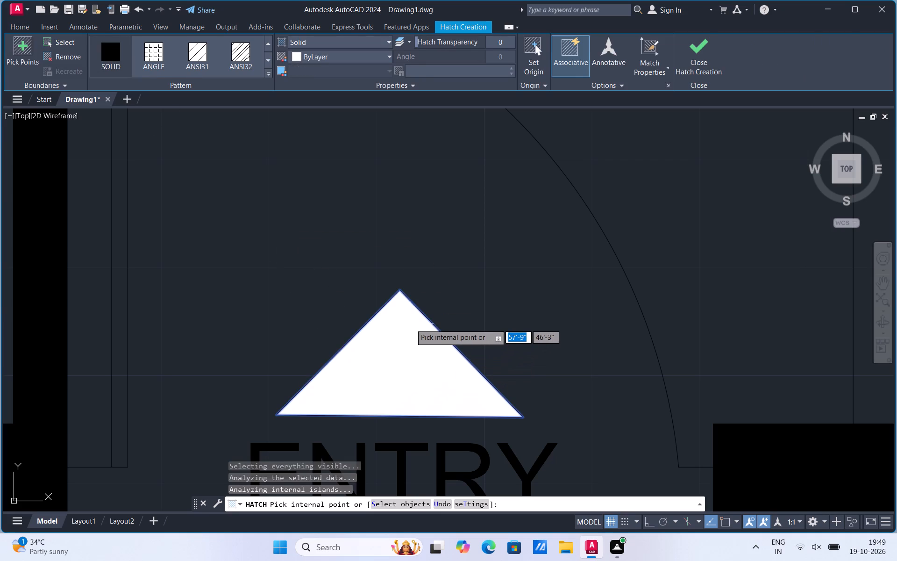
{"action": "key", "text": "Escape"}
Match the properties of the black wall fill beside the entrance onto the triangle's solid hatch.
{"action": "scroll", "coordinate": [413, 303], "scroll_direction": "down", "scroll_amount": 1}
{"action": "left_click_drag", "start_coordinate": [598, 69], "coordinate": [593, 79]}
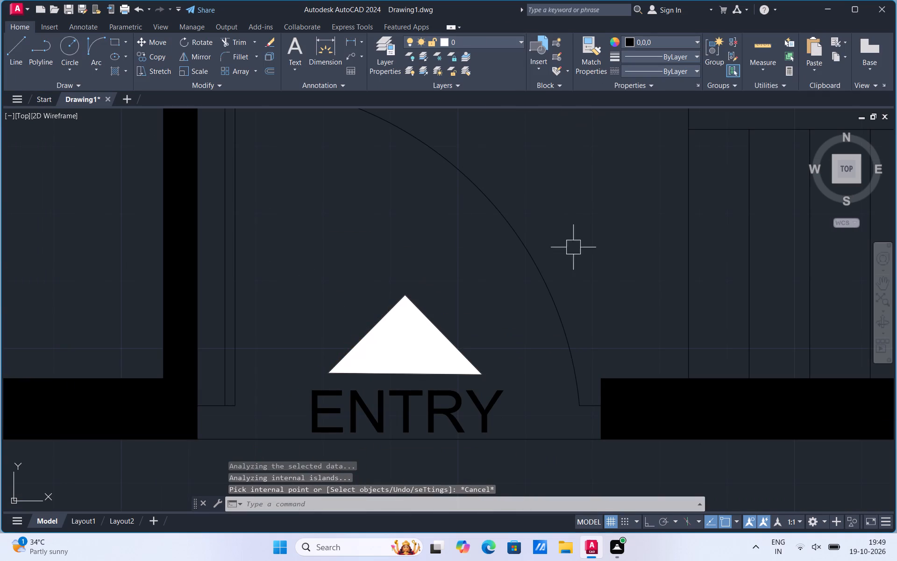
{"action": "left_click", "coordinate": [639, 412]}
{"action": "key", "text": "Escape"}
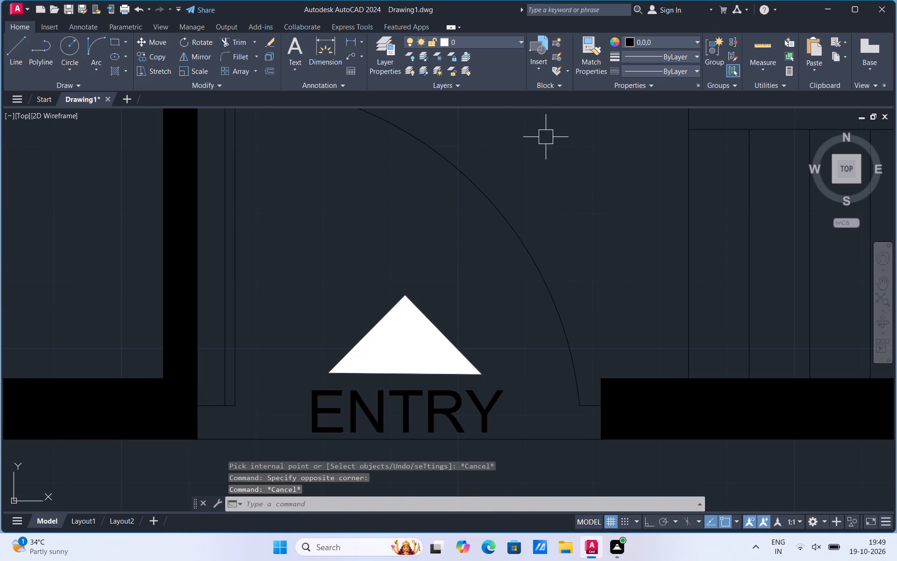
{"action": "left_click", "coordinate": [582, 65]}
{"action": "left_click", "coordinate": [618, 413]}
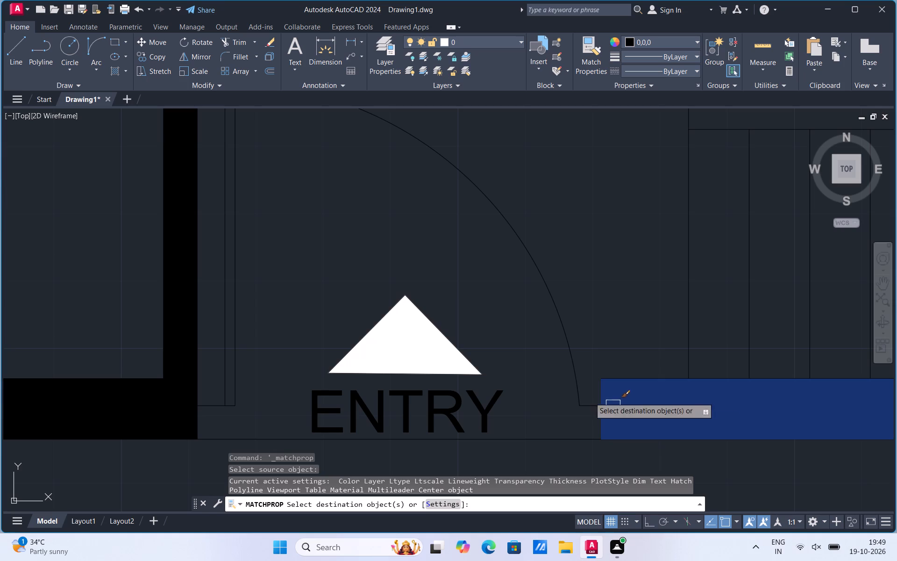
{"action": "left_click", "coordinate": [432, 352]}
{"action": "key", "text": "Escape"}
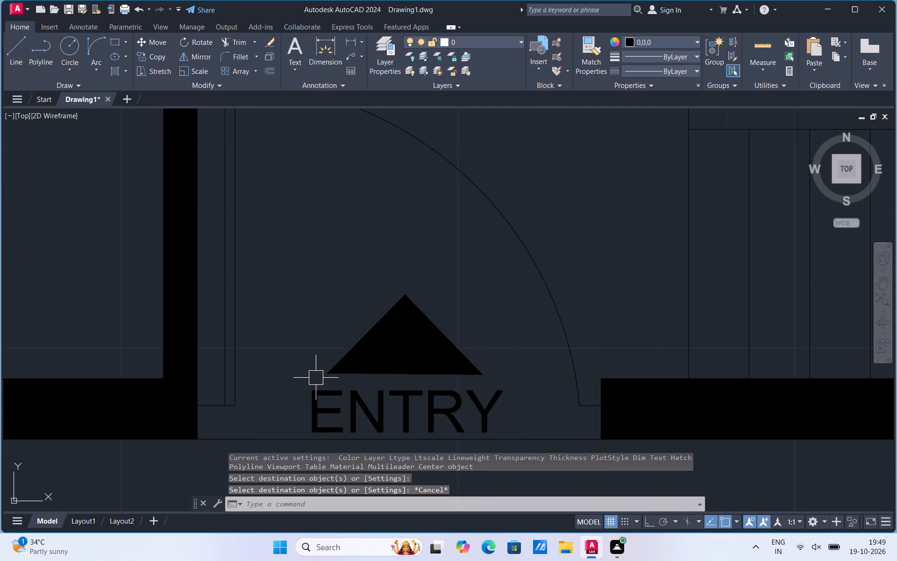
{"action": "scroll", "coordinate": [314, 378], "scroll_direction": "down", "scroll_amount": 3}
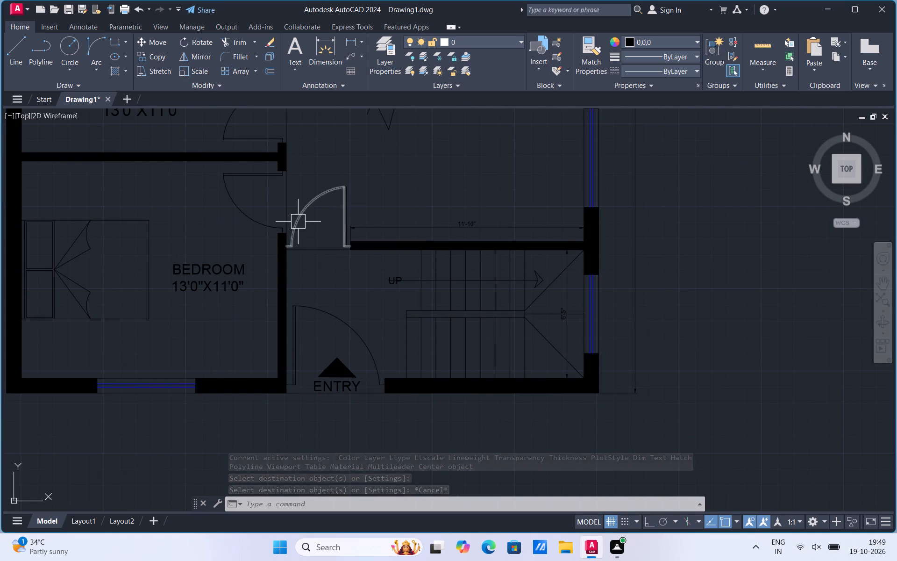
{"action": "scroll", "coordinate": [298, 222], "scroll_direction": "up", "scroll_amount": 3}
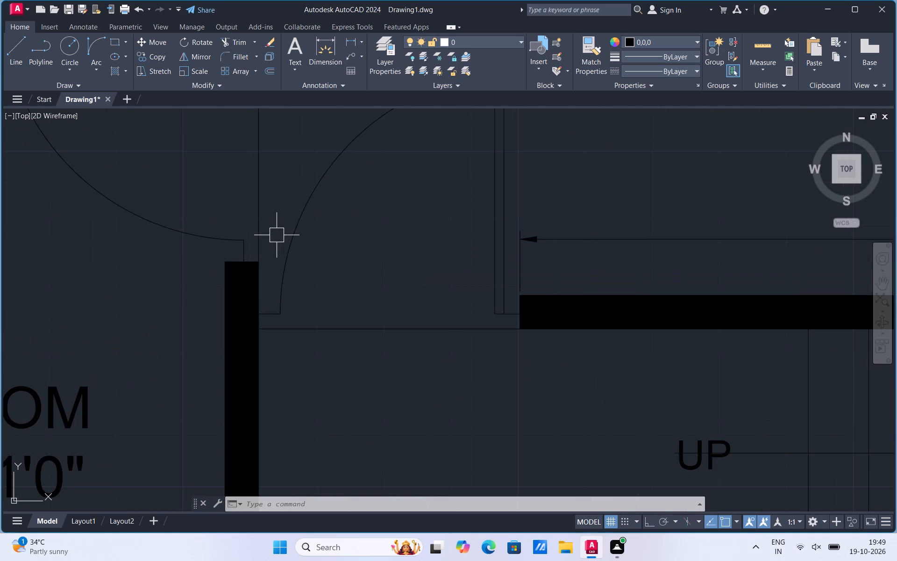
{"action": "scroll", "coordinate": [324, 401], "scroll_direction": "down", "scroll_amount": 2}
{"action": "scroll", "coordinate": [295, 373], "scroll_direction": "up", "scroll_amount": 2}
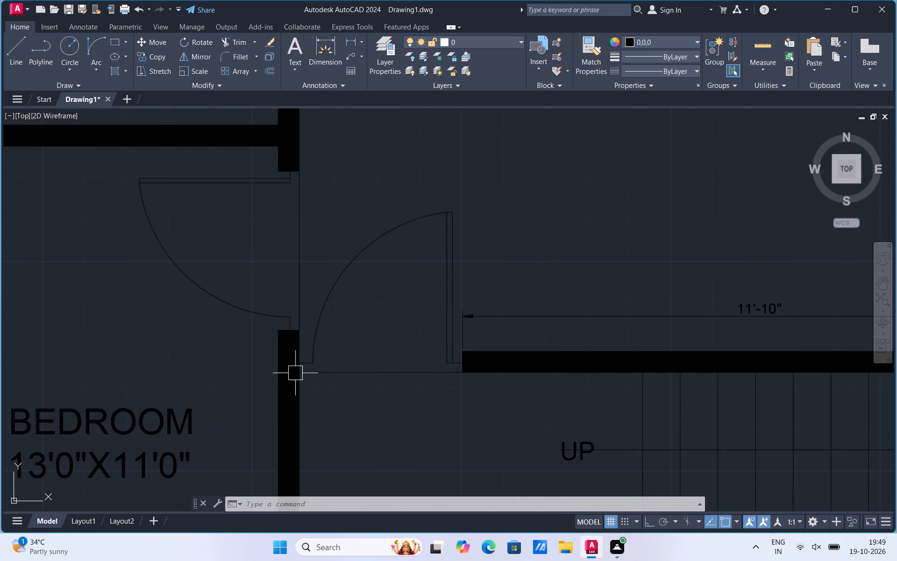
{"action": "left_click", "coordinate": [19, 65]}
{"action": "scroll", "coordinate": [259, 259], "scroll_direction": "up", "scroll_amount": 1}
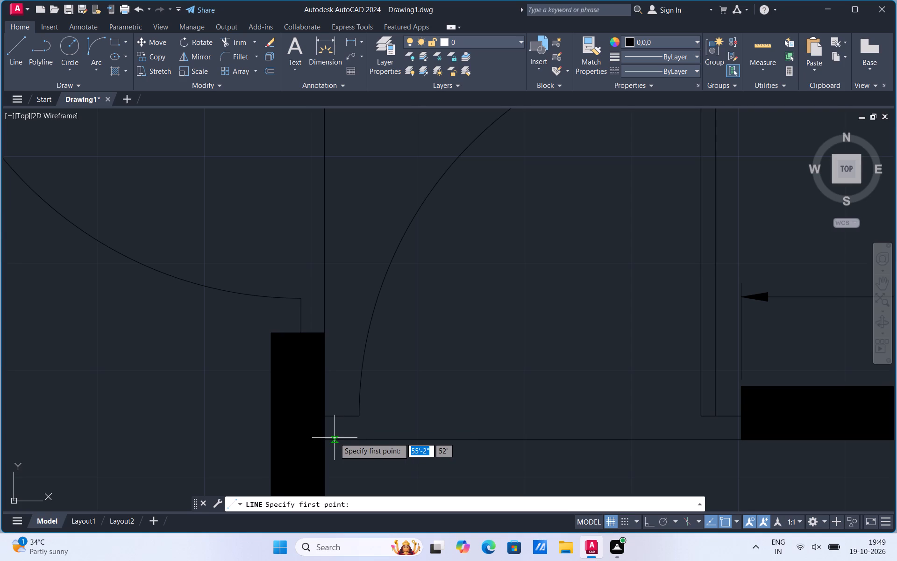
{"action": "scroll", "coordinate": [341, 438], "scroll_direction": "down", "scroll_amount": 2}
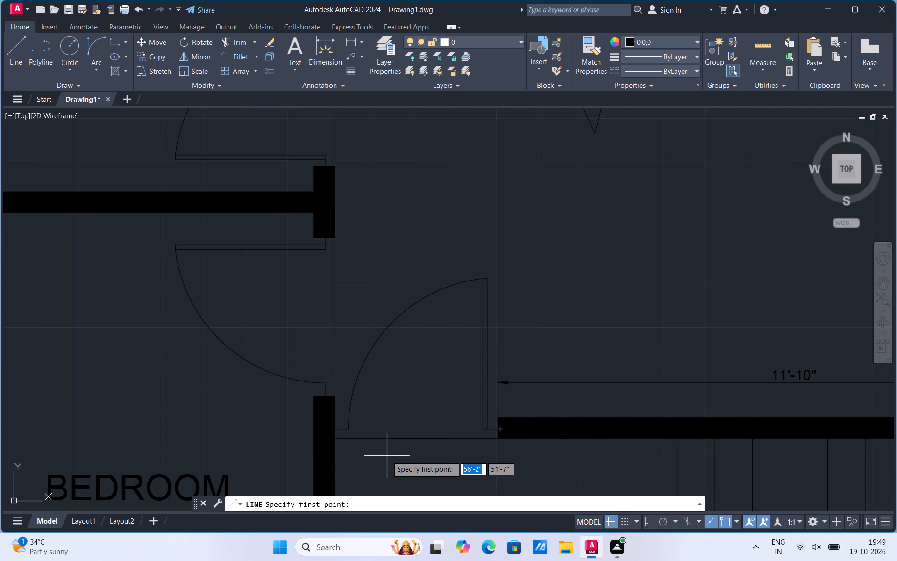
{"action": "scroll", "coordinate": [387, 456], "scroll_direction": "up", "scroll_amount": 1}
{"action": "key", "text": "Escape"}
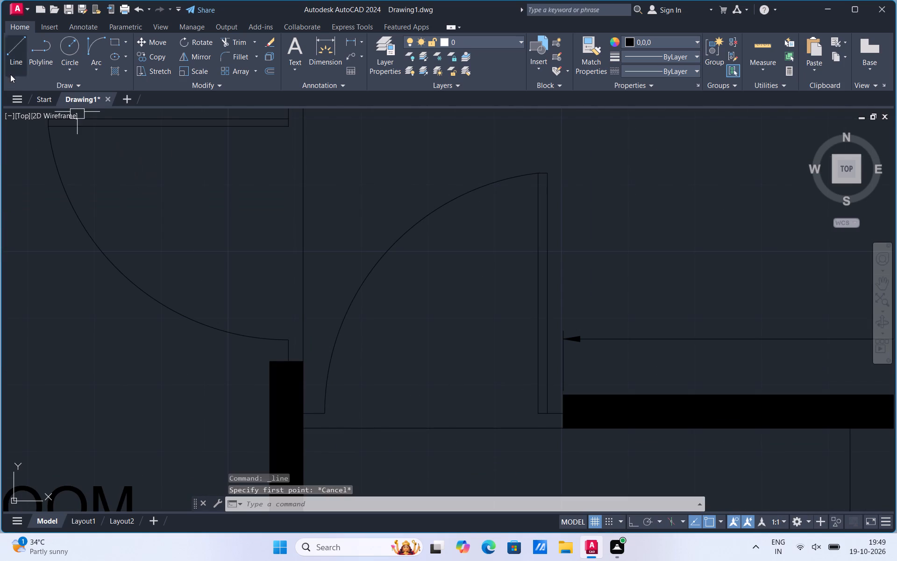
Draw a small jamb outline with lines, about 2" wide, from the stub of the door beside the stair wall to the threshold and bedroom wall.
{"action": "left_click", "coordinate": [12, 68]}
{"action": "scroll", "coordinate": [297, 421], "scroll_direction": "up", "scroll_amount": 2}
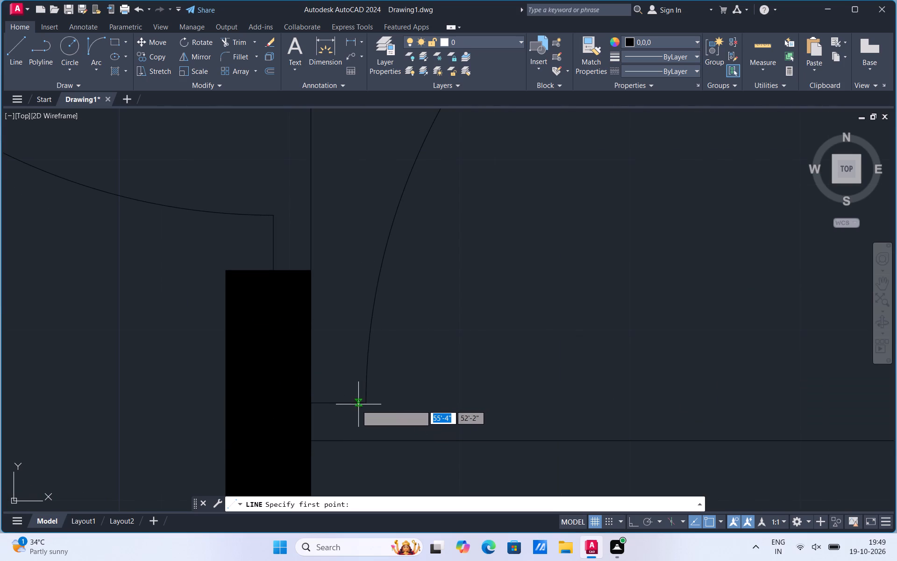
{"action": "left_click", "coordinate": [336, 403]}
{"action": "left_click", "coordinate": [335, 441]}
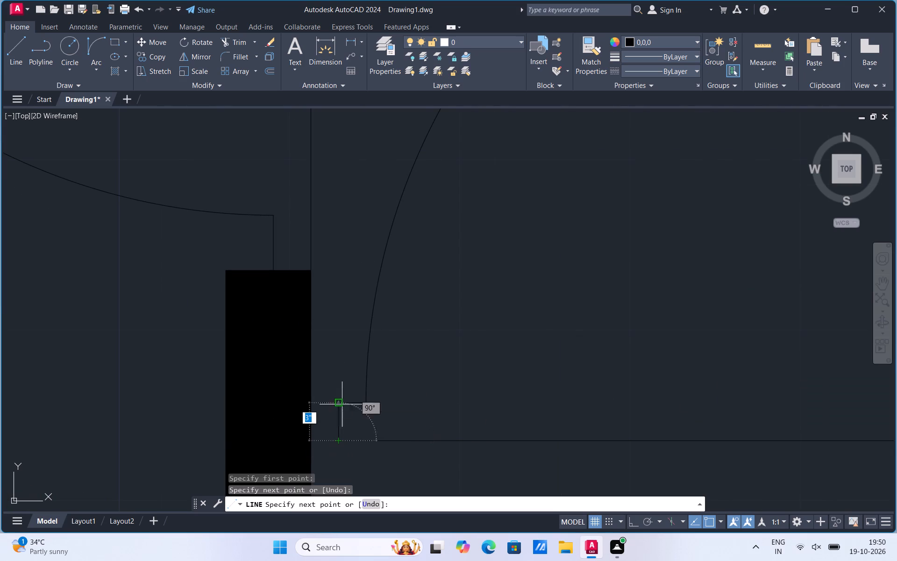
{"action": "left_click", "coordinate": [342, 362]}
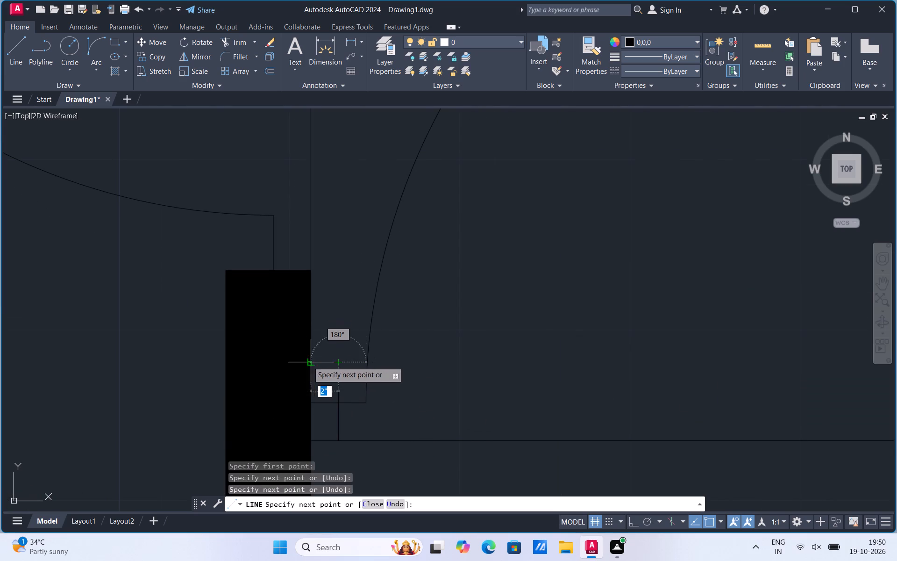
{"action": "left_click", "coordinate": [308, 361]}
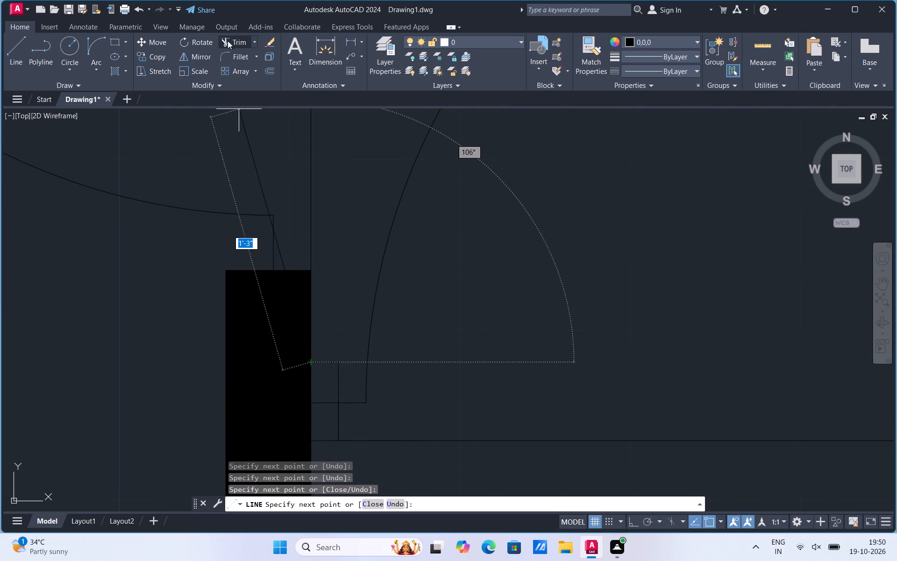
Trim the door stub line and the wall-face line that lie inside the small jamb outline.
{"action": "left_click", "coordinate": [236, 41]}
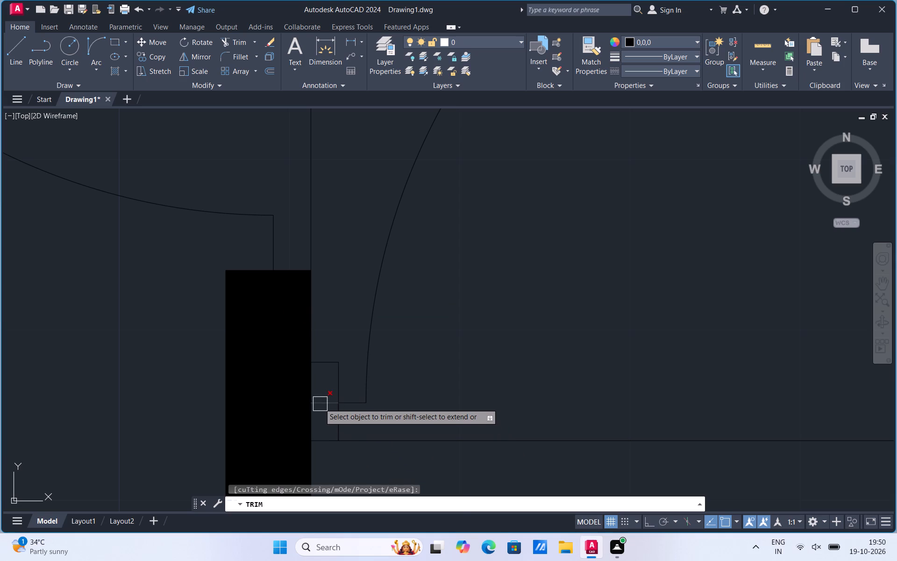
{"action": "left_click", "coordinate": [320, 403]}
{"action": "left_click", "coordinate": [309, 394]}
{"action": "left_click", "coordinate": [310, 394]}
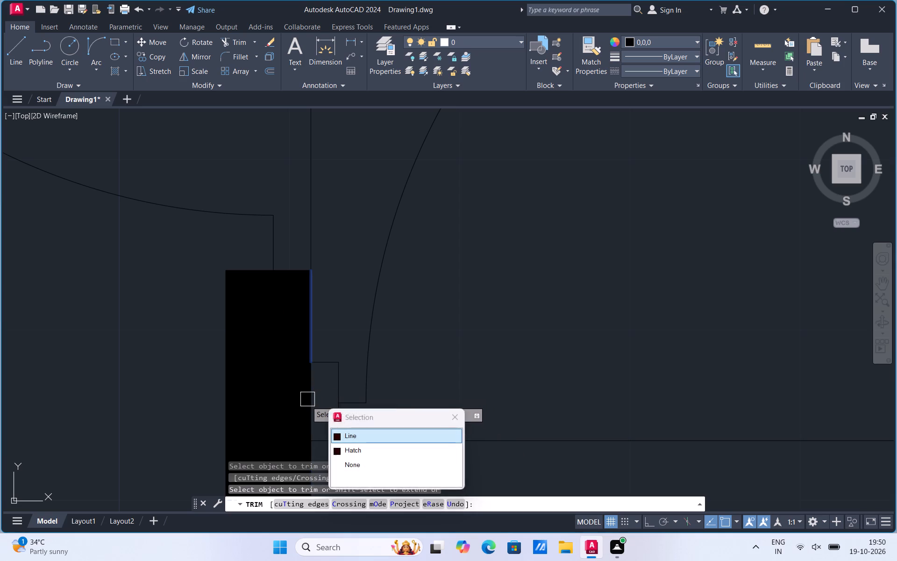
{"action": "left_click", "coordinate": [306, 401]}
{"action": "left_click", "coordinate": [311, 395]}
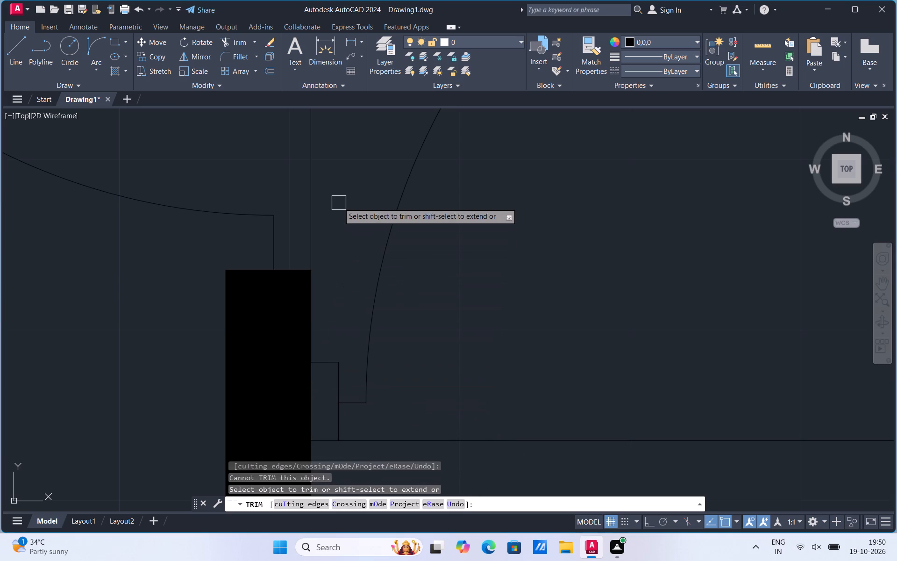
{"action": "key", "text": "Escape"}
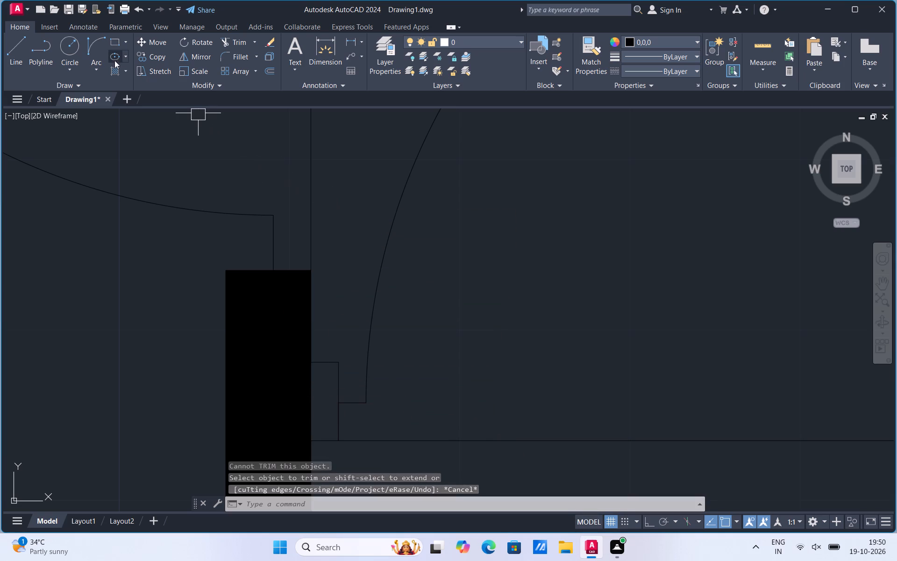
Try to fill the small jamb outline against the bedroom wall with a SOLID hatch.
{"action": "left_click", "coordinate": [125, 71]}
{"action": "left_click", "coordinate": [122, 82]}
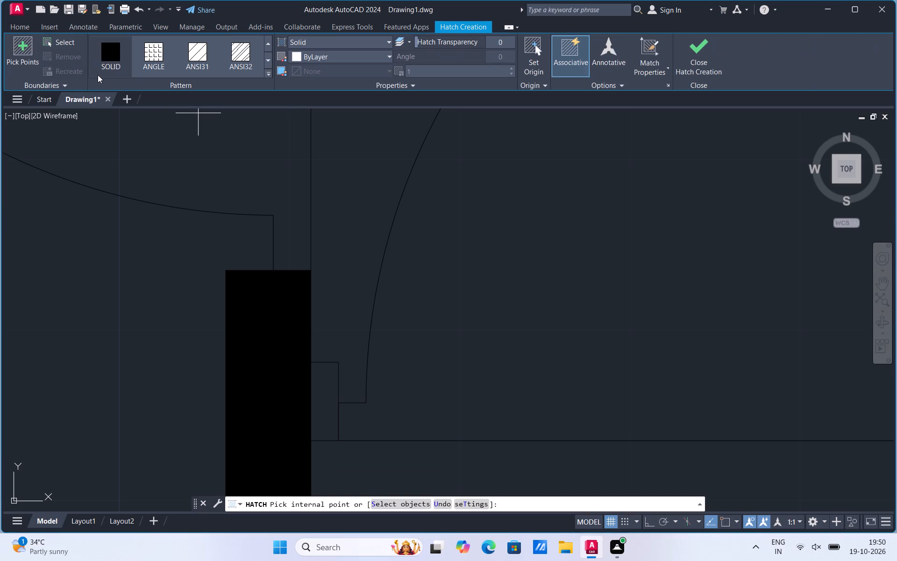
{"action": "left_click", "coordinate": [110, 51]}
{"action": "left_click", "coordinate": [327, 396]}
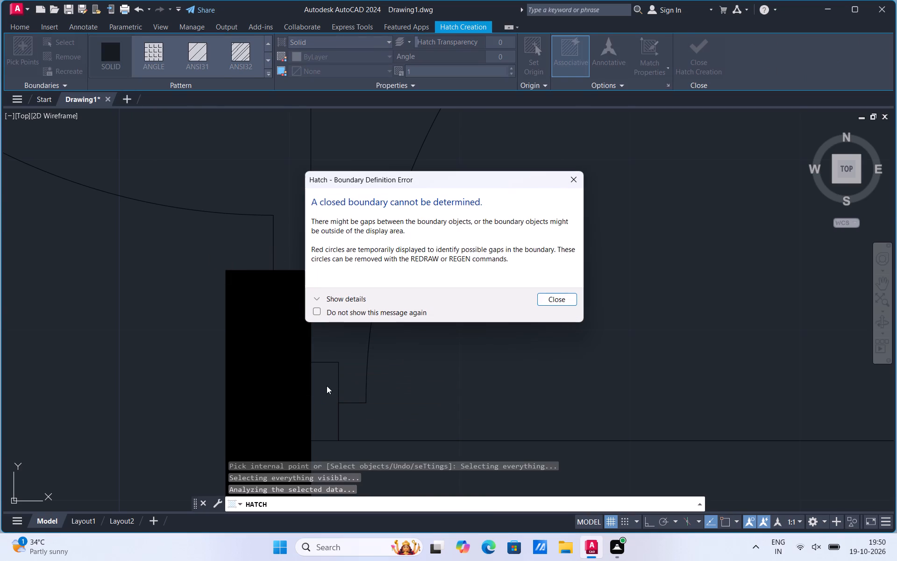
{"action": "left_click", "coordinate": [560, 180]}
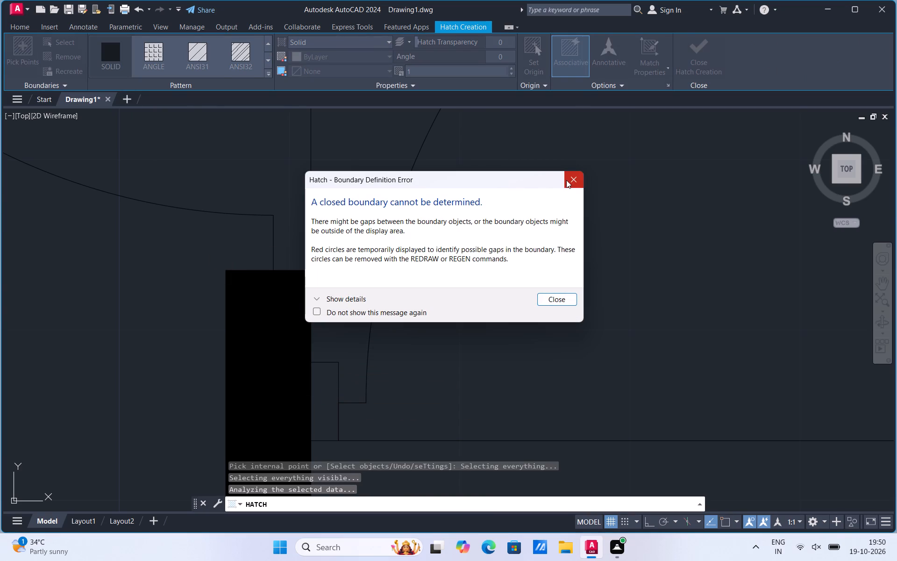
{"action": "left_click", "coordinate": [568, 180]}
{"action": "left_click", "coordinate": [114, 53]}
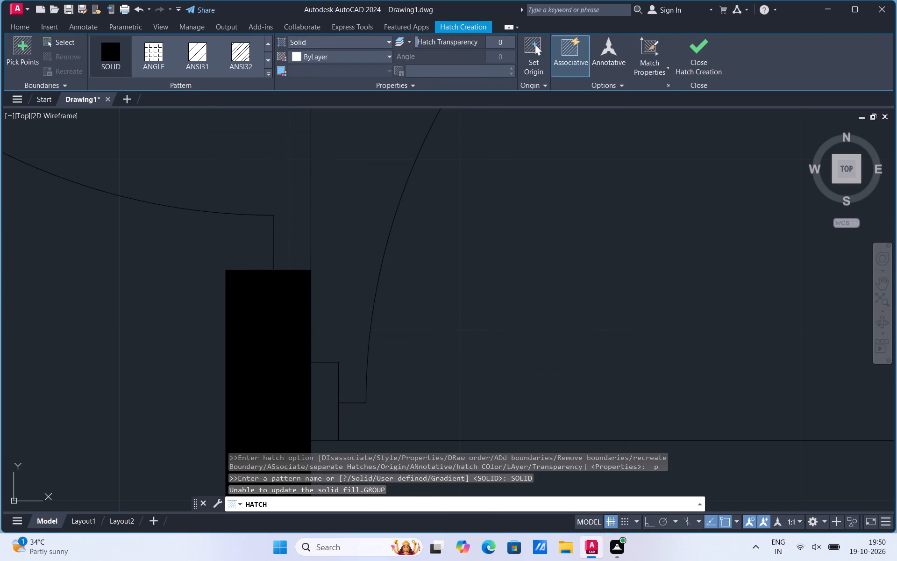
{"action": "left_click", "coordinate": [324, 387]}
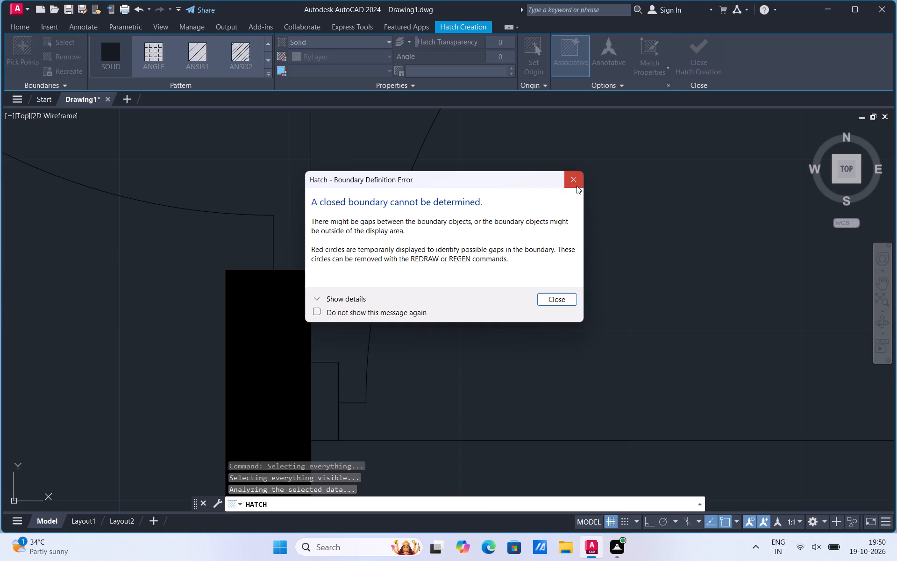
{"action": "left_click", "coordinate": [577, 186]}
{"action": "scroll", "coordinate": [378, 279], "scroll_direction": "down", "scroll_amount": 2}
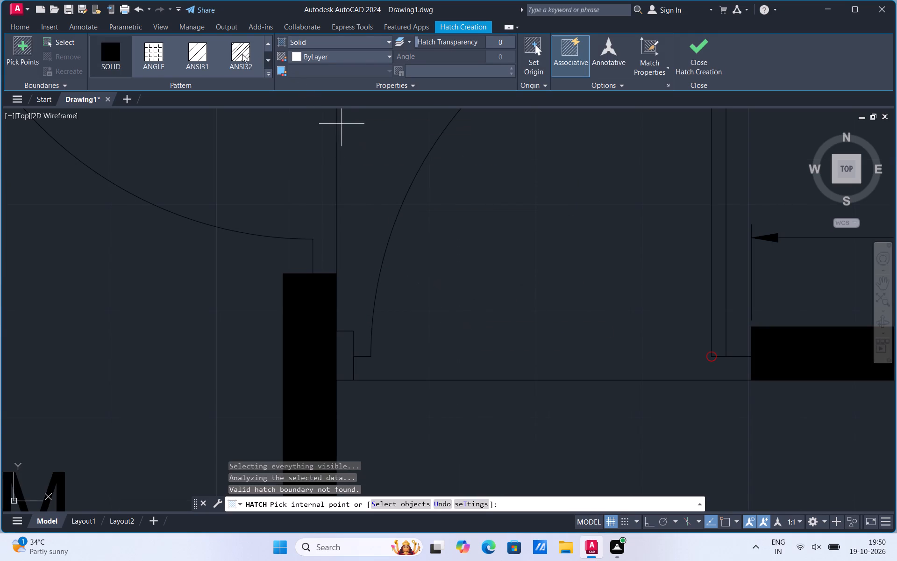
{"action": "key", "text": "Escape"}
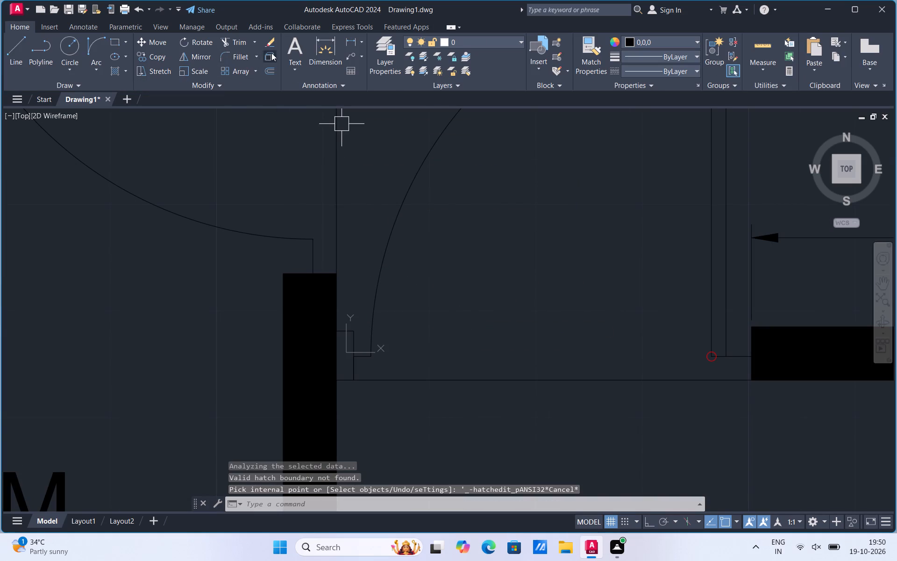
Trim away the threshold line spanning the door opening between the jamb outline and the stair wall.
{"action": "left_click", "coordinate": [242, 44]}
{"action": "left_click", "coordinate": [398, 388]}
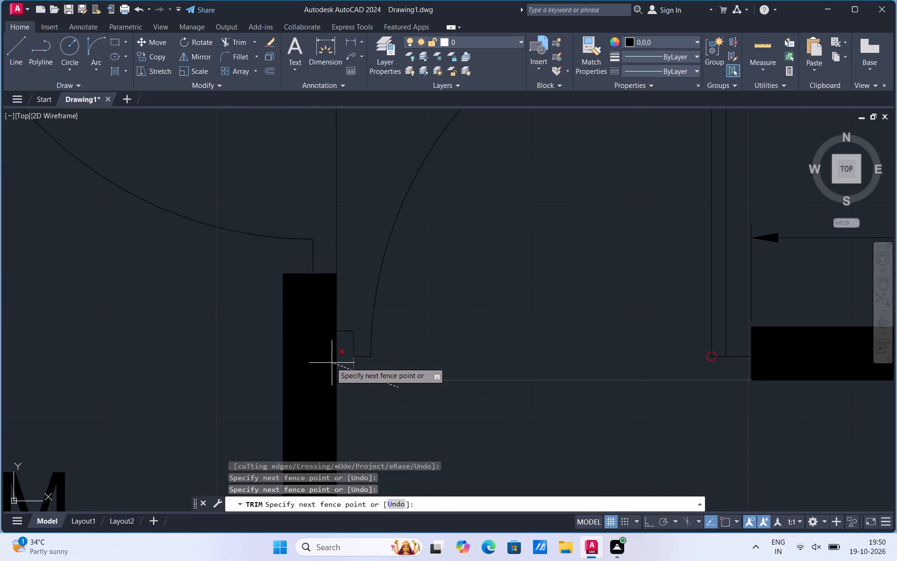
{"action": "left_click", "coordinate": [406, 360]}
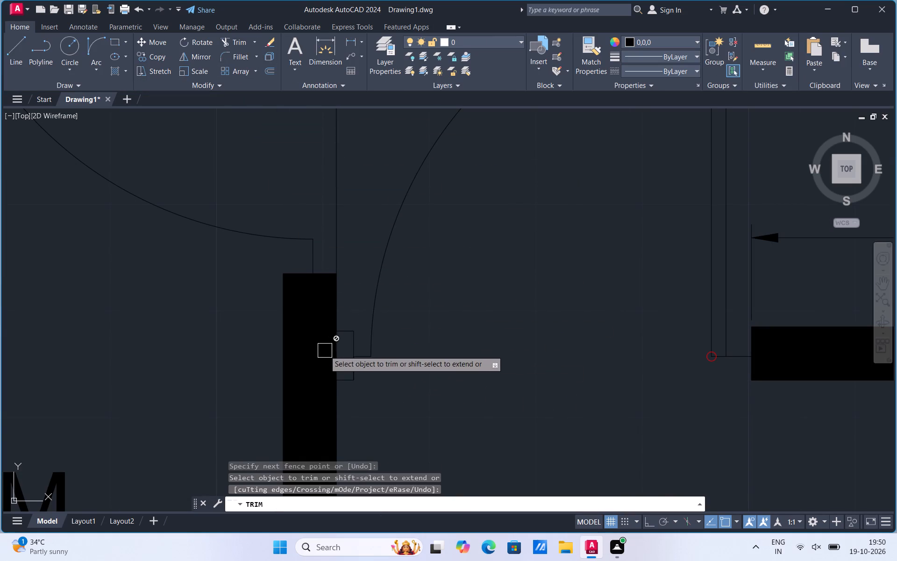
{"action": "key", "text": "Escape"}
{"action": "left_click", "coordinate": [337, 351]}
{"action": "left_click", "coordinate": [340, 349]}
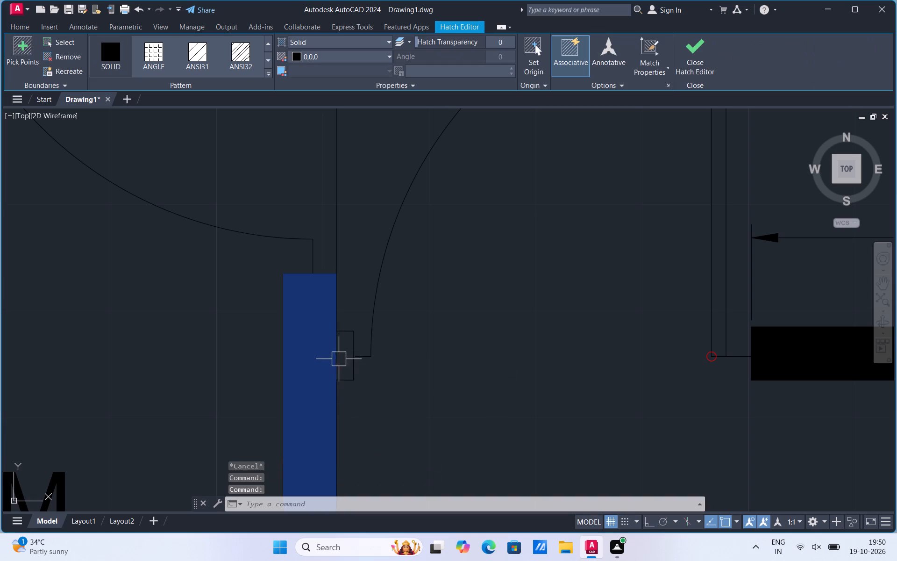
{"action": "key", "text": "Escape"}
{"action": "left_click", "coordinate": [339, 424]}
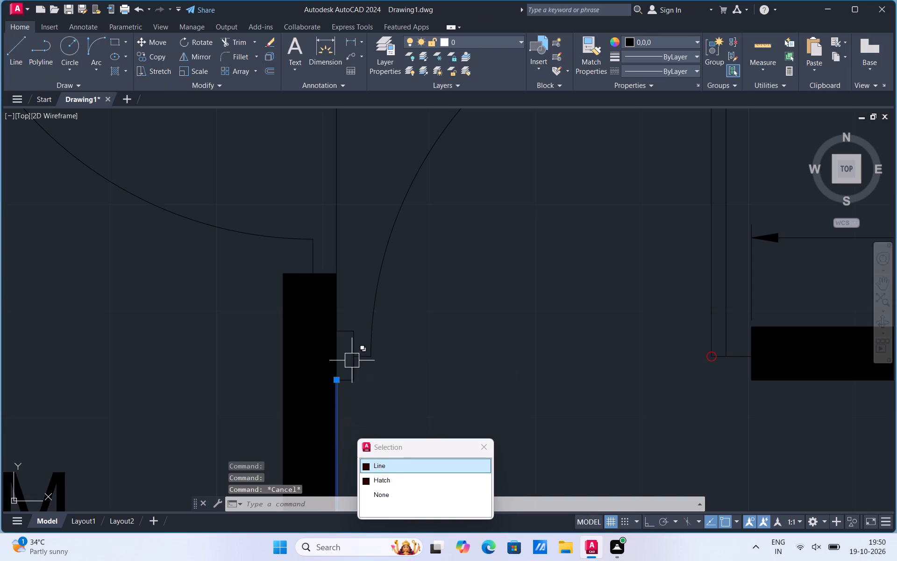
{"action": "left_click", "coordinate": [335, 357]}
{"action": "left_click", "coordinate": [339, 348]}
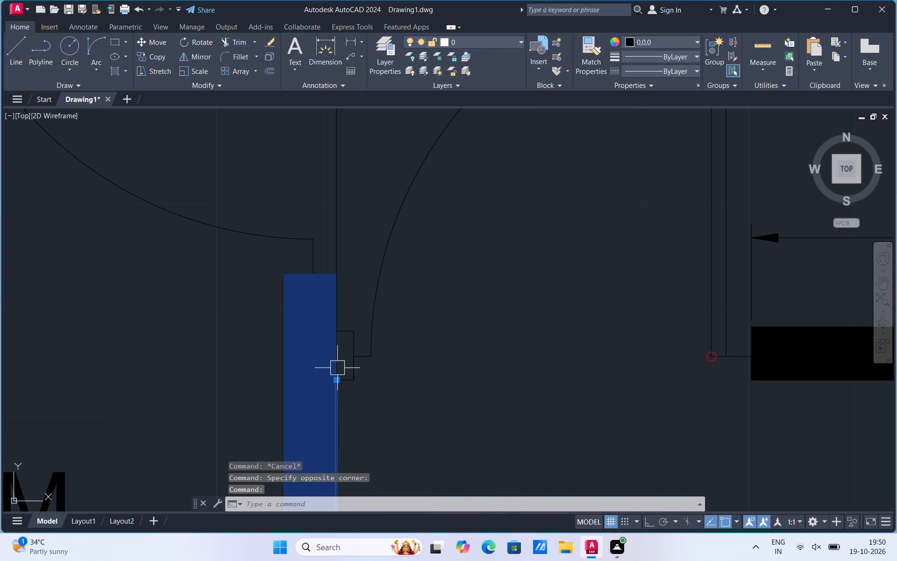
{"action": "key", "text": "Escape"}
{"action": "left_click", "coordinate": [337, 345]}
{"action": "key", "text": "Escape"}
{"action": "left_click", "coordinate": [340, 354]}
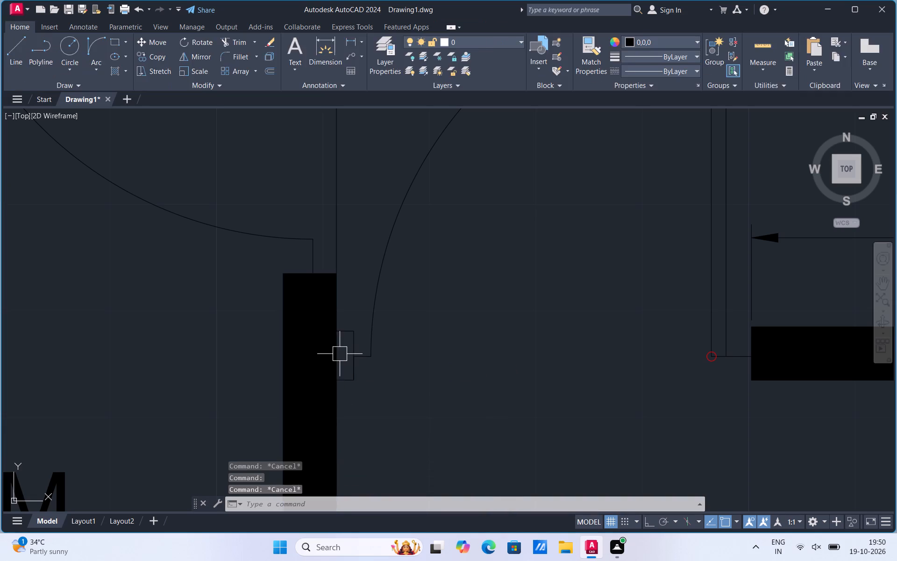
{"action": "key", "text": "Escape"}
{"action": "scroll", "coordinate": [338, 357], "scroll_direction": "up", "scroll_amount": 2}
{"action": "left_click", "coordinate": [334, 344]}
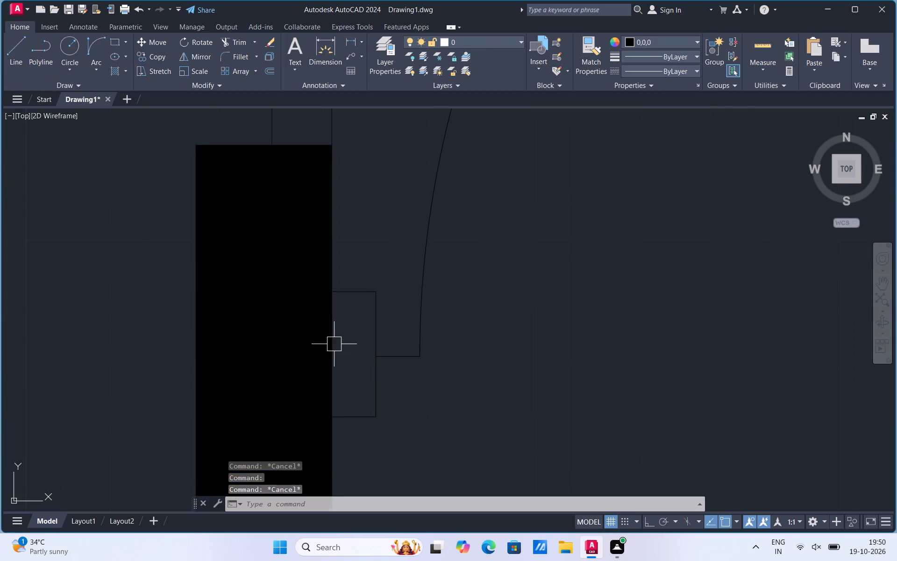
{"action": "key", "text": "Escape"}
Delete the stray zigzag lines below the LIVING&DINING label.
{"action": "scroll", "coordinate": [334, 369], "scroll_direction": "down", "scroll_amount": 3}
{"action": "scroll", "coordinate": [382, 427], "scroll_direction": "down", "scroll_amount": 2}
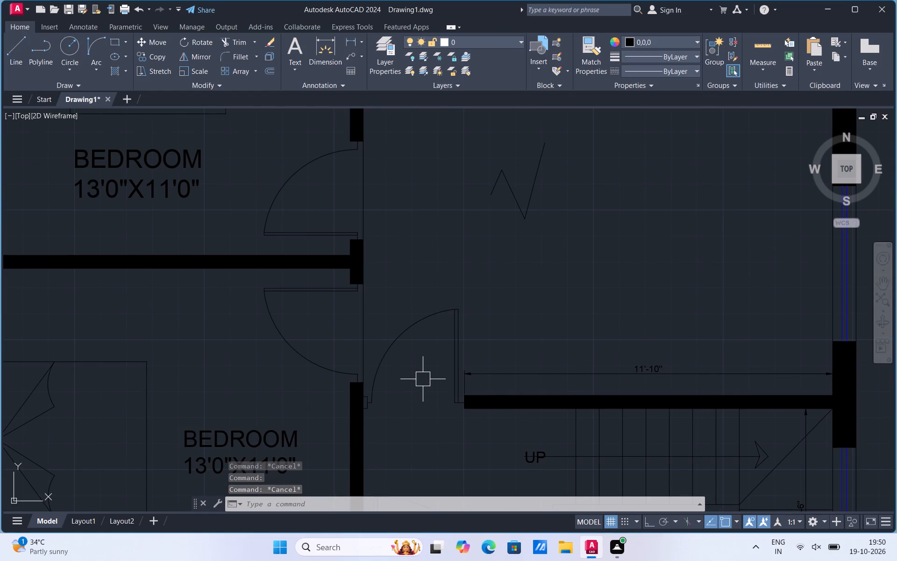
{"action": "scroll", "coordinate": [423, 379], "scroll_direction": "down", "scroll_amount": 2}
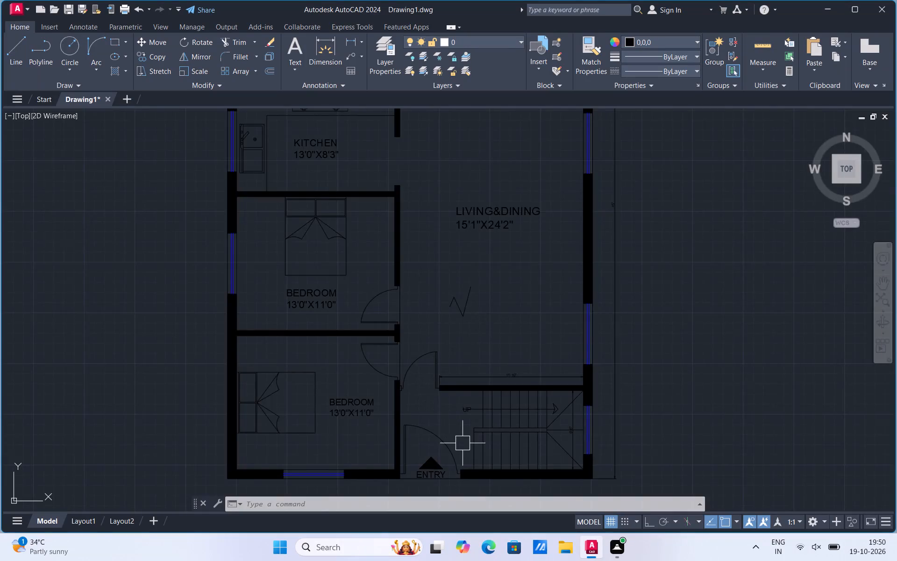
{"action": "scroll", "coordinate": [463, 444], "scroll_direction": "down", "scroll_amount": 1}
{"action": "scroll", "coordinate": [470, 338], "scroll_direction": "up", "scroll_amount": 2}
{"action": "left_click_drag", "start_coordinate": [428, 414], "coordinate": [430, 409]}
{"action": "left_click", "coordinate": [486, 346]}
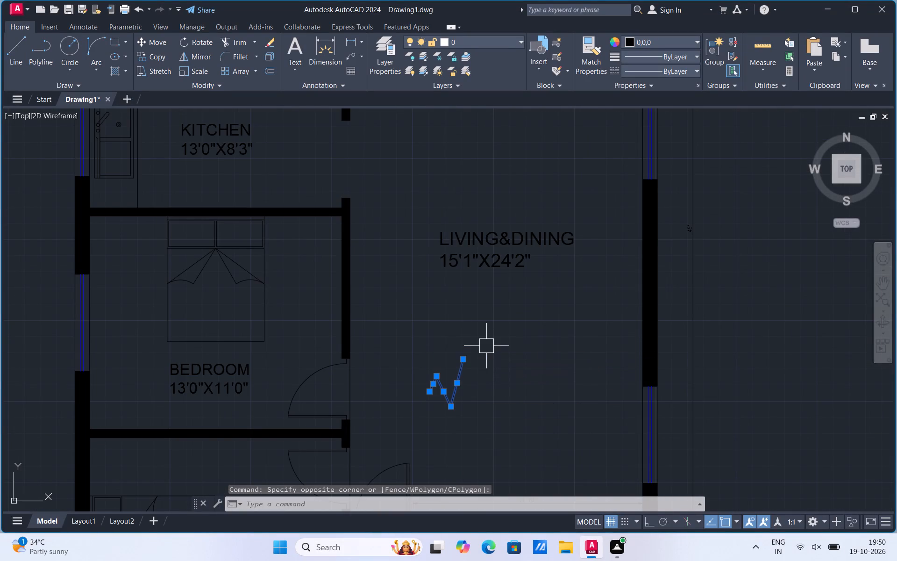
{"action": "key", "text": "Delete"}
Add a horizontal linear dimension across the living and dining room, just below the 10'0"X12'0" bedroom's wall.
{"action": "scroll", "coordinate": [492, 325], "scroll_direction": "down", "scroll_amount": 2}
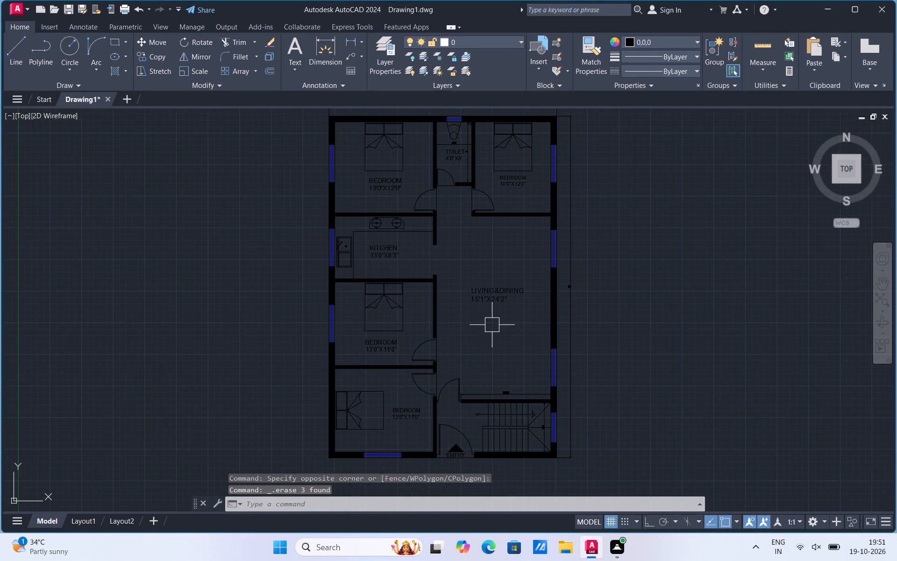
{"action": "scroll", "coordinate": [544, 429], "scroll_direction": "up", "scroll_amount": 2}
{"action": "scroll", "coordinate": [544, 434], "scroll_direction": "down", "scroll_amount": 2}
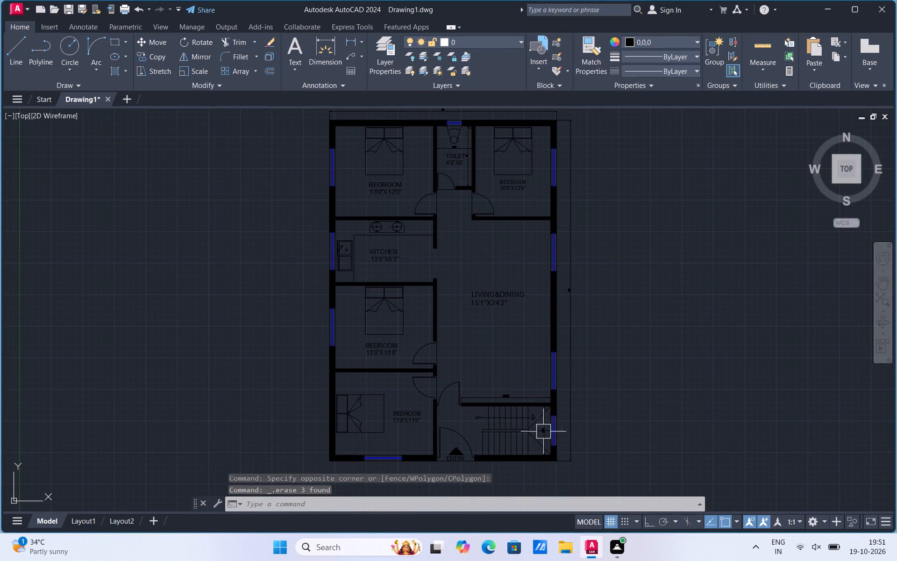
{"action": "scroll", "coordinate": [524, 160], "scroll_direction": "up", "scroll_amount": 2}
{"action": "left_click", "coordinate": [352, 39]}
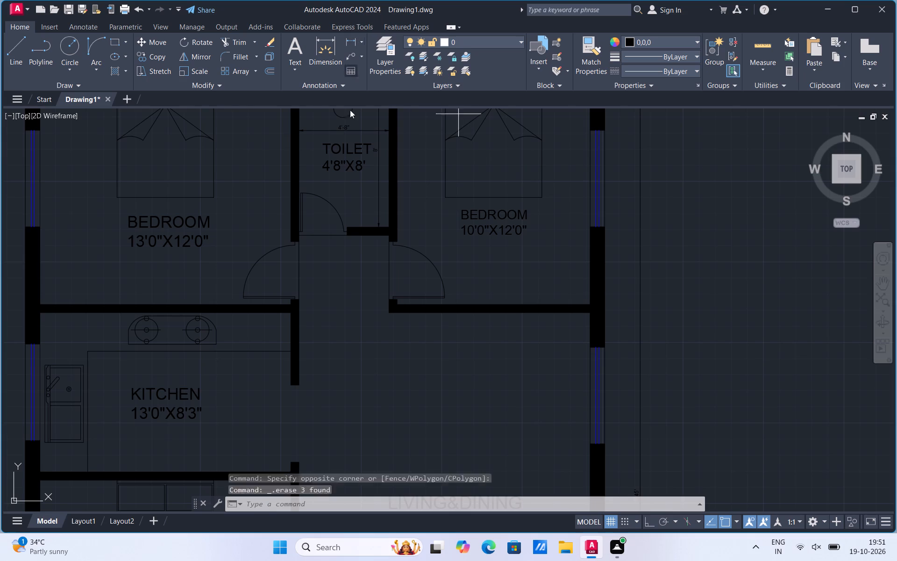
{"action": "left_click", "coordinate": [588, 312]}
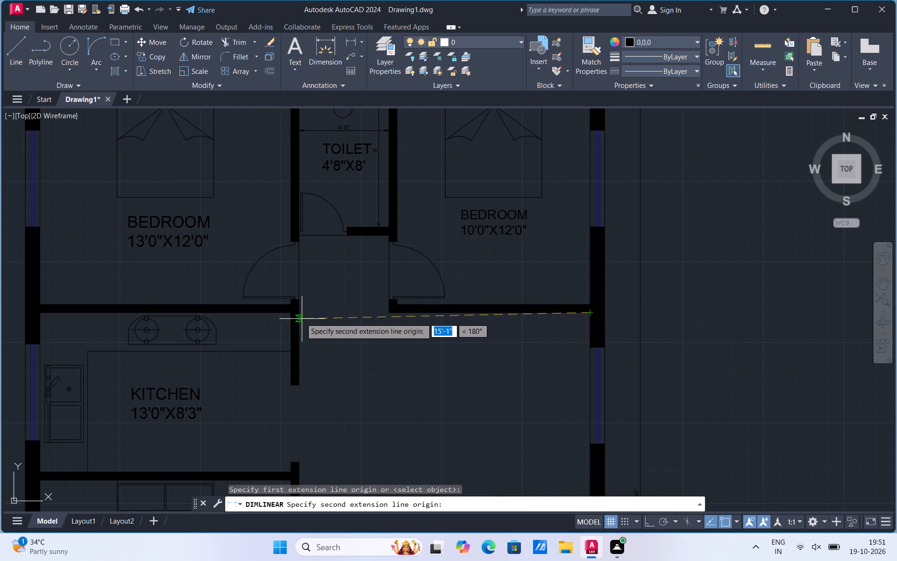
{"action": "left_click", "coordinate": [298, 316]}
{"action": "left_click", "coordinate": [295, 349]}
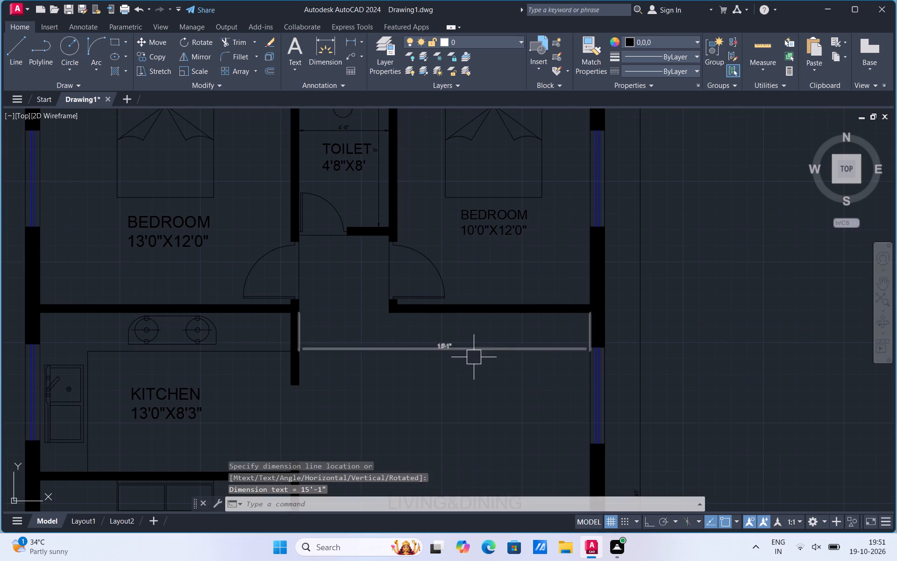
Add a vertical linear dimension along the living and dining room's exterior wall, from the 10'0"X12'0" bedroom's wall to the stair wall.
{"action": "scroll", "coordinate": [474, 357], "scroll_direction": "up", "scroll_amount": 2}
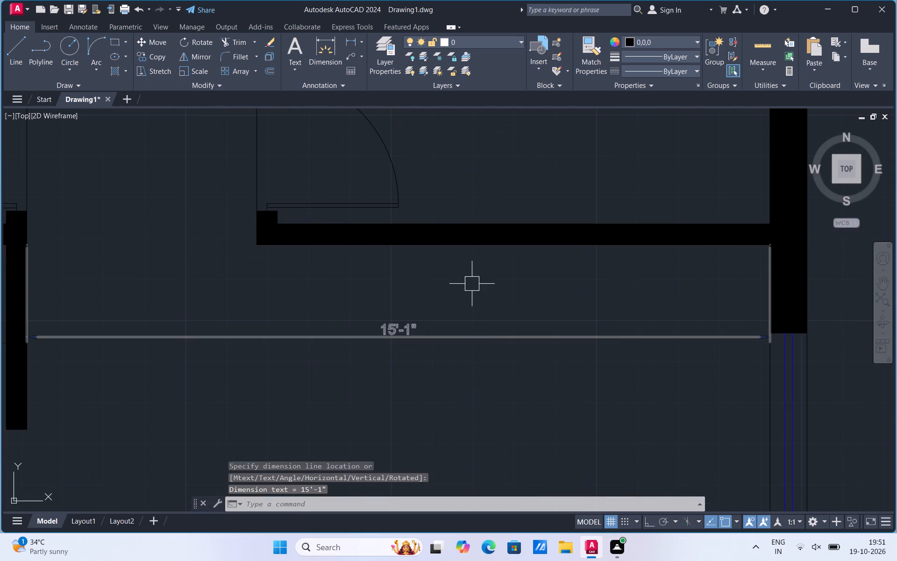
{"action": "left_click", "coordinate": [351, 40]}
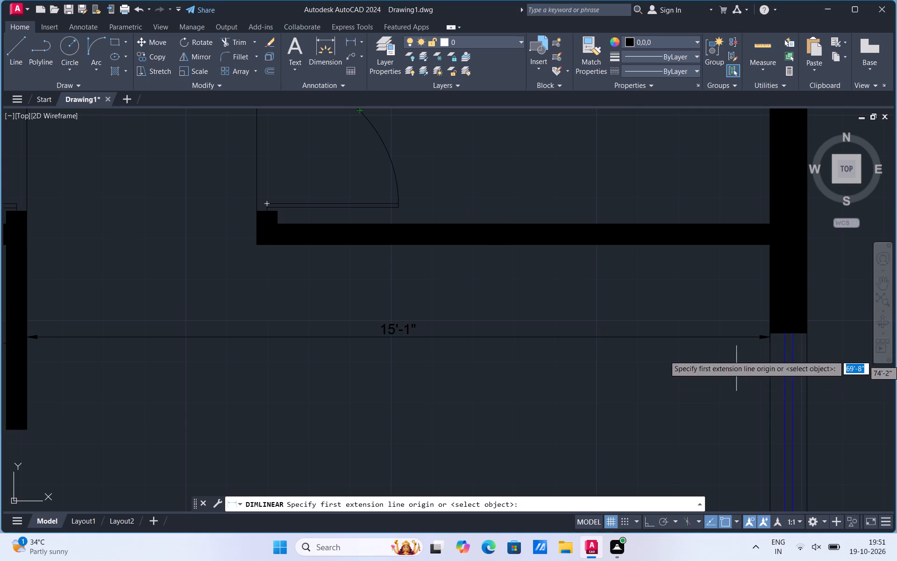
{"action": "left_click", "coordinate": [771, 245]}
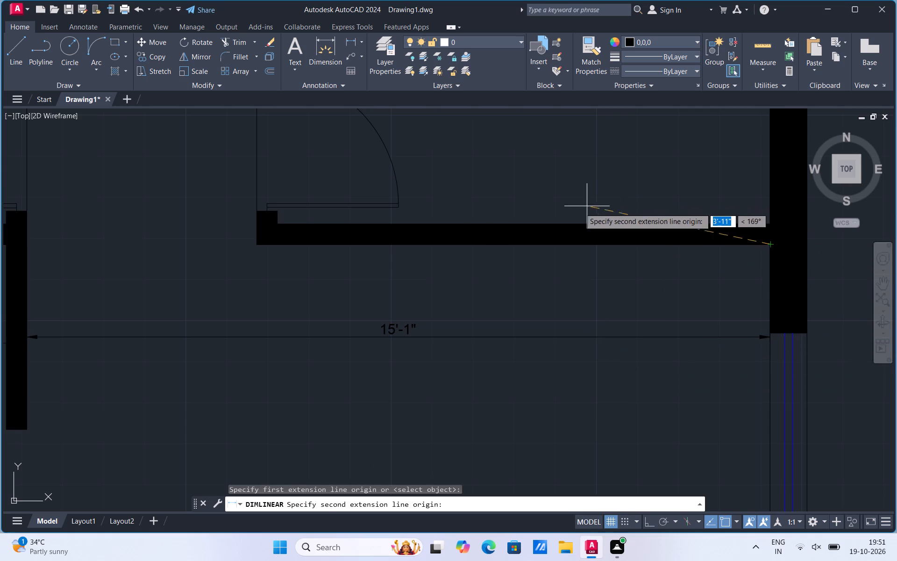
{"action": "scroll", "coordinate": [578, 209], "scroll_direction": "down", "scroll_amount": 4}
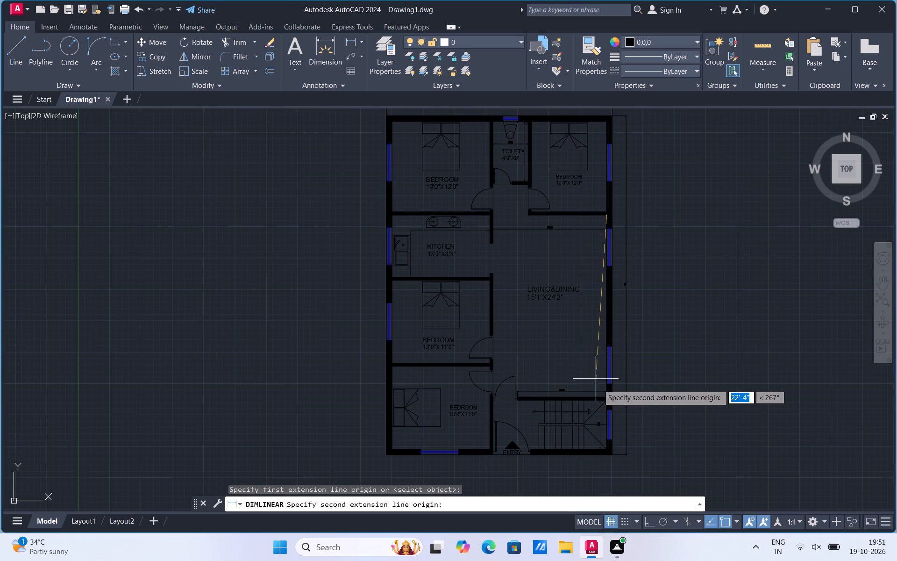
{"action": "scroll", "coordinate": [601, 392], "scroll_direction": "up", "scroll_amount": 3}
{"action": "left_click", "coordinate": [624, 414]}
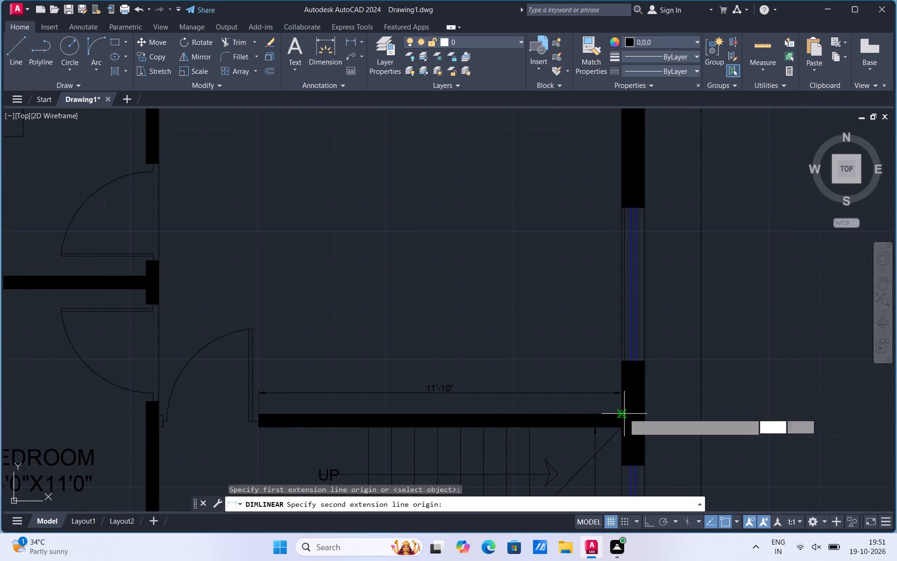
{"action": "left_click", "coordinate": [590, 400]}
Draw a threshold line across the door opening above the entry, from the jamb outline's lower corner to the stair wall's lower corner.
{"action": "scroll", "coordinate": [547, 460], "scroll_direction": "down", "scroll_amount": 2}
{"action": "scroll", "coordinate": [537, 253], "scroll_direction": "up", "scroll_amount": 2}
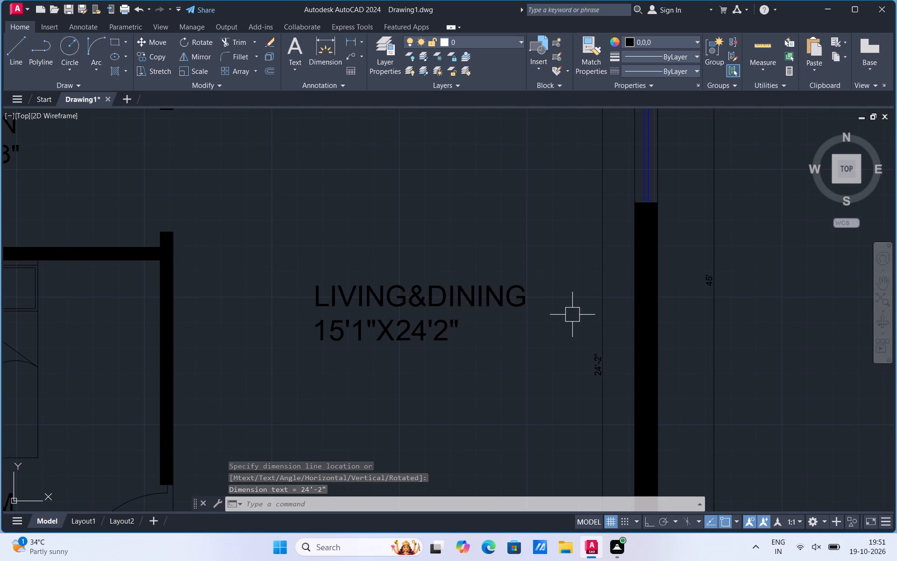
{"action": "scroll", "coordinate": [572, 315], "scroll_direction": "down", "scroll_amount": 3}
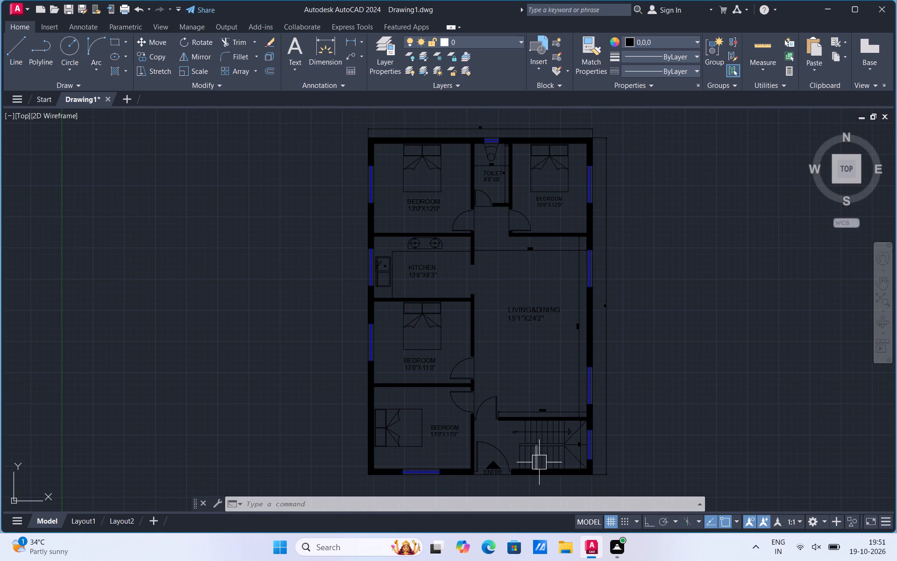
{"action": "scroll", "coordinate": [539, 462], "scroll_direction": "up", "scroll_amount": 1}
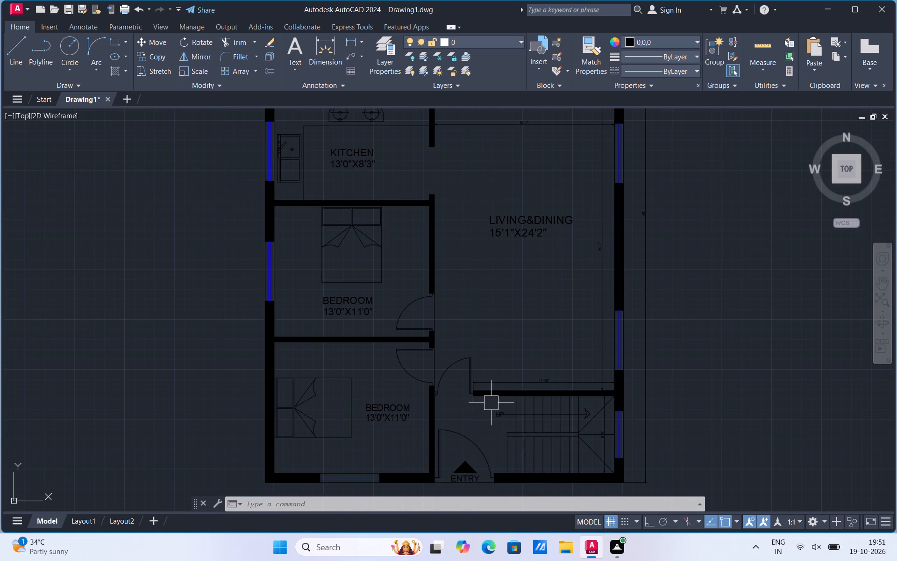
{"action": "scroll", "coordinate": [491, 402], "scroll_direction": "up", "scroll_amount": 2}
{"action": "left_click", "coordinate": [9, 65]}
{"action": "scroll", "coordinate": [345, 403], "scroll_direction": "up", "scroll_amount": 1}
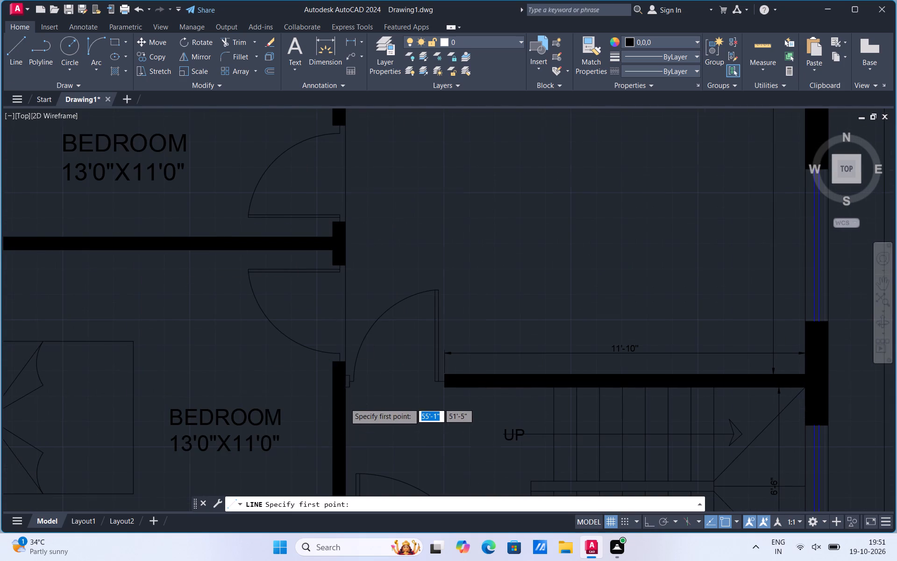
{"action": "scroll", "coordinate": [345, 403], "scroll_direction": "up", "scroll_amount": 1}
{"action": "left_click", "coordinate": [355, 362]}
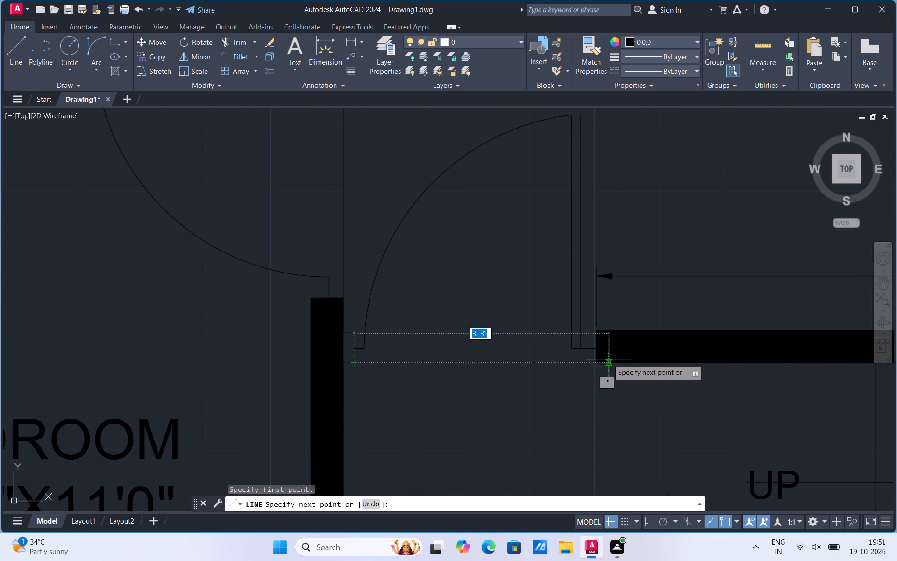
{"action": "left_click", "coordinate": [597, 364]}
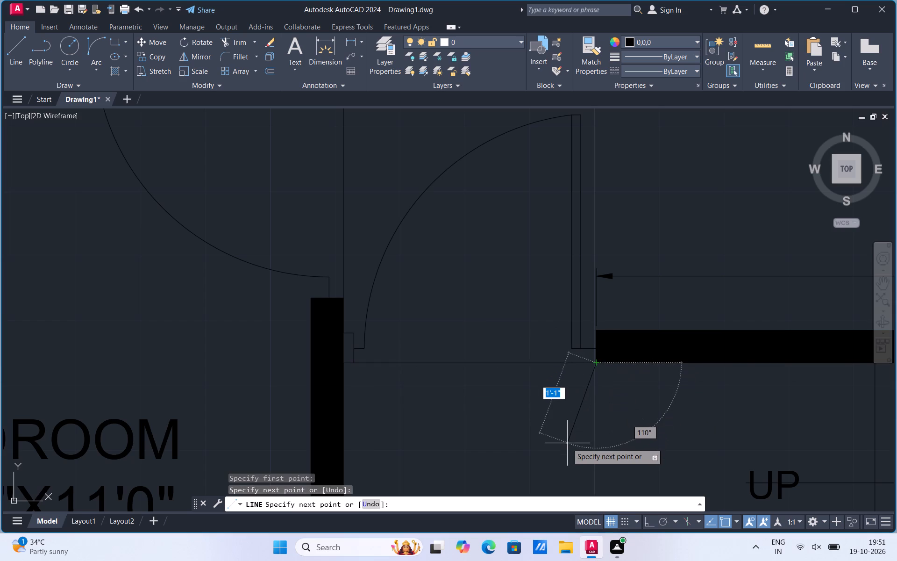
{"action": "key", "text": "Escape"}
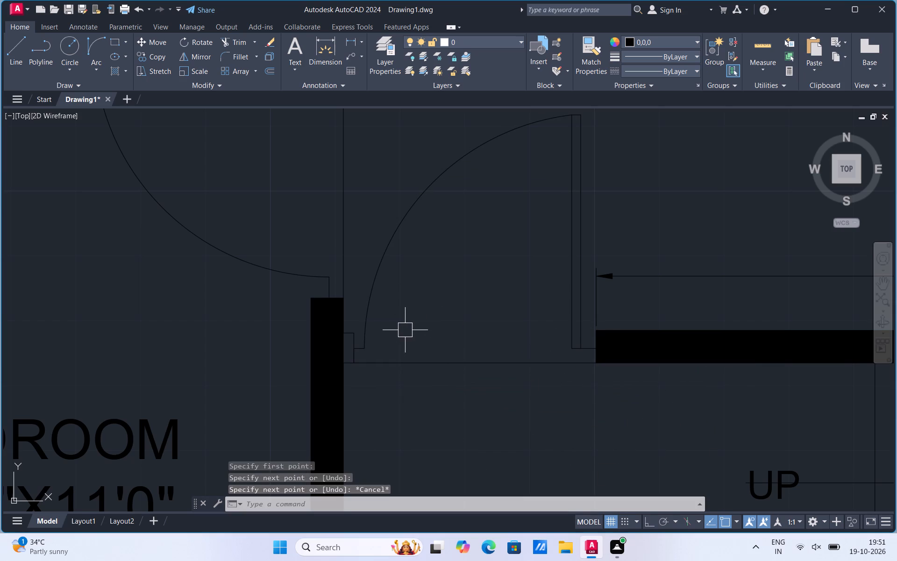
Delete the horizontal and vertical dimensions inside the toilet.
{"action": "scroll", "coordinate": [433, 312], "scroll_direction": "down", "scroll_amount": 3}
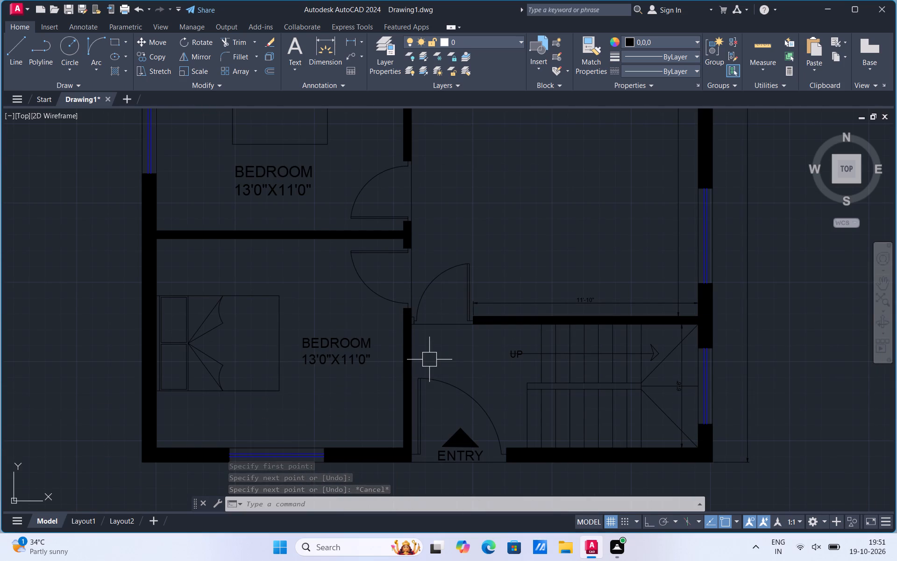
{"action": "scroll", "coordinate": [434, 330], "scroll_direction": "down", "scroll_amount": 2}
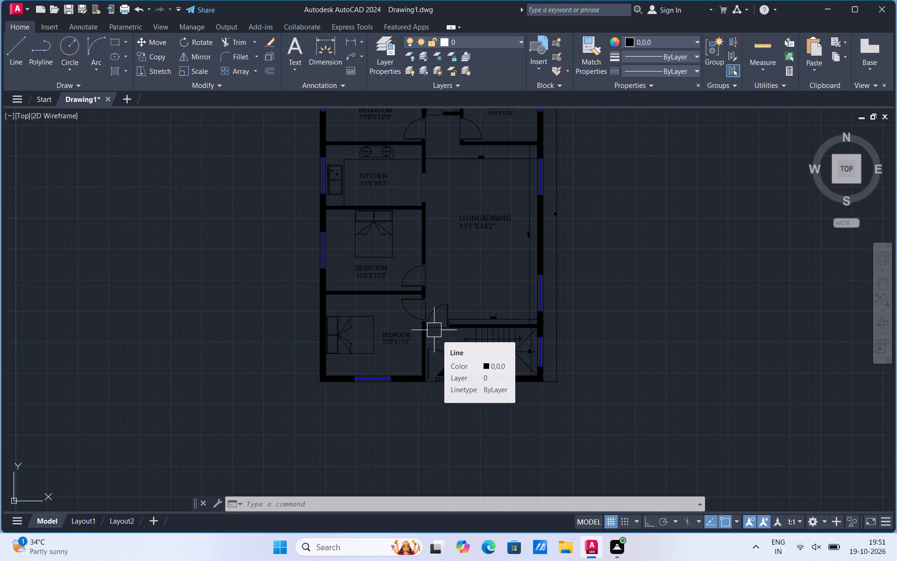
{"action": "scroll", "coordinate": [427, 354], "scroll_direction": "down", "scroll_amount": 1}
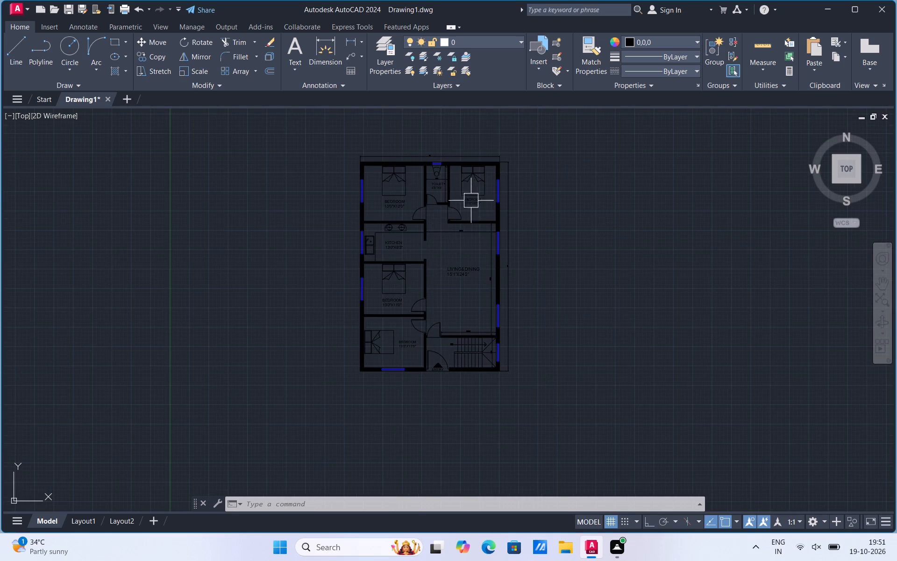
{"action": "scroll", "coordinate": [481, 184], "scroll_direction": "up", "scroll_amount": 2}
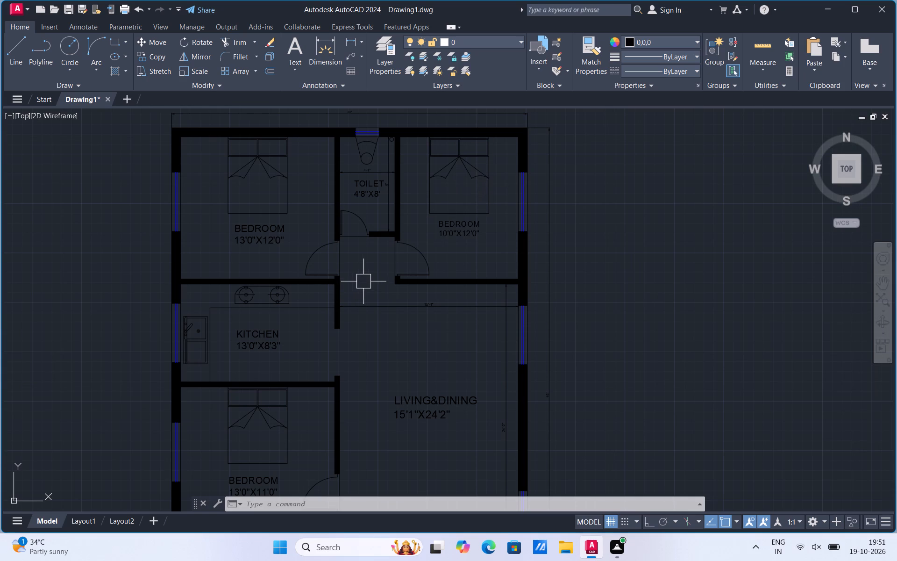
{"action": "scroll", "coordinate": [368, 151], "scroll_direction": "up", "scroll_amount": 2}
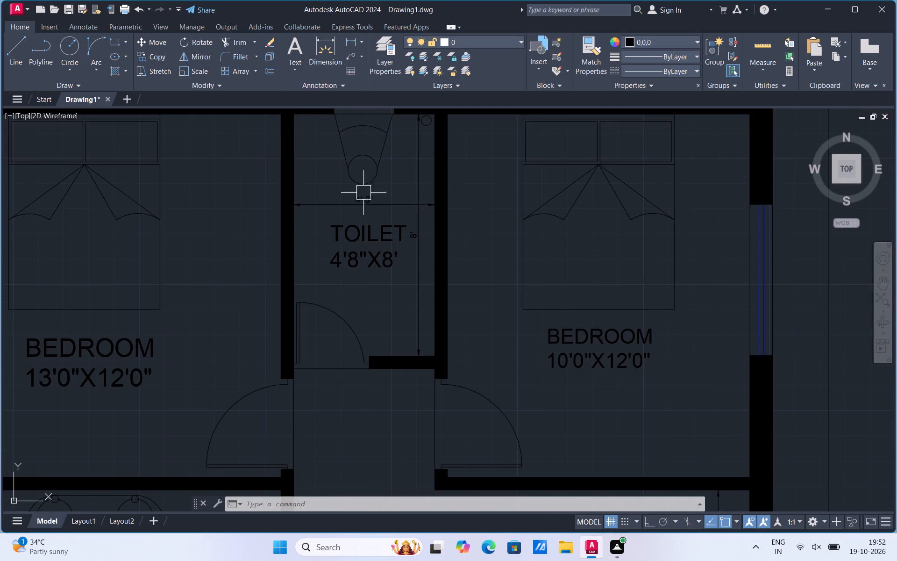
{"action": "left_click", "coordinate": [363, 203]}
{"action": "key", "text": "Delete"}
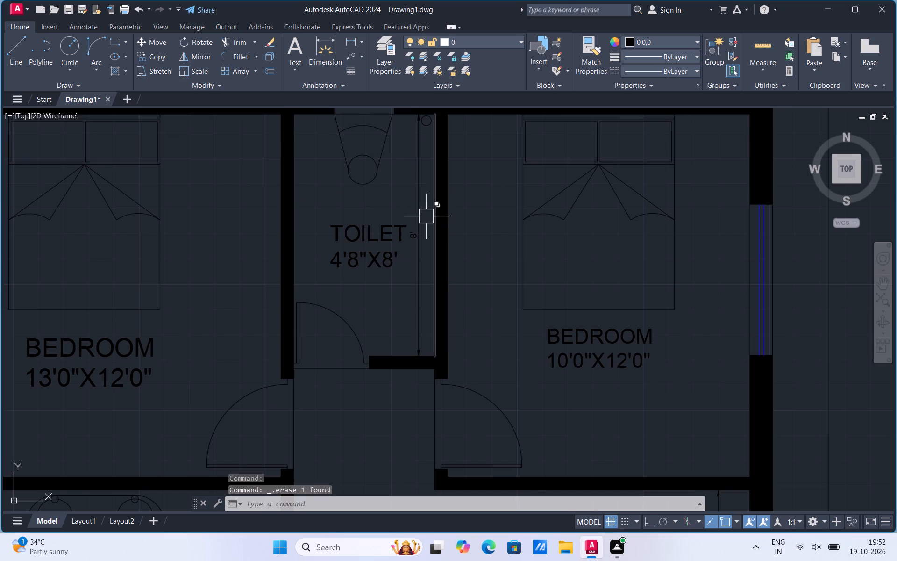
{"action": "left_click", "coordinate": [421, 214]}
{"action": "key", "text": "Delete"}
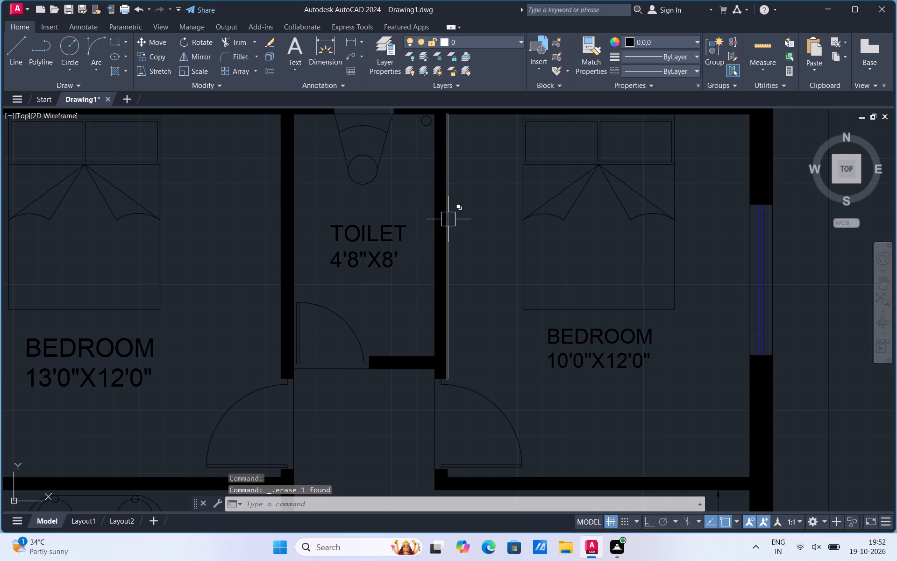
Examine the plan from the toilet and bedrooms through the living and dining room down to the entry and staircase.
{"action": "scroll", "coordinate": [459, 219], "scroll_direction": "down", "scroll_amount": 1}
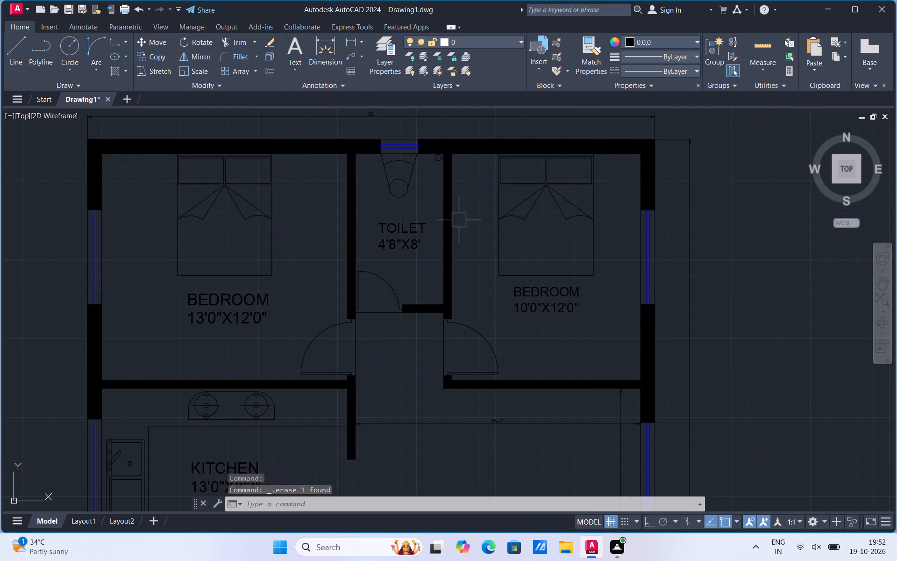
{"action": "scroll", "coordinate": [459, 222], "scroll_direction": "down", "scroll_amount": 1}
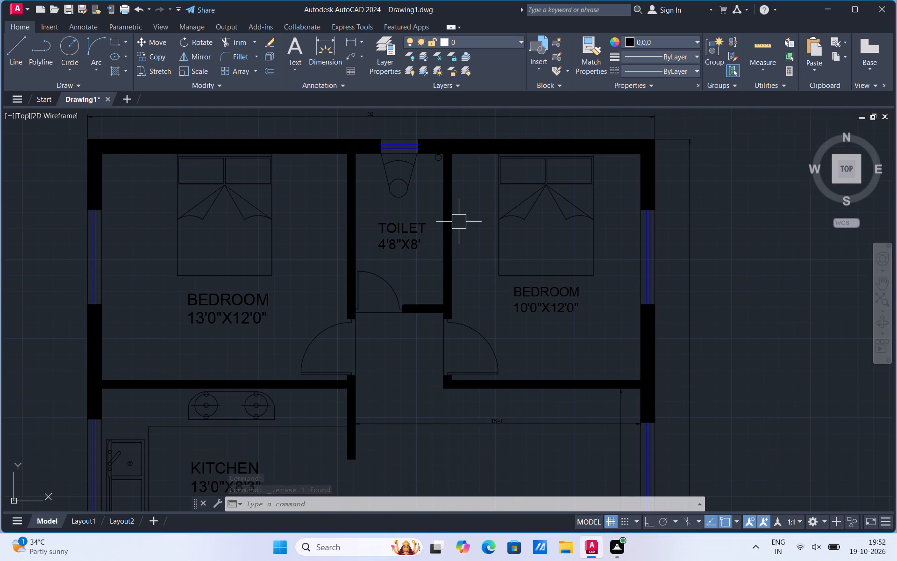
{"action": "scroll", "coordinate": [459, 222], "scroll_direction": "down", "scroll_amount": 1}
{"action": "scroll", "coordinate": [458, 350], "scroll_direction": "up", "scroll_amount": 2}
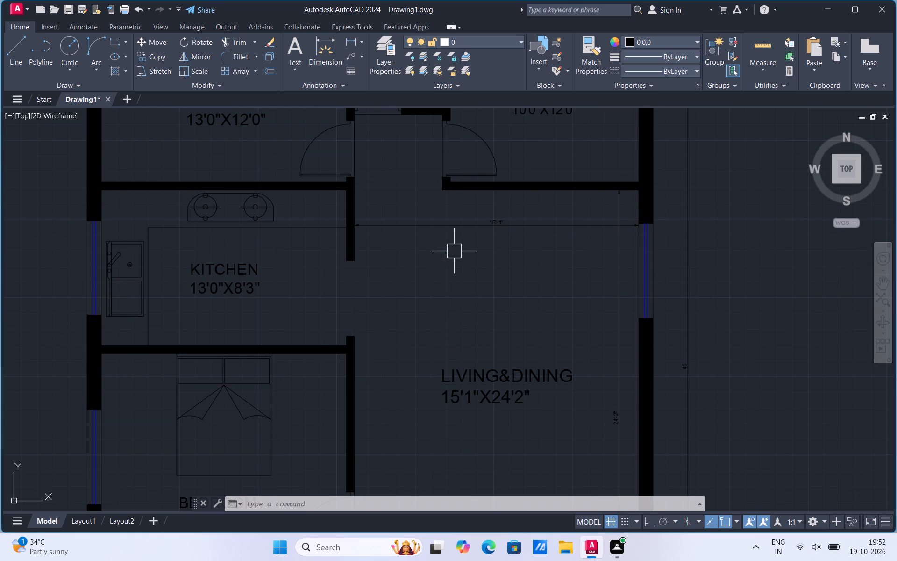
{"action": "scroll", "coordinate": [452, 238], "scroll_direction": "down", "scroll_amount": 3}
{"action": "scroll", "coordinate": [436, 330], "scroll_direction": "up", "scroll_amount": 3}
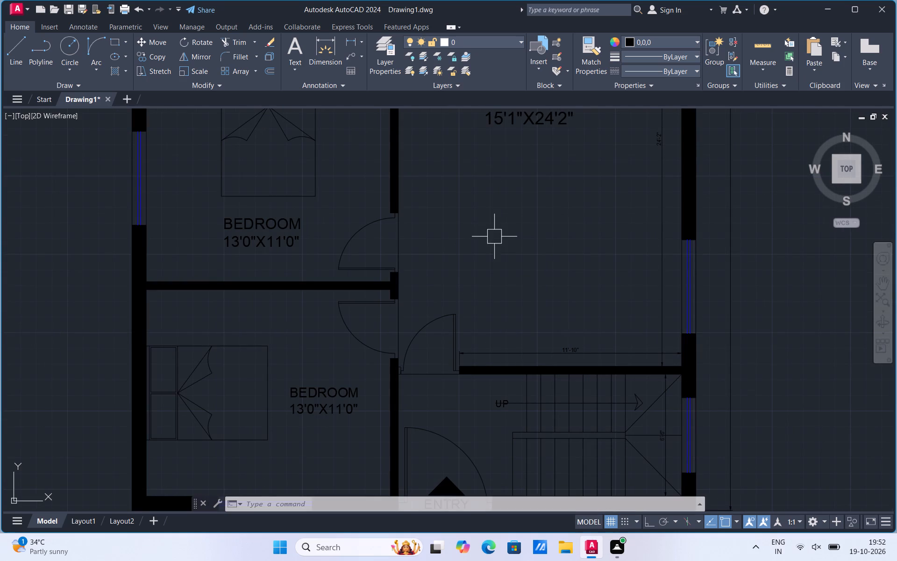
{"action": "scroll", "coordinate": [491, 258], "scroll_direction": "down", "scroll_amount": 3}
{"action": "scroll", "coordinate": [490, 305], "scroll_direction": "up", "scroll_amount": 3}
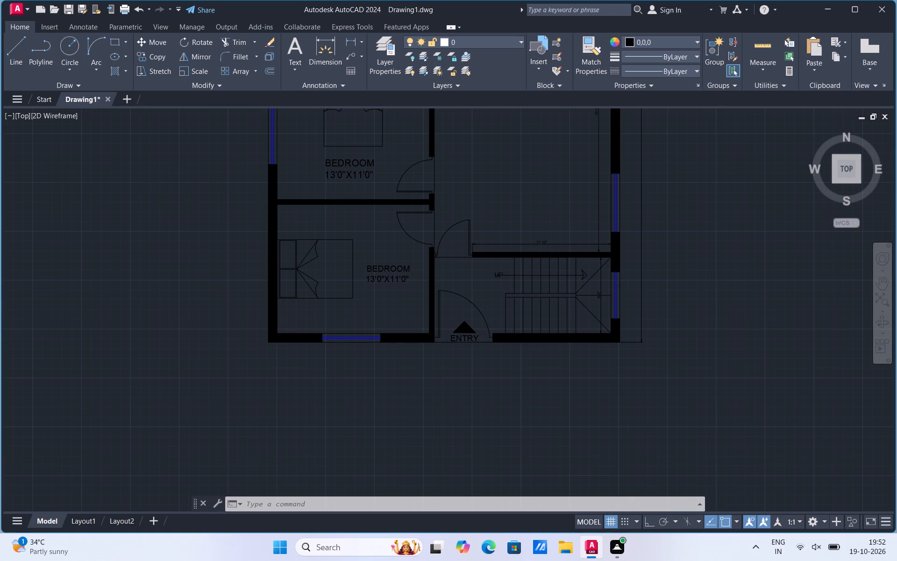
{"action": "left_click", "coordinate": [490, 305]}
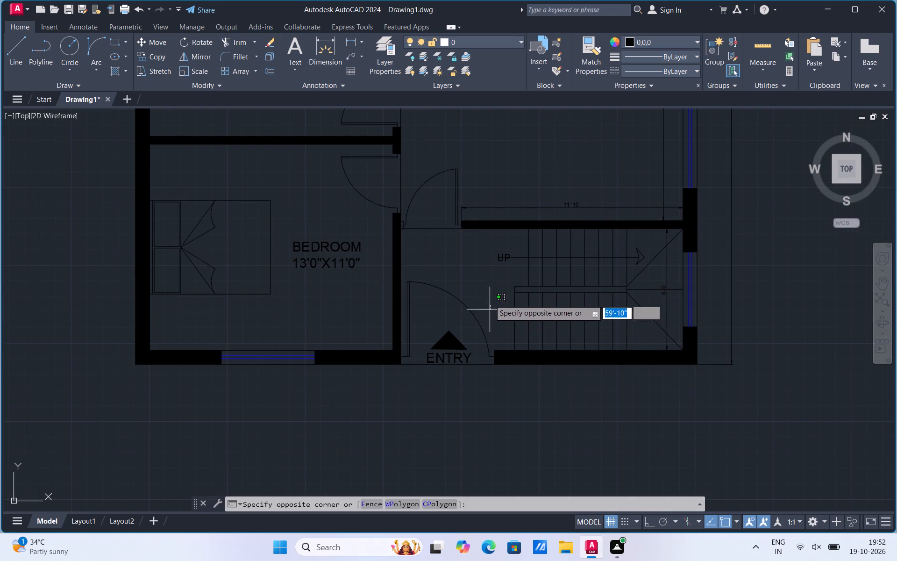
{"action": "key", "text": "Escape"}
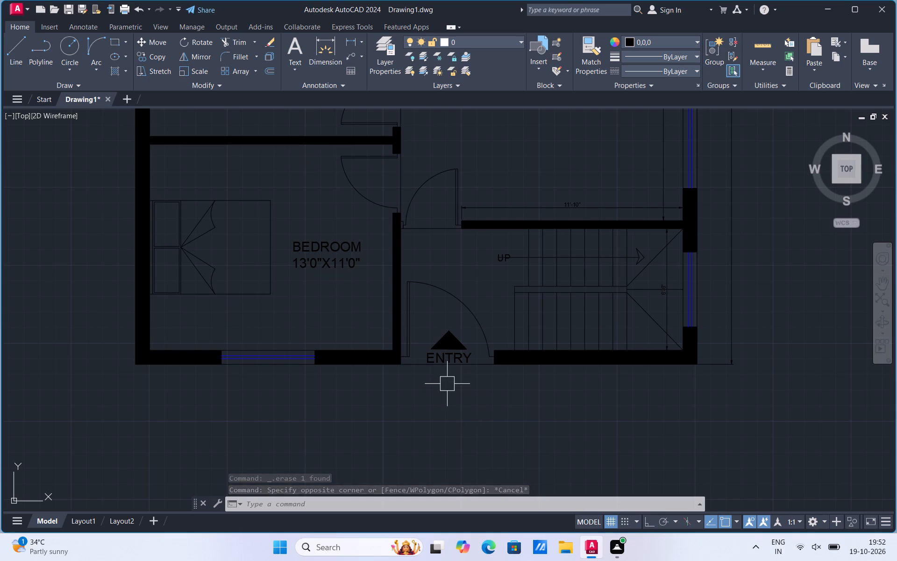
Add a horizontal linear dimension across the entry and staircase area, from the exterior wall to the bedroom wall, just below the stair wall.
{"action": "scroll", "coordinate": [449, 324], "scroll_direction": "up", "scroll_amount": 1}
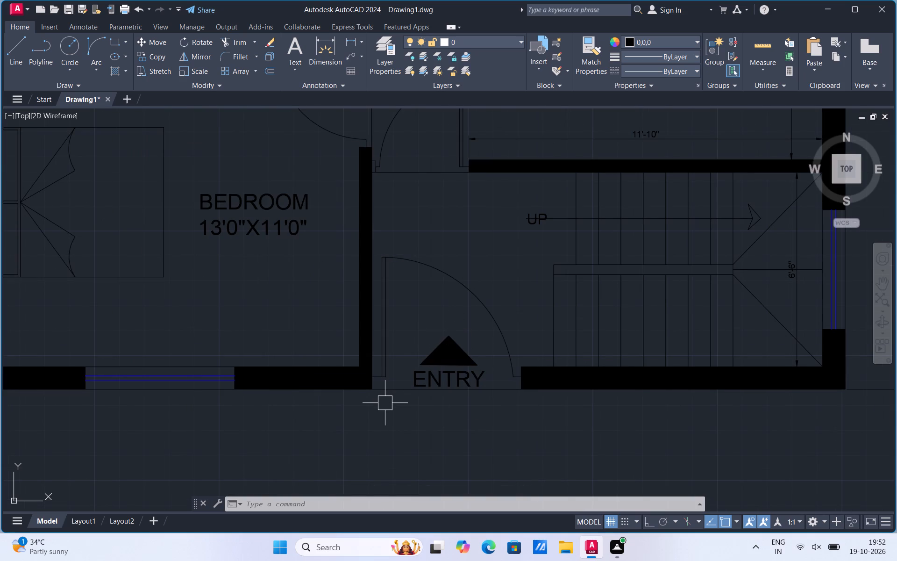
{"action": "left_click", "coordinate": [352, 41]}
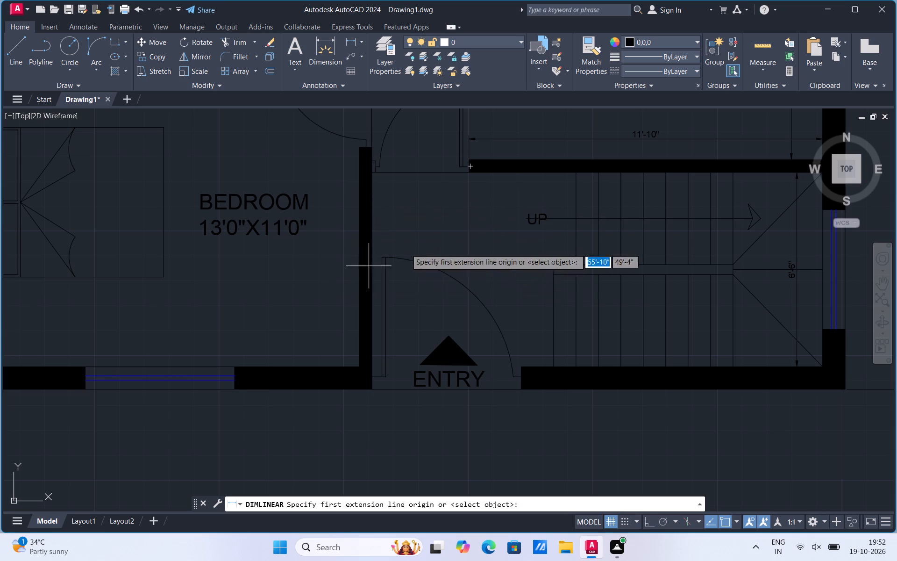
{"action": "scroll", "coordinate": [511, 229], "scroll_direction": "down", "scroll_amount": 1}
{"action": "scroll", "coordinate": [684, 194], "scroll_direction": "up", "scroll_amount": 2}
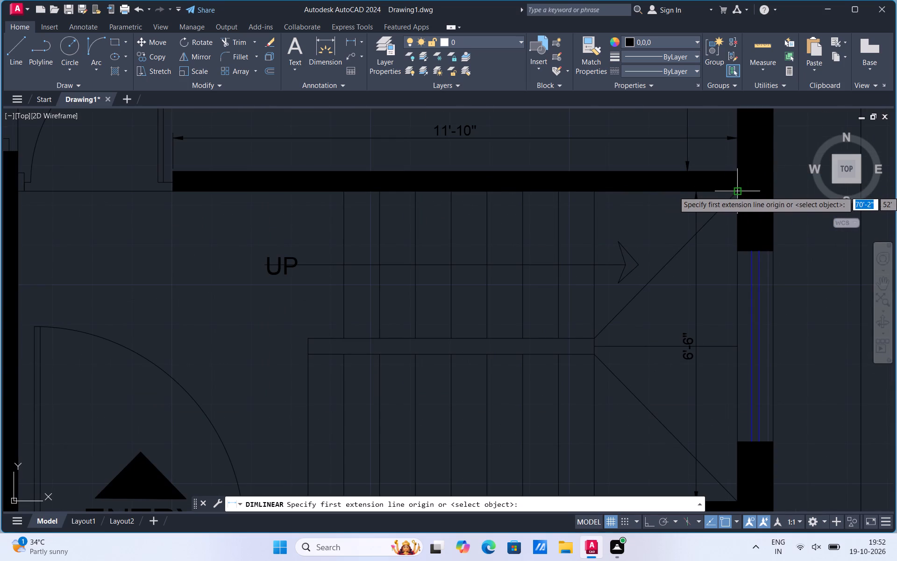
{"action": "left_click", "coordinate": [736, 190]}
{"action": "scroll", "coordinate": [737, 205], "scroll_direction": "down", "scroll_amount": 2}
{"action": "scroll", "coordinate": [488, 201], "scroll_direction": "up", "scroll_amount": 2}
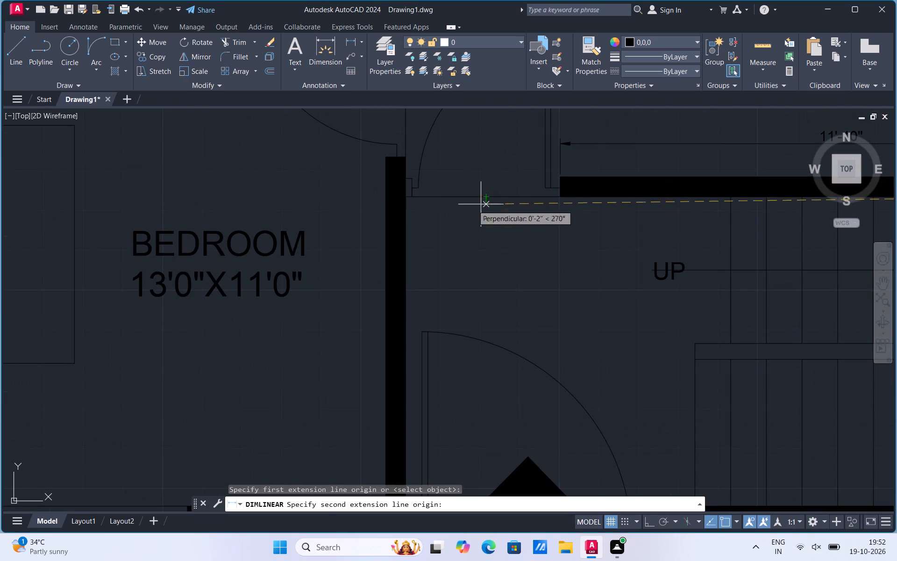
{"action": "left_click", "coordinate": [405, 195]}
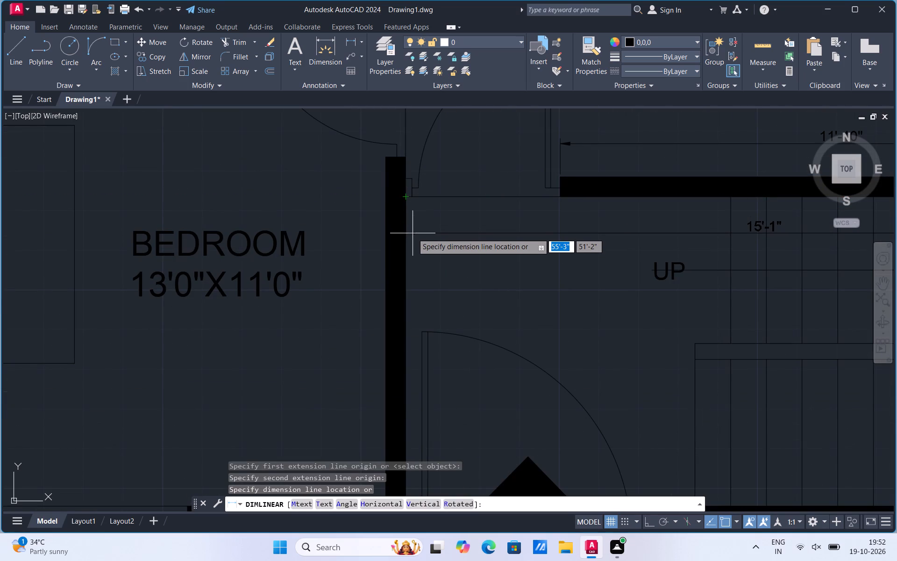
{"action": "left_click", "coordinate": [413, 235]}
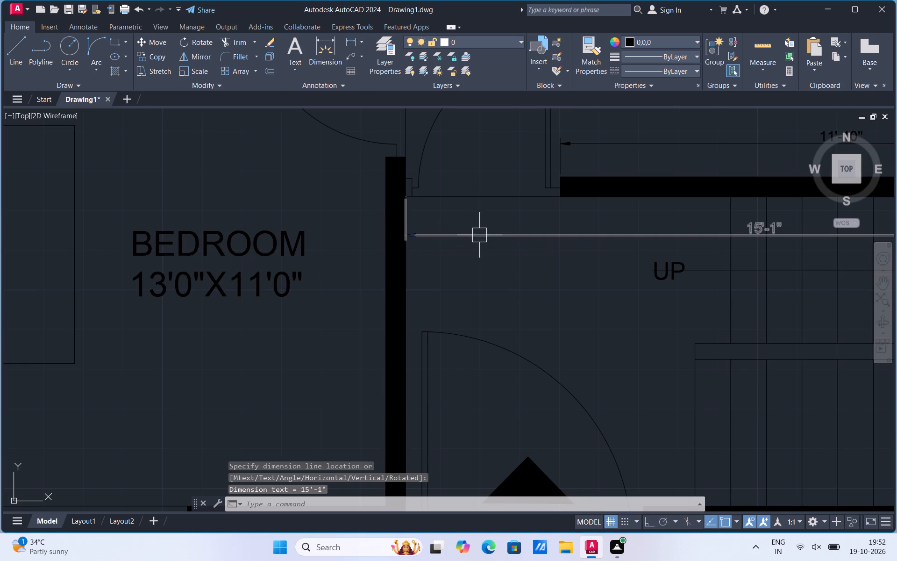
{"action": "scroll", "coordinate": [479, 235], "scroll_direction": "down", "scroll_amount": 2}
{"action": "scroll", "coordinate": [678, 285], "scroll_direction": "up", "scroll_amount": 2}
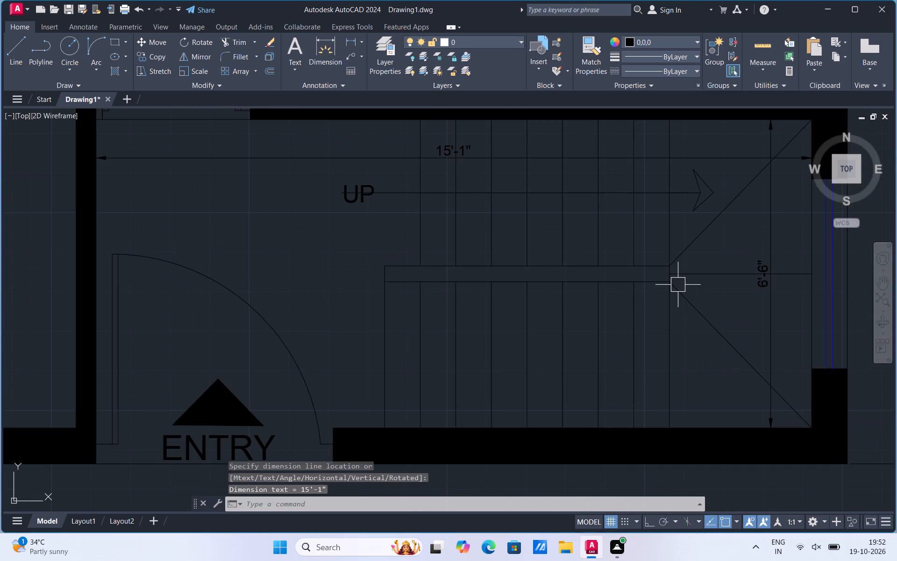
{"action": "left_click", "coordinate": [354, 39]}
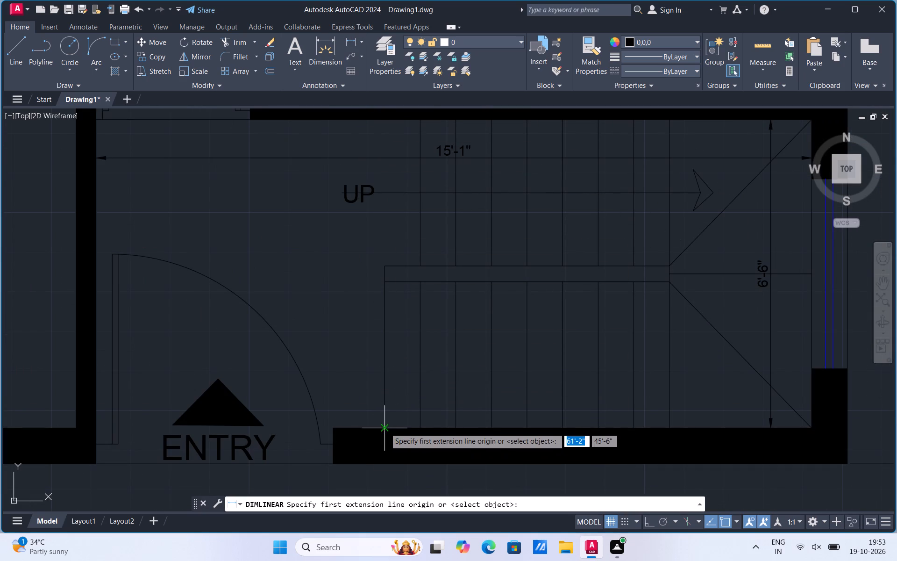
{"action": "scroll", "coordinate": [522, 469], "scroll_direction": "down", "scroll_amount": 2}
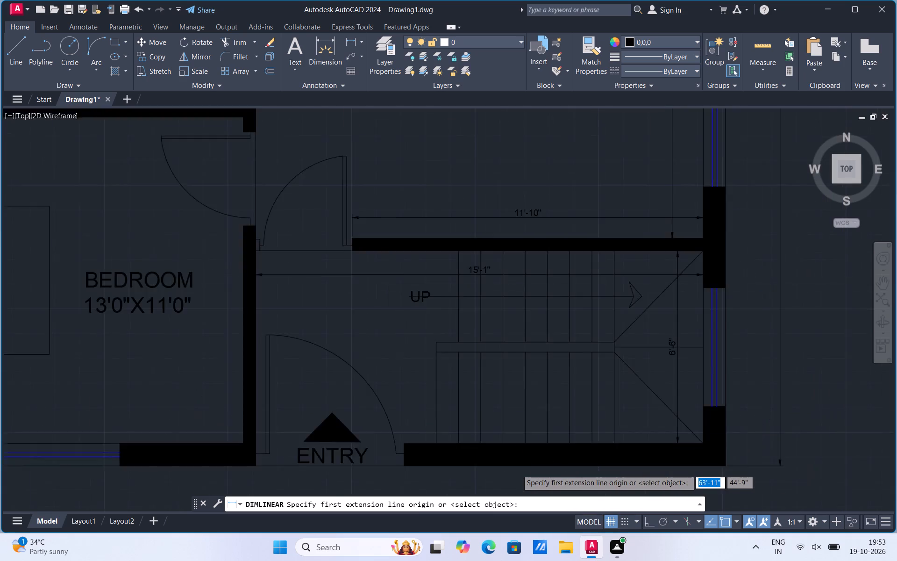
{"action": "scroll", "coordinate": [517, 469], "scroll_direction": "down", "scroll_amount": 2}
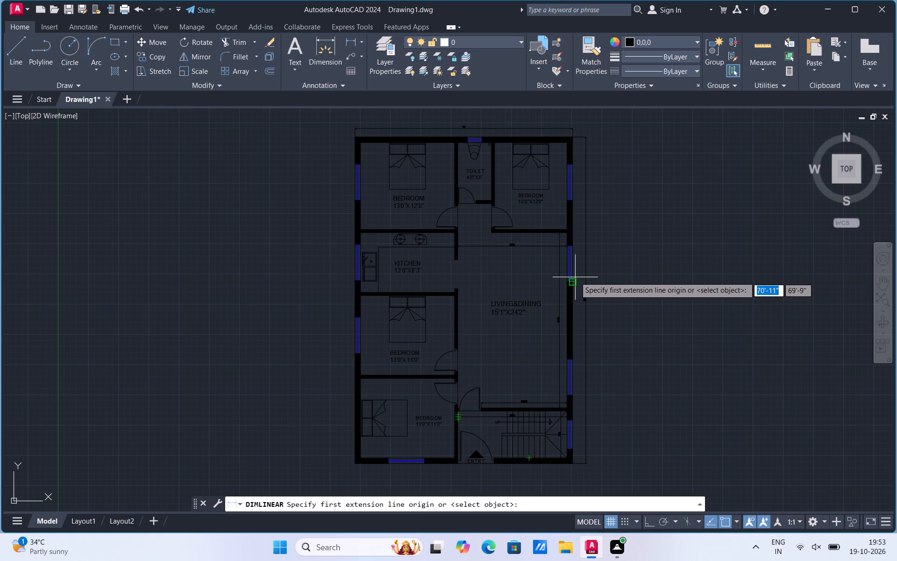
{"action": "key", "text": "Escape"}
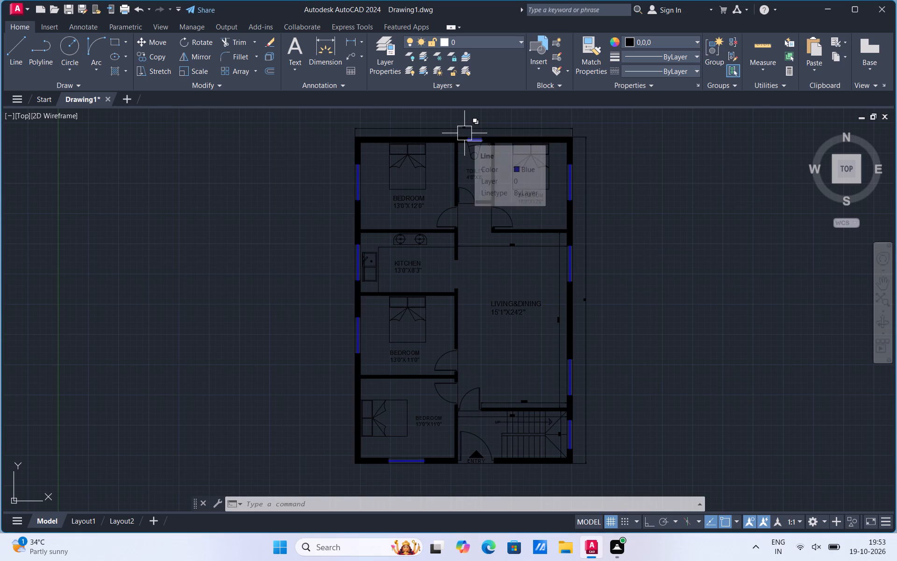
Ungroup the sink beside the kitchen window into separate objects.
{"action": "scroll", "coordinate": [368, 263], "scroll_direction": "up", "scroll_amount": 3}
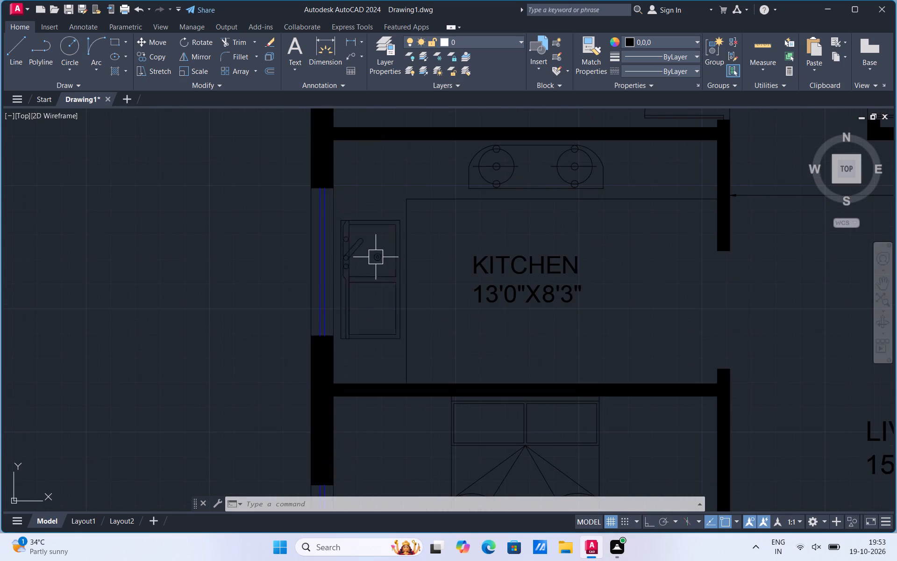
{"action": "scroll", "coordinate": [377, 254], "scroll_direction": "up", "scroll_amount": 2}
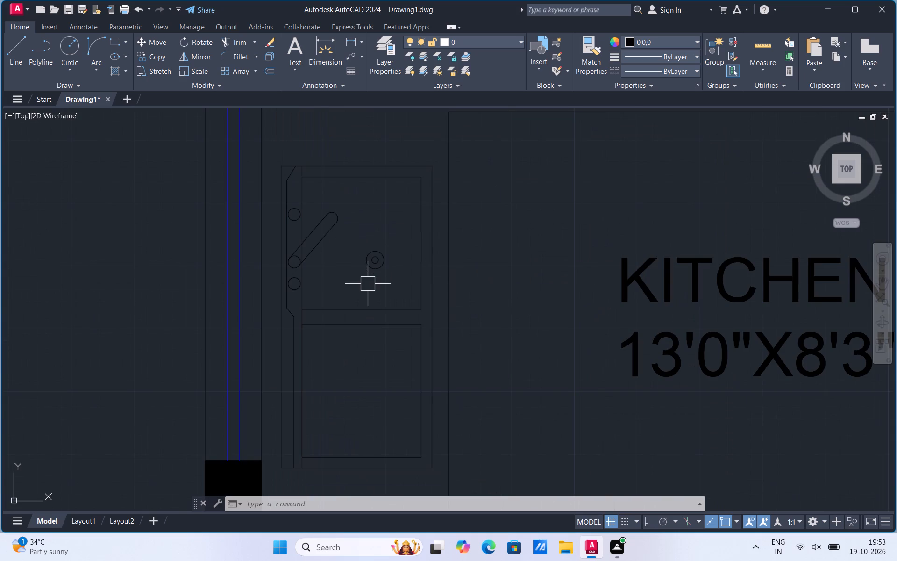
{"action": "left_click", "coordinate": [356, 310]}
{"action": "right_click", "coordinate": [356, 310]}
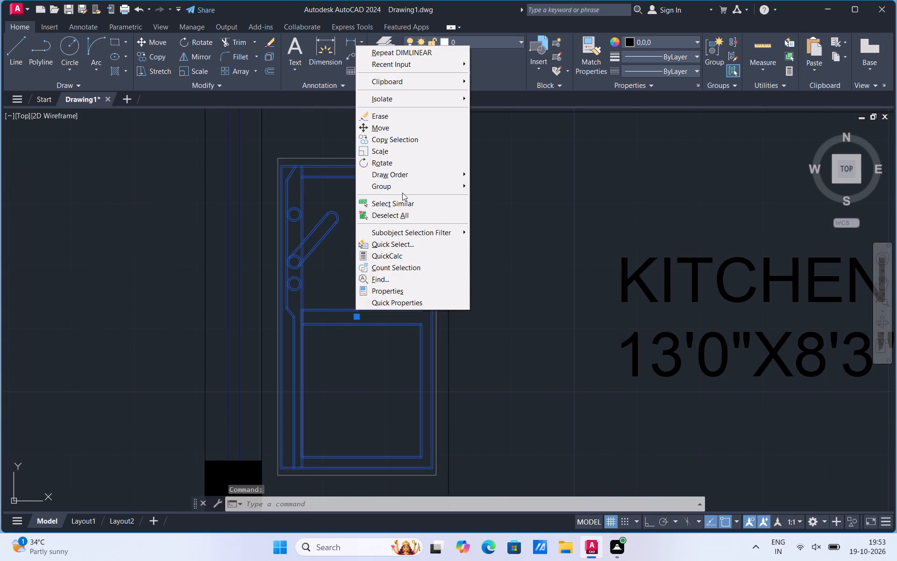
{"action": "left_click", "coordinate": [402, 187]}
{"action": "left_click", "coordinate": [484, 194]}
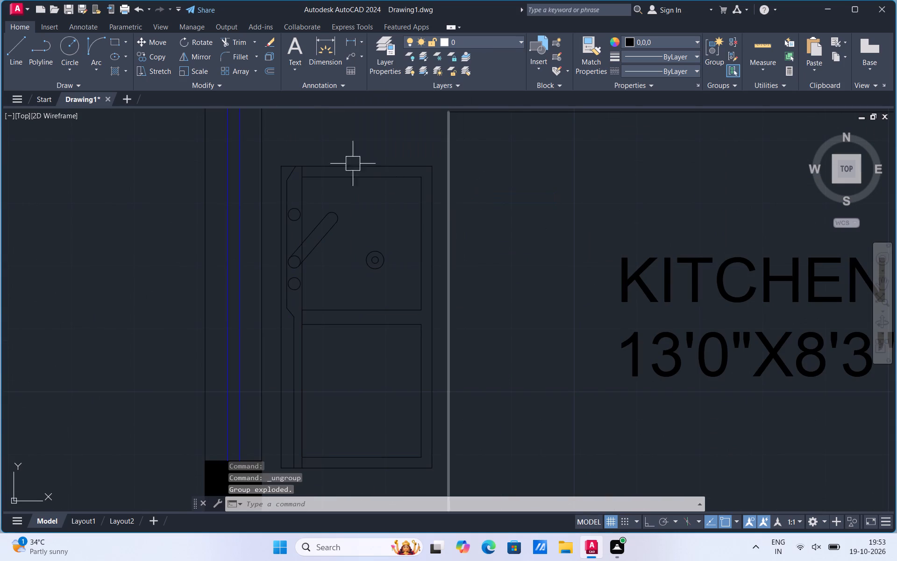
Apply a SOLID hatch to the kitchen sink's rim and divider around both basins and to its faucet strip.
{"action": "left_click", "coordinate": [124, 72]}
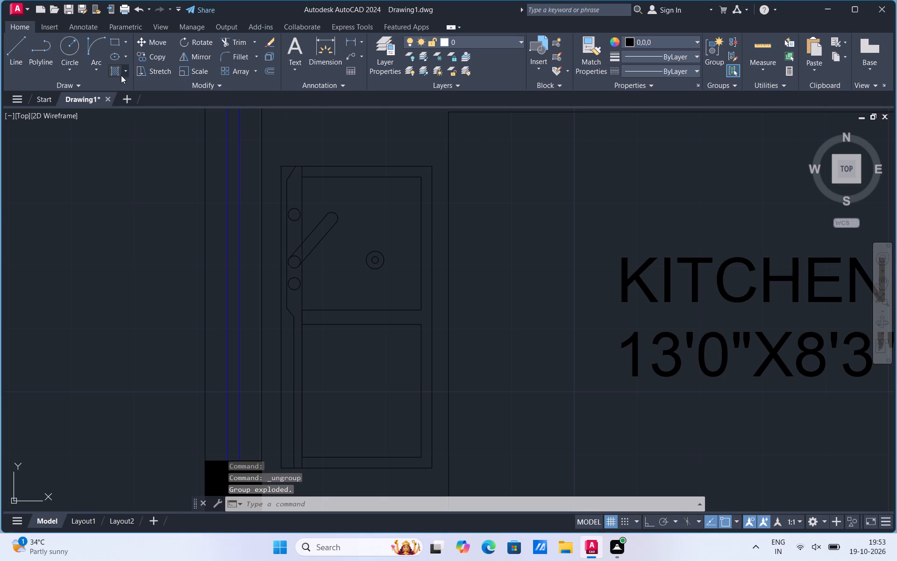
{"action": "left_click", "coordinate": [115, 87]}
{"action": "left_click", "coordinate": [101, 46]}
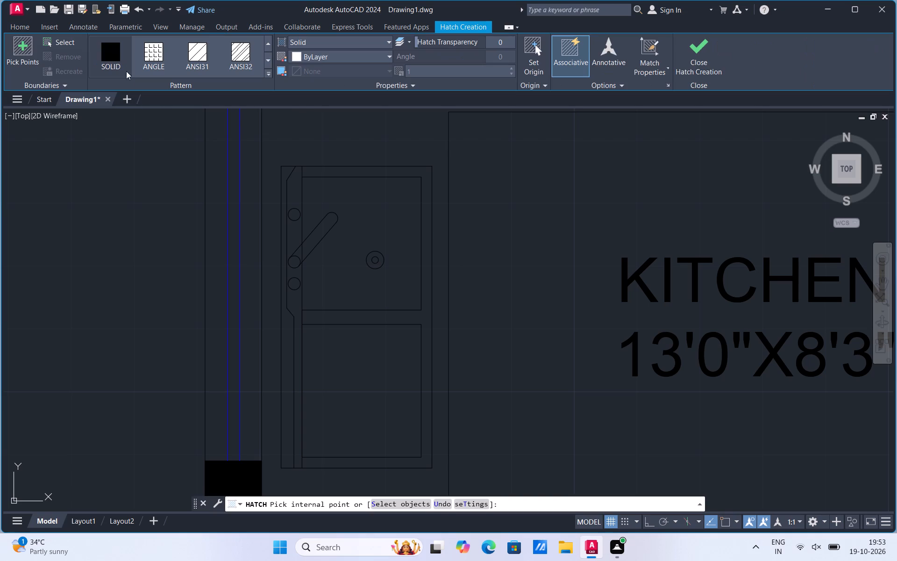
{"action": "left_click", "coordinate": [426, 318]}
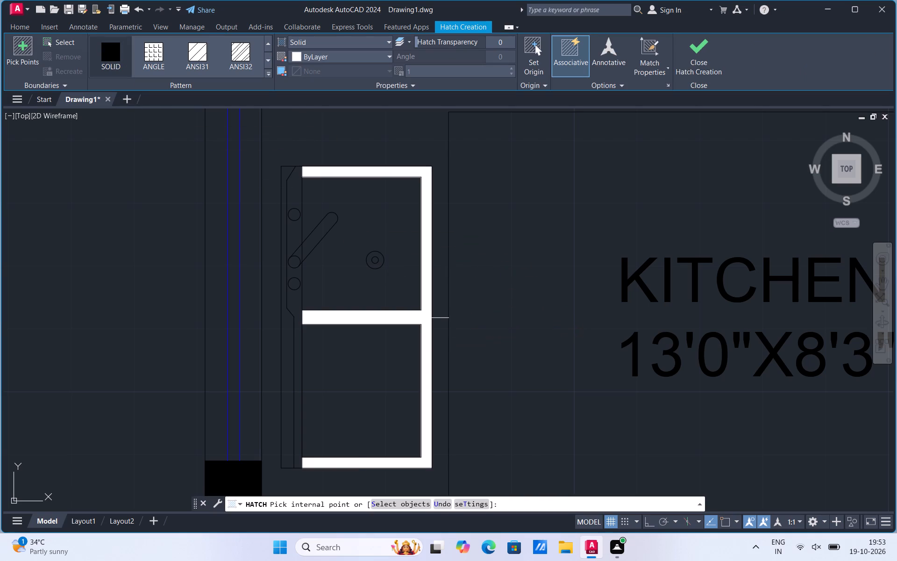
{"action": "left_click", "coordinate": [292, 304]}
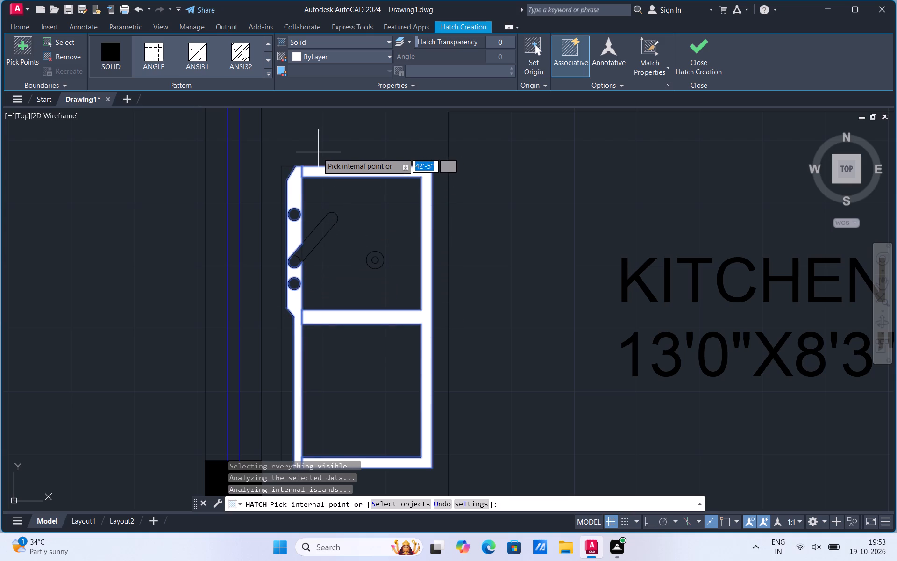
Fill the six small circles on the two stove burners with the SOLID hatch, picking both halves of each circle.
{"action": "scroll", "coordinate": [313, 317], "scroll_direction": "down", "scroll_amount": 3}
{"action": "scroll", "coordinate": [446, 247], "scroll_direction": "up", "scroll_amount": 3}
{"action": "scroll", "coordinate": [262, 209], "scroll_direction": "up", "scroll_amount": 1}
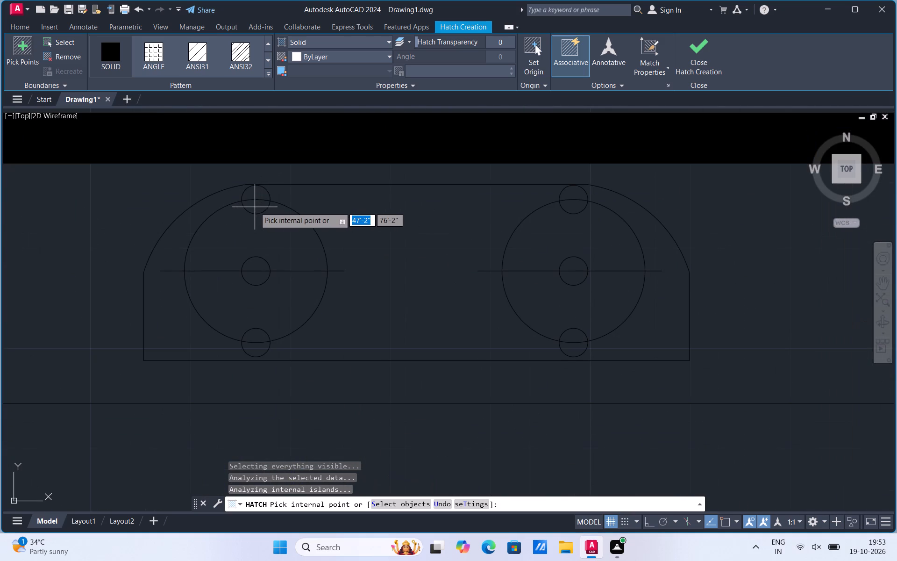
{"action": "left_click", "coordinate": [255, 207]}
{"action": "left_click", "coordinate": [258, 194]}
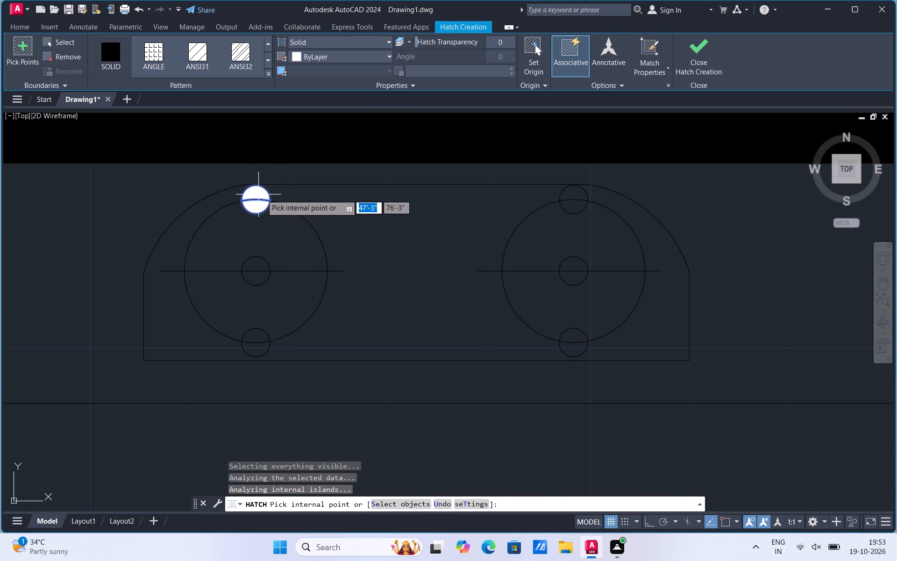
{"action": "left_click", "coordinate": [252, 264]}
{"action": "left_click", "coordinate": [257, 280]}
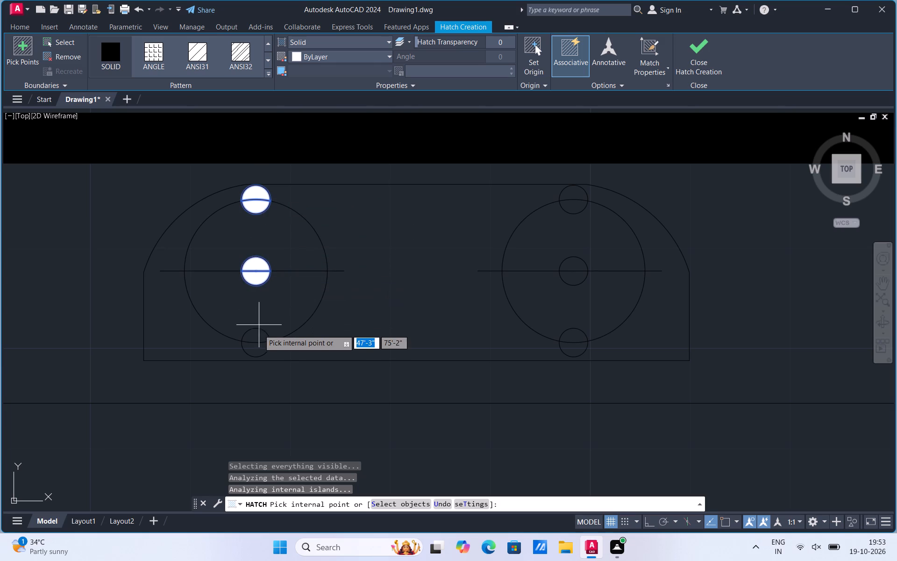
{"action": "left_click", "coordinate": [256, 337]}
{"action": "left_click", "coordinate": [256, 349]}
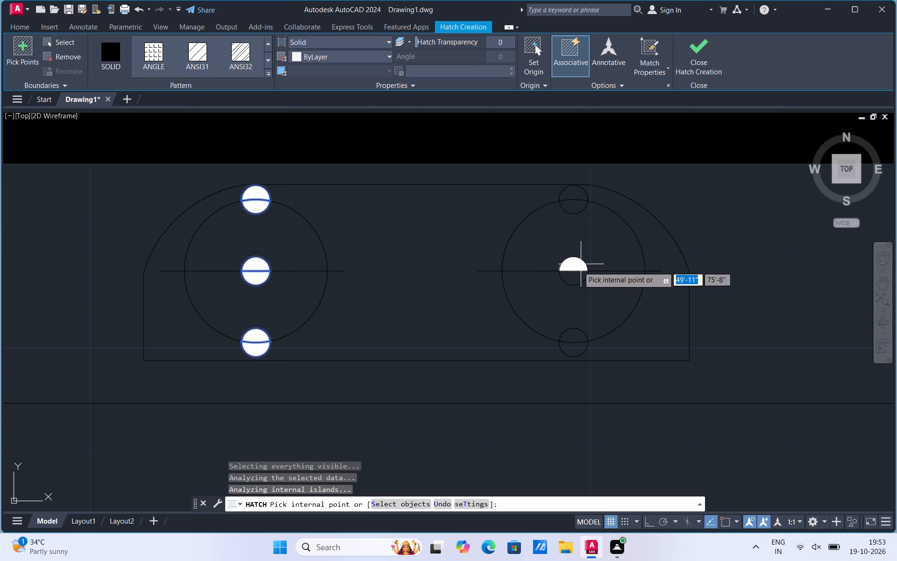
{"action": "left_click", "coordinate": [578, 267]}
{"action": "left_click", "coordinate": [574, 277]}
{"action": "left_click", "coordinate": [572, 193]}
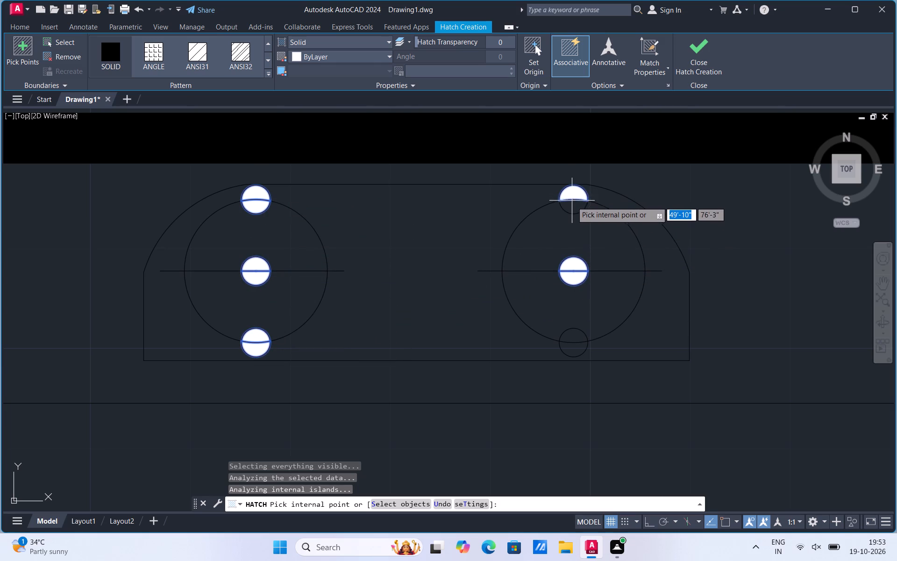
{"action": "left_click", "coordinate": [572, 205]}
{"action": "left_click", "coordinate": [571, 334]}
{"action": "left_click", "coordinate": [574, 347]}
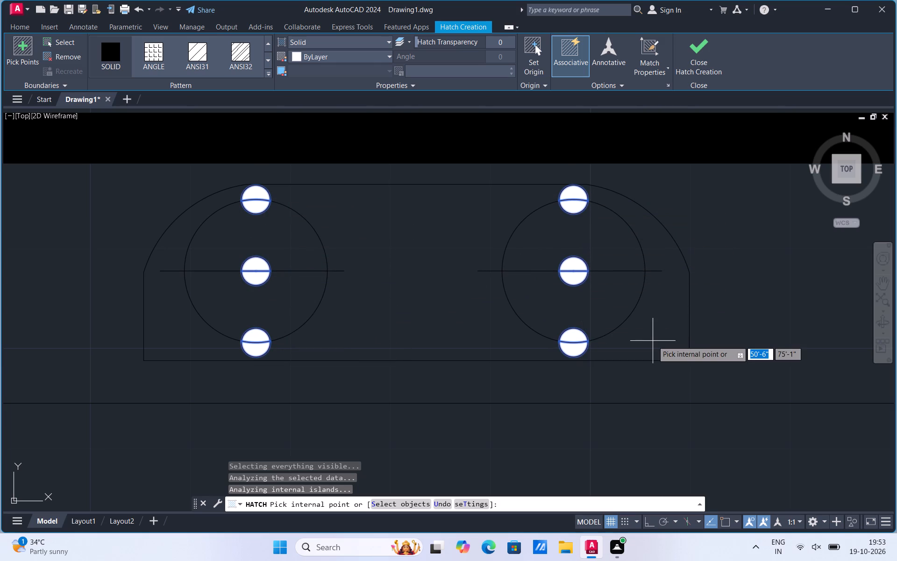
{"action": "scroll", "coordinate": [669, 340], "scroll_direction": "down", "scroll_amount": 3}
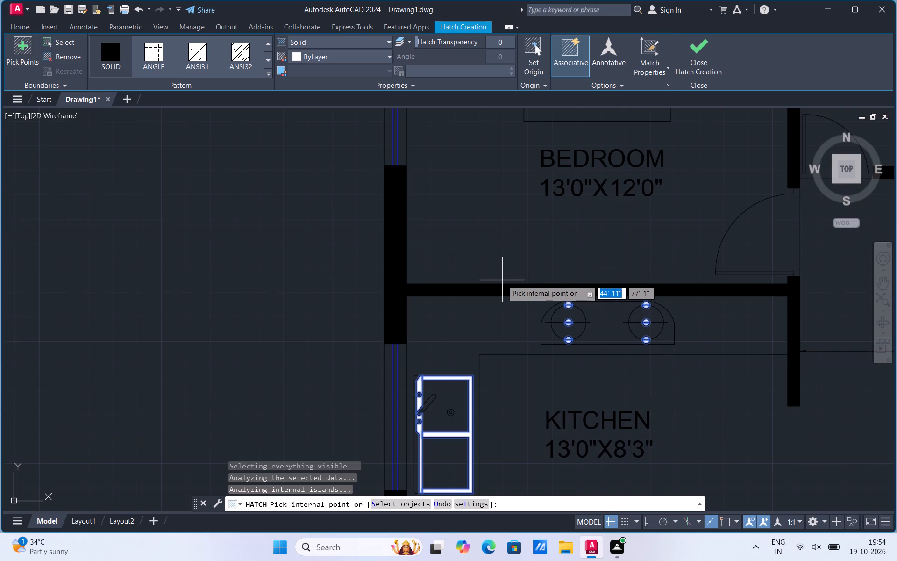
{"action": "key", "text": "Escape"}
Match the properties of the new sink and burner hatch to the black wall hatch beside the kitchen window.
{"action": "scroll", "coordinate": [443, 259], "scroll_direction": "down", "scroll_amount": 2}
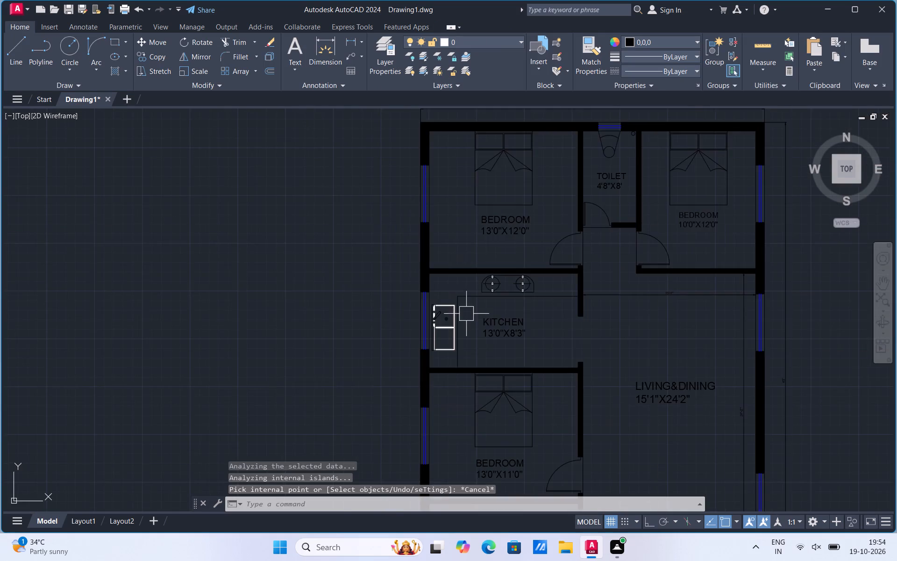
{"action": "scroll", "coordinate": [466, 315], "scroll_direction": "up", "scroll_amount": 3}
{"action": "left_click", "coordinate": [628, 43]}
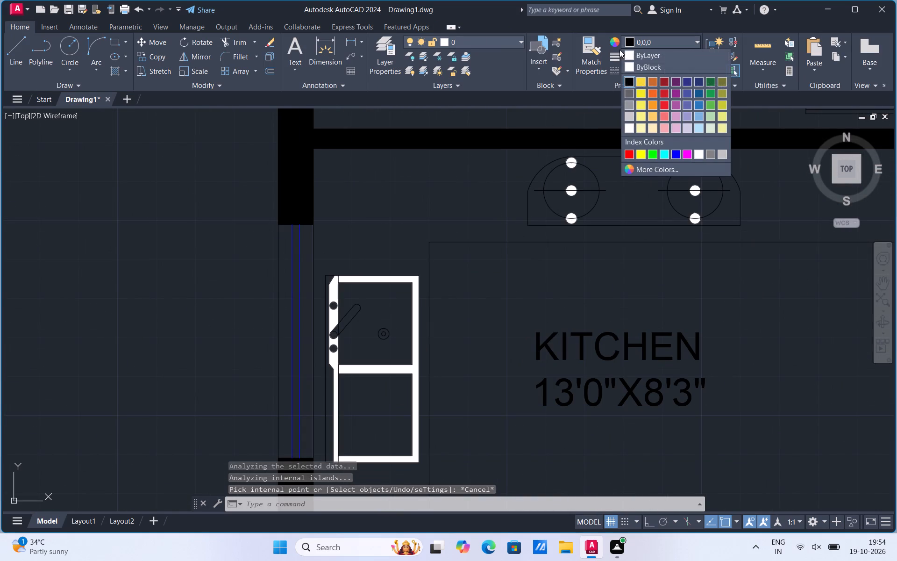
{"action": "left_click", "coordinate": [584, 61]}
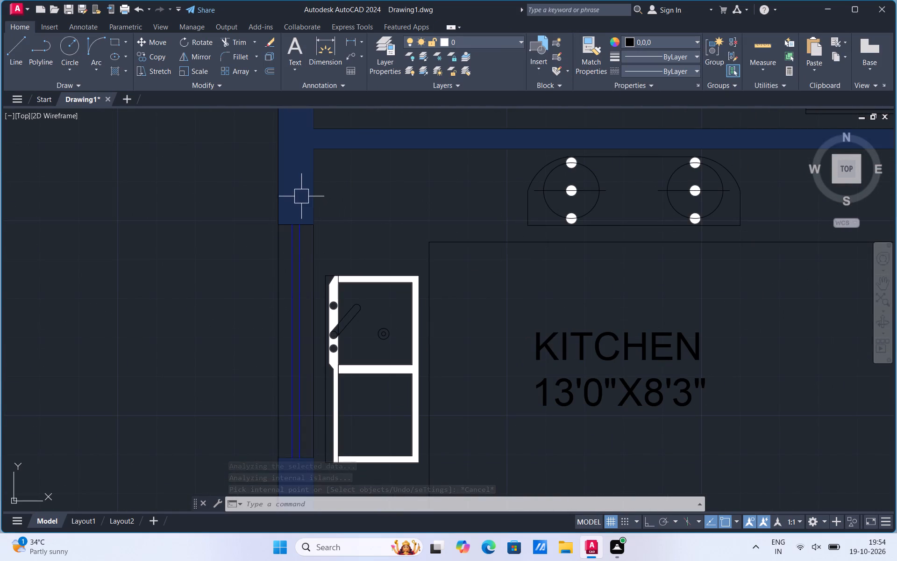
{"action": "left_click", "coordinate": [593, 53]}
{"action": "left_click", "coordinate": [303, 189]}
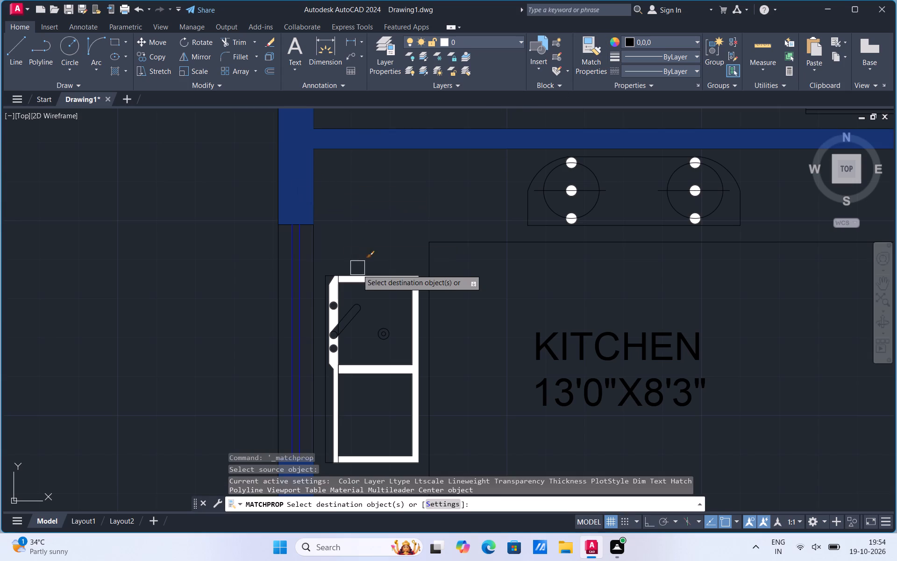
{"action": "scroll", "coordinate": [383, 381], "scroll_direction": "up", "scroll_amount": 2}
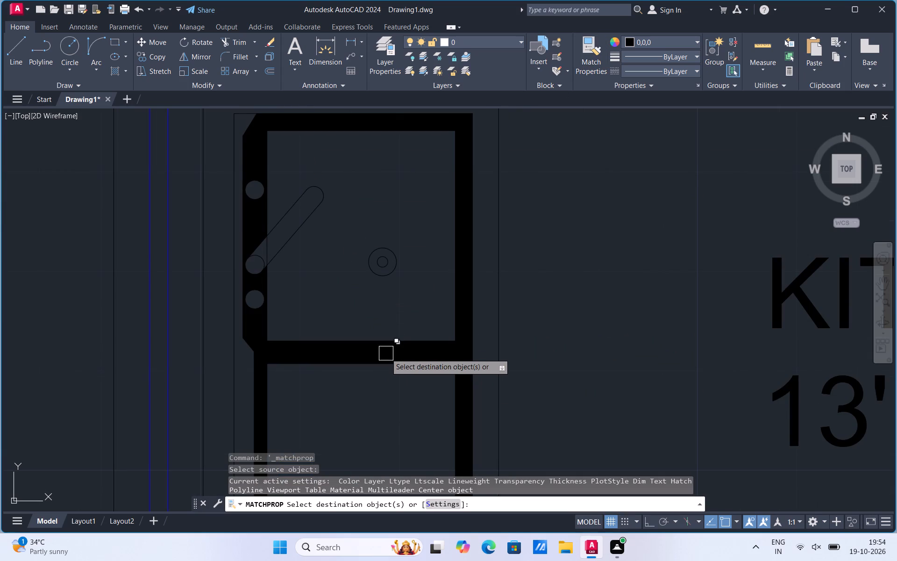
{"action": "left_click", "coordinate": [386, 353]}
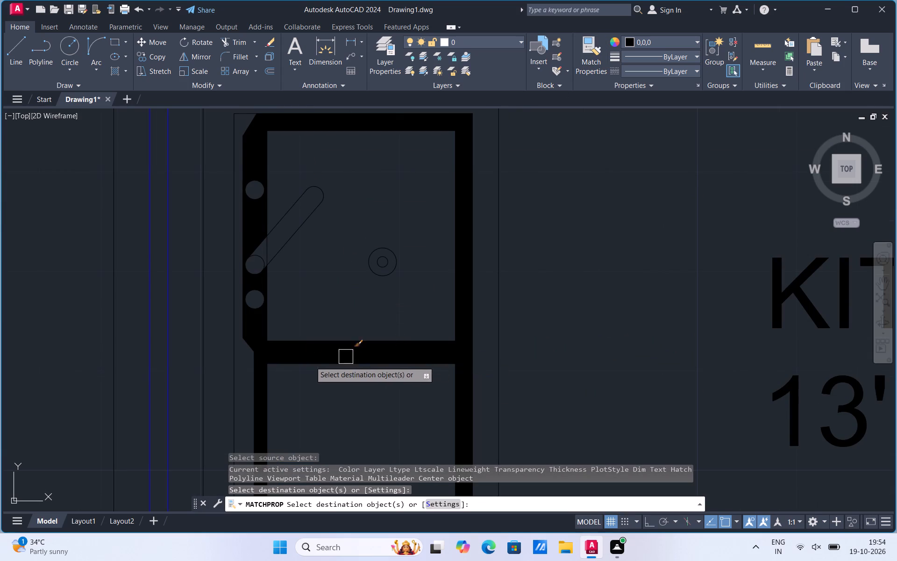
{"action": "scroll", "coordinate": [298, 361], "scroll_direction": "down", "scroll_amount": 3}
{"action": "scroll", "coordinate": [450, 250], "scroll_direction": "up", "scroll_amount": 2}
{"action": "scroll", "coordinate": [494, 217], "scroll_direction": "down", "scroll_amount": 2}
{"action": "scroll", "coordinate": [306, 309], "scroll_direction": "up", "scroll_amount": 3}
{"action": "scroll", "coordinate": [349, 316], "scroll_direction": "up", "scroll_amount": 2}
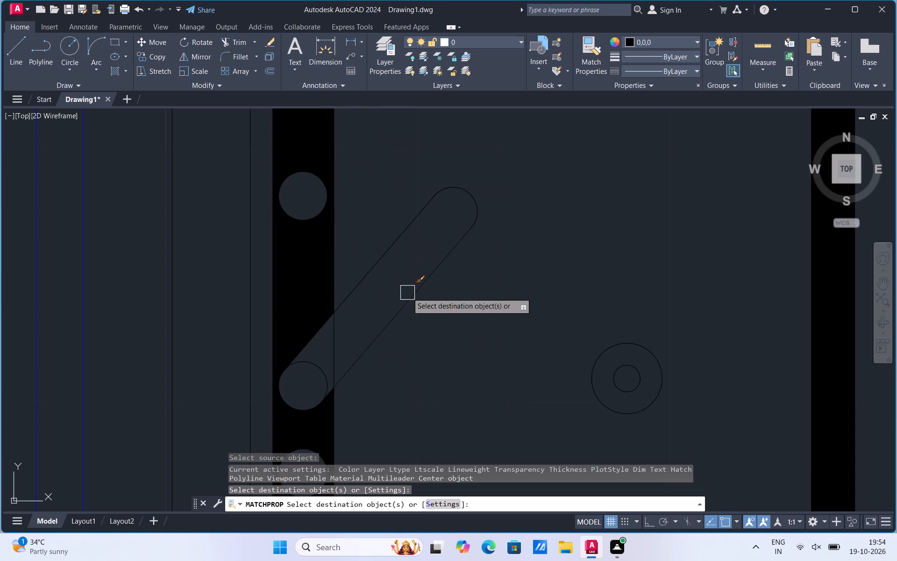
{"action": "key", "text": "Escape"}
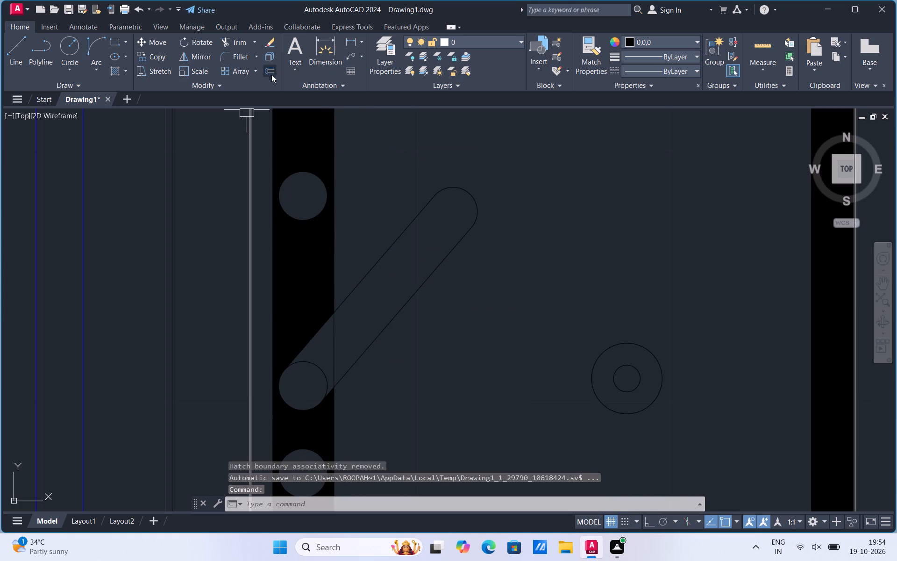
Apply a SOLID hatch to the sink's slanted faucet spout, including the part overlapping the faucet strip.
{"action": "left_click", "coordinate": [123, 71]}
{"action": "left_click", "coordinate": [113, 90]}
{"action": "left_click", "coordinate": [106, 55]}
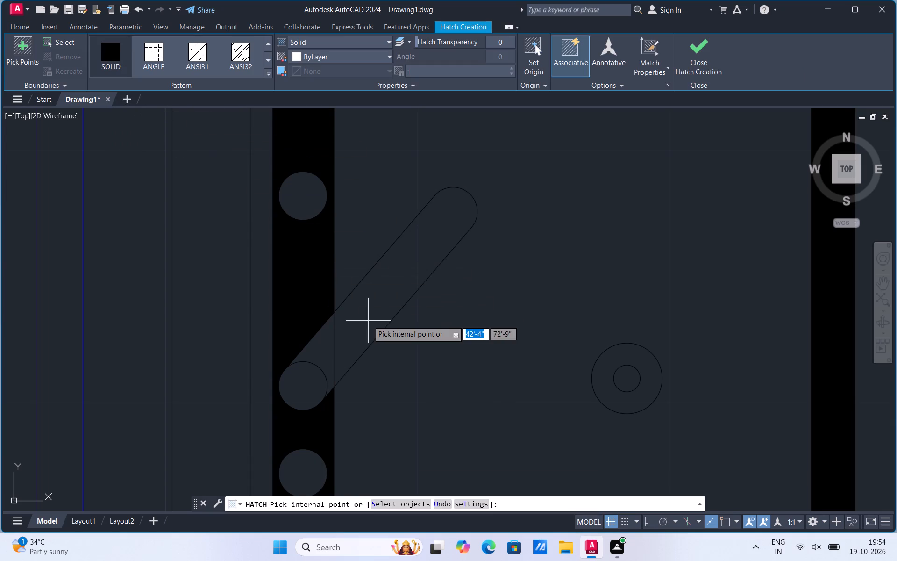
{"action": "left_click", "coordinate": [368, 321]}
{"action": "left_click", "coordinate": [322, 345]}
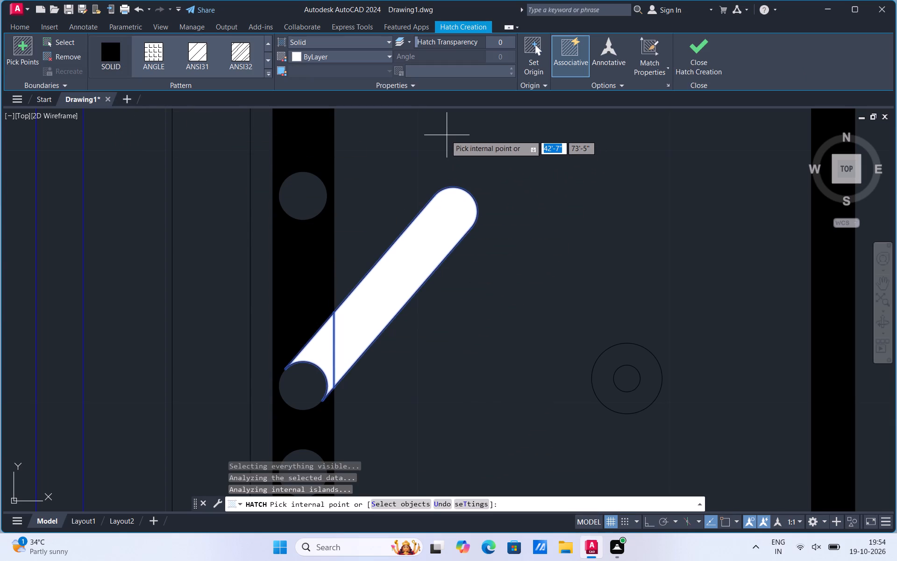
{"action": "key", "text": "Escape"}
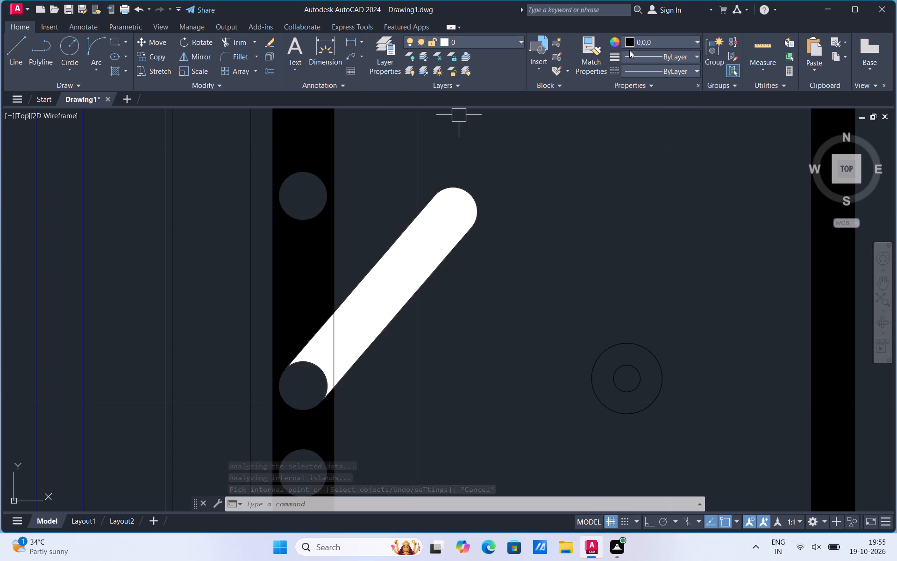
Match the properties of the faucet spout's hatch to the sink's black hatch.
{"action": "left_click", "coordinate": [583, 62]}
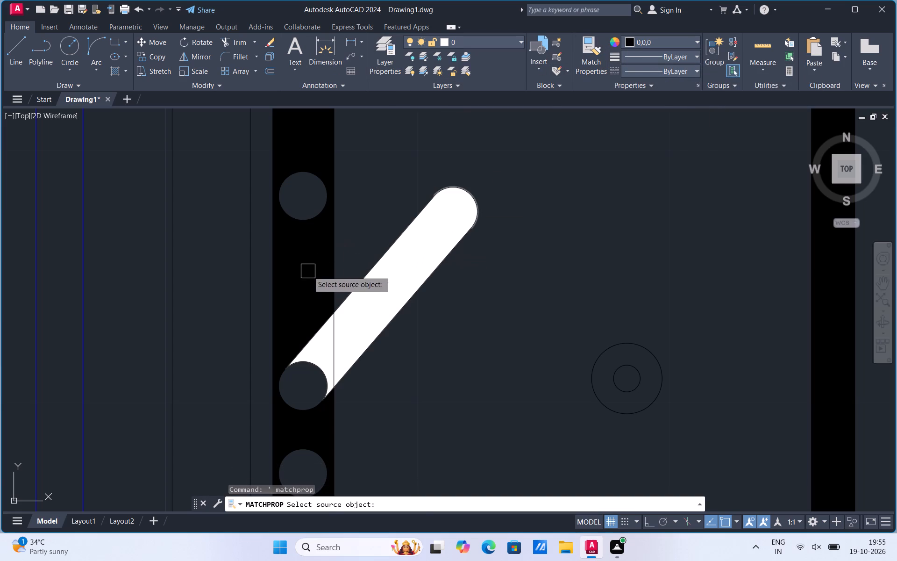
{"action": "left_click", "coordinate": [308, 271]}
{"action": "left_click", "coordinate": [318, 352]}
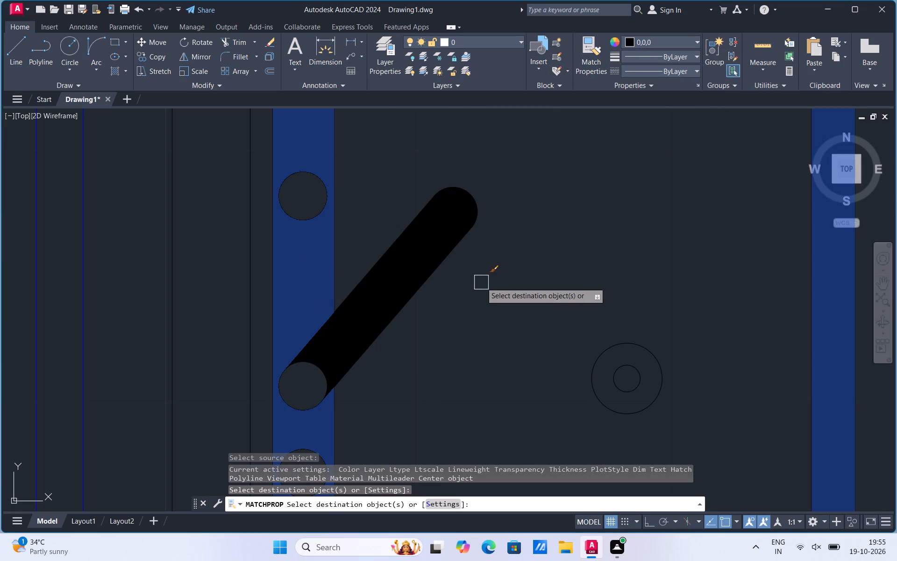
{"action": "key", "text": "Escape"}
{"action": "scroll", "coordinate": [481, 282], "scroll_direction": "down", "scroll_amount": 3}
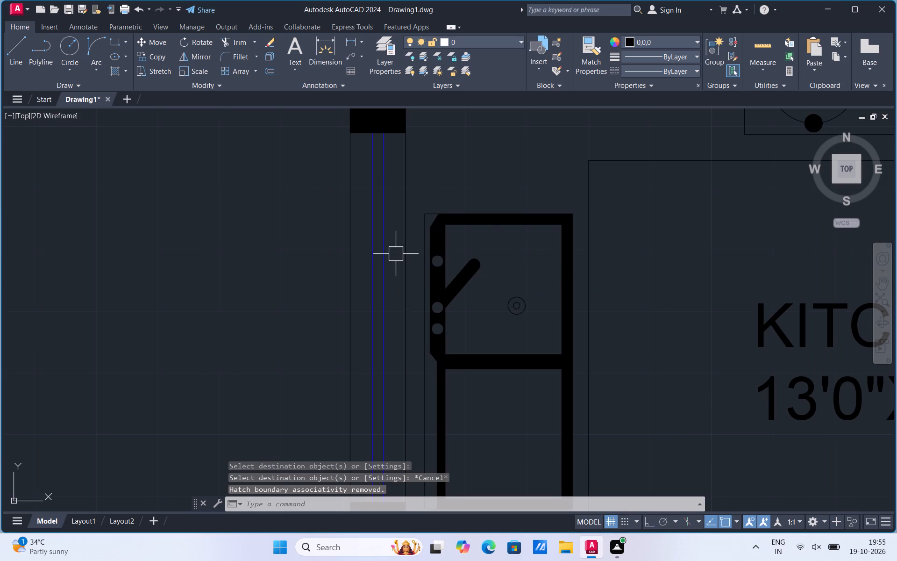
Draw a vertical line about 1'-9" long down the middle of the sink's lower compartment, from its inner top edge to the bottom.
{"action": "scroll", "coordinate": [334, 312], "scroll_direction": "down", "scroll_amount": 2}
{"action": "scroll", "coordinate": [376, 213], "scroll_direction": "down", "scroll_amount": 1}
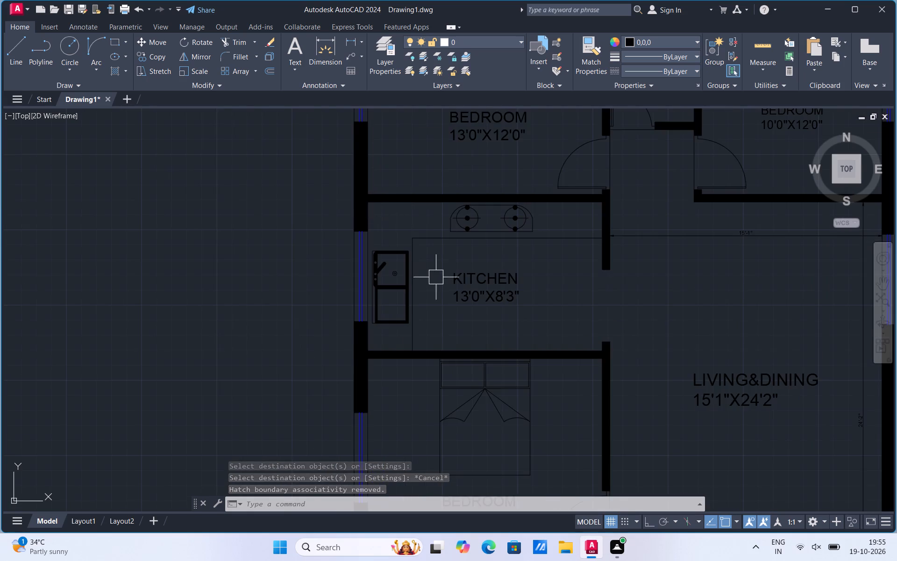
{"action": "scroll", "coordinate": [420, 283], "scroll_direction": "up", "scroll_amount": 2}
{"action": "scroll", "coordinate": [328, 264], "scroll_direction": "down", "scroll_amount": 1}
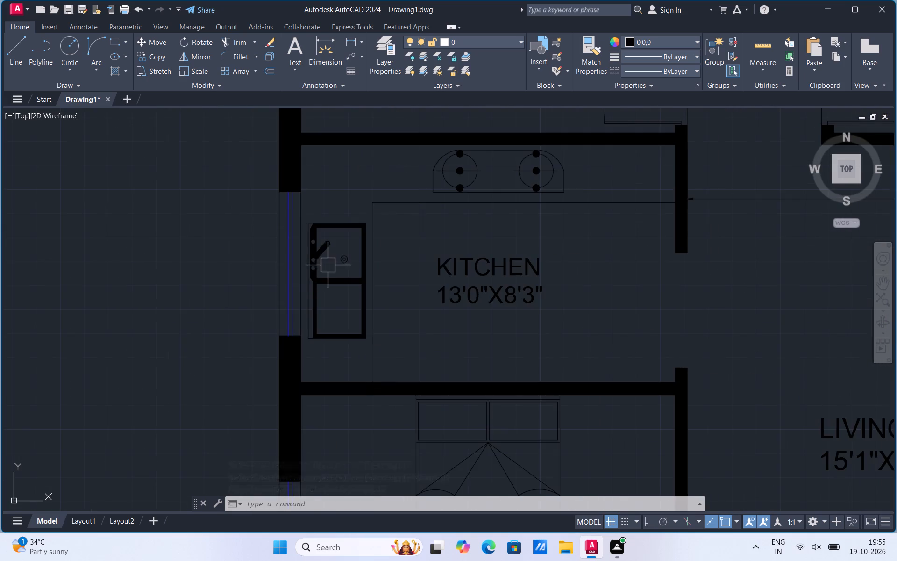
{"action": "scroll", "coordinate": [326, 288], "scroll_direction": "up", "scroll_amount": 3}
{"action": "left_click", "coordinate": [12, 62]}
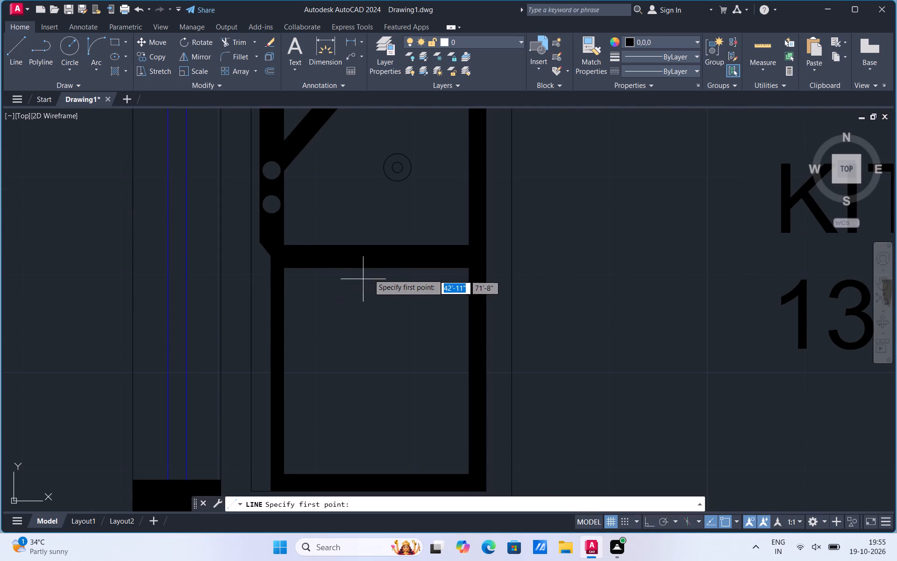
{"action": "left_click", "coordinate": [374, 267]}
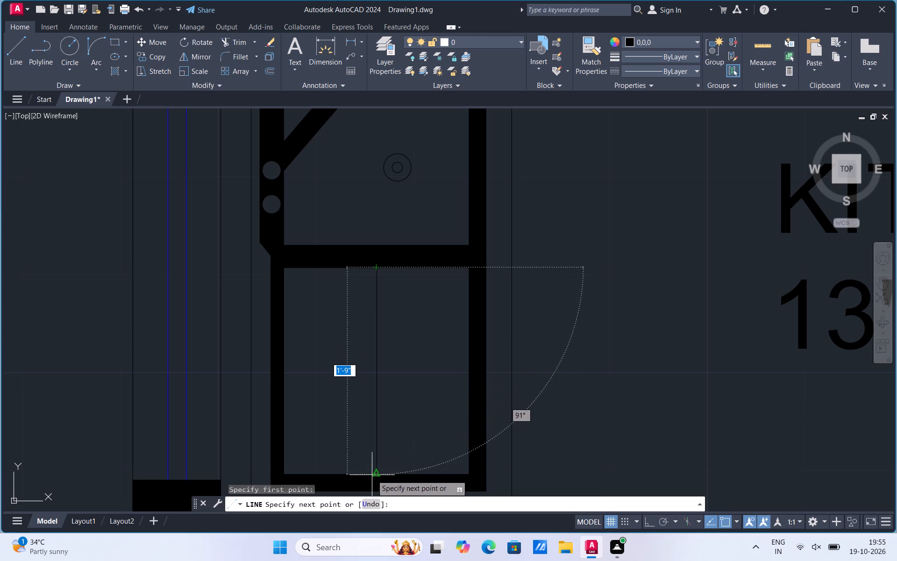
{"action": "left_click", "coordinate": [377, 475]}
{"action": "key", "text": "Escape"}
Copy the vertical line to four positions along the compartment's top edge, two on each side of the original.
{"action": "left_click", "coordinate": [378, 354]}
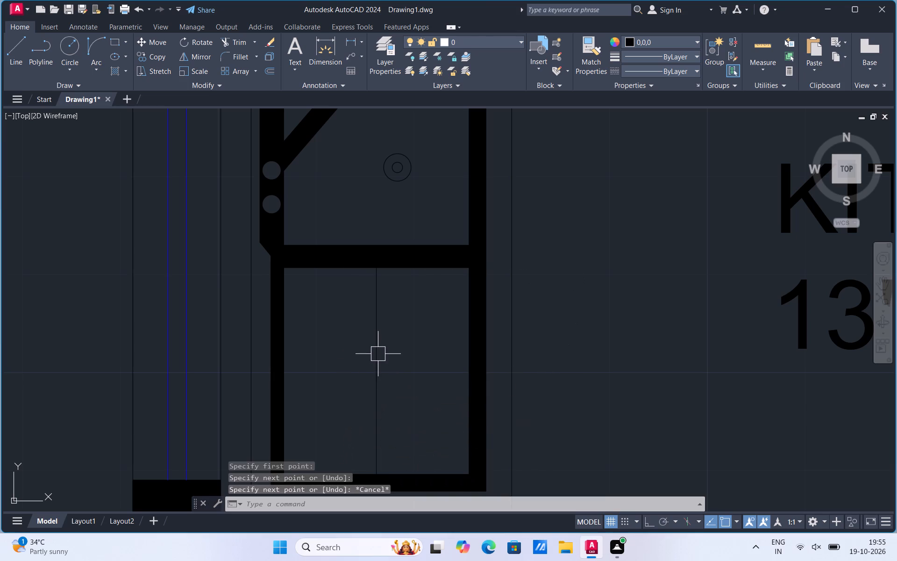
{"action": "right_click", "coordinate": [378, 354]}
{"action": "left_click", "coordinate": [409, 170]}
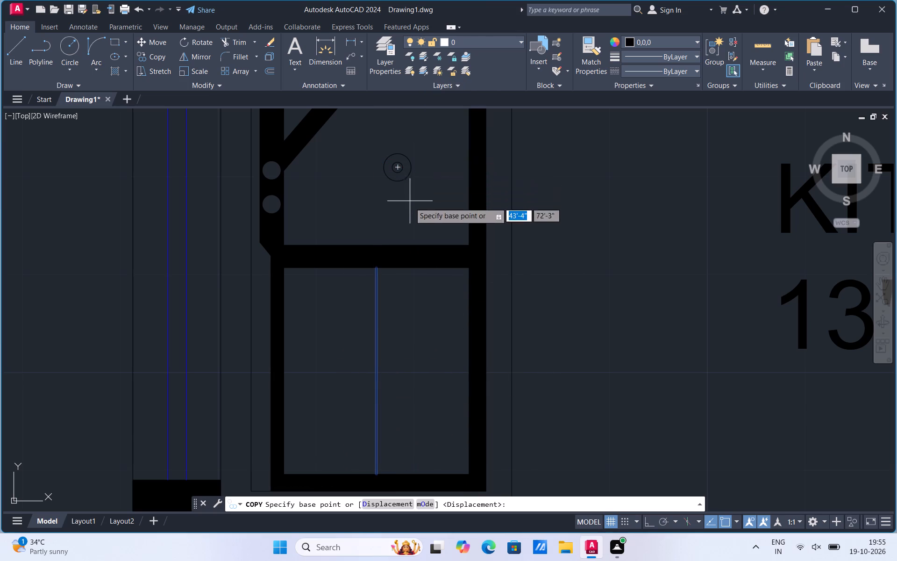
{"action": "left_click", "coordinate": [377, 266]}
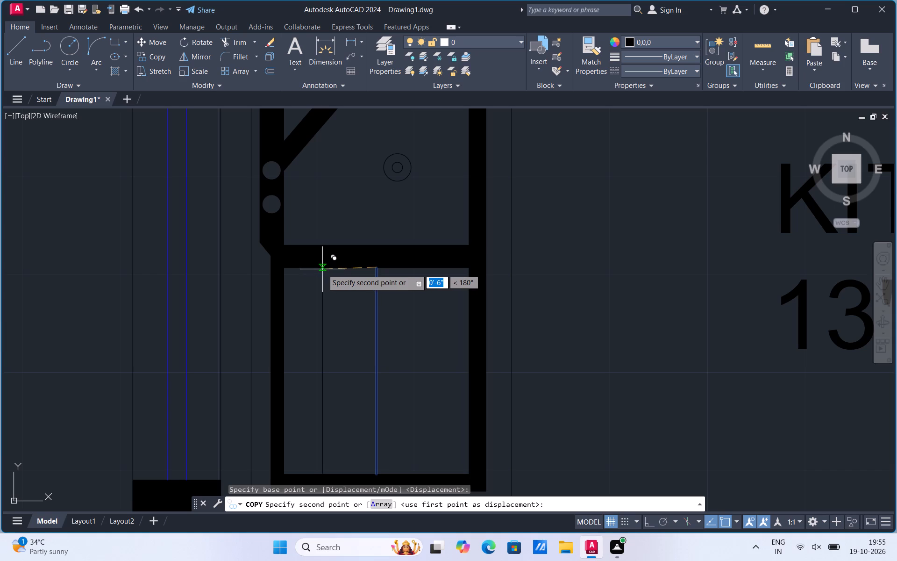
{"action": "left_click", "coordinate": [322, 269]}
{"action": "left_click", "coordinate": [424, 268]}
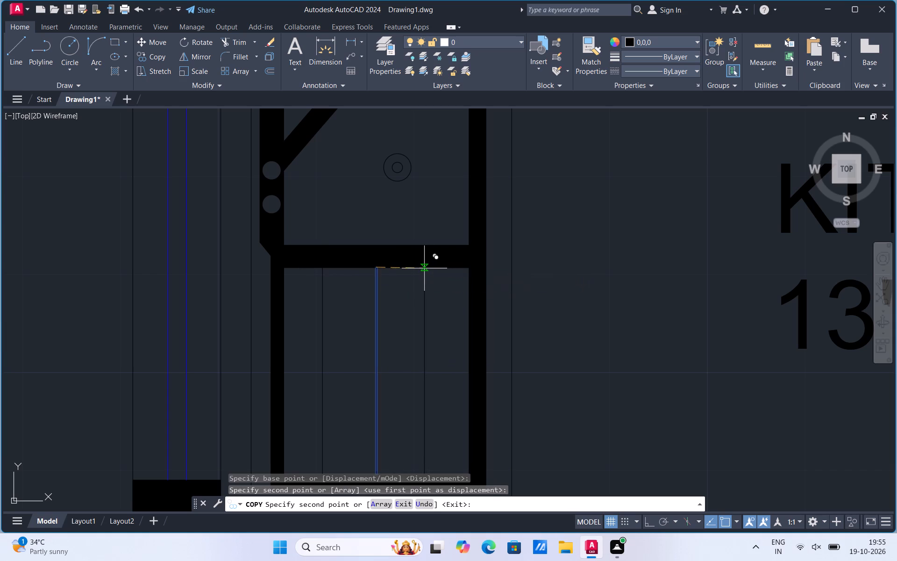
{"action": "left_click", "coordinate": [400, 266]}
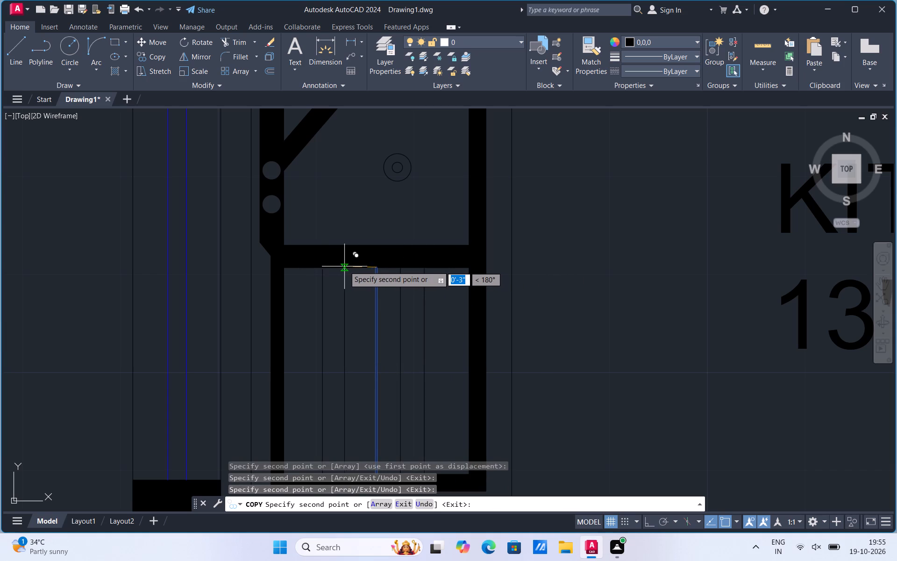
{"action": "left_click", "coordinate": [348, 266]}
{"action": "key", "text": "Escape"}
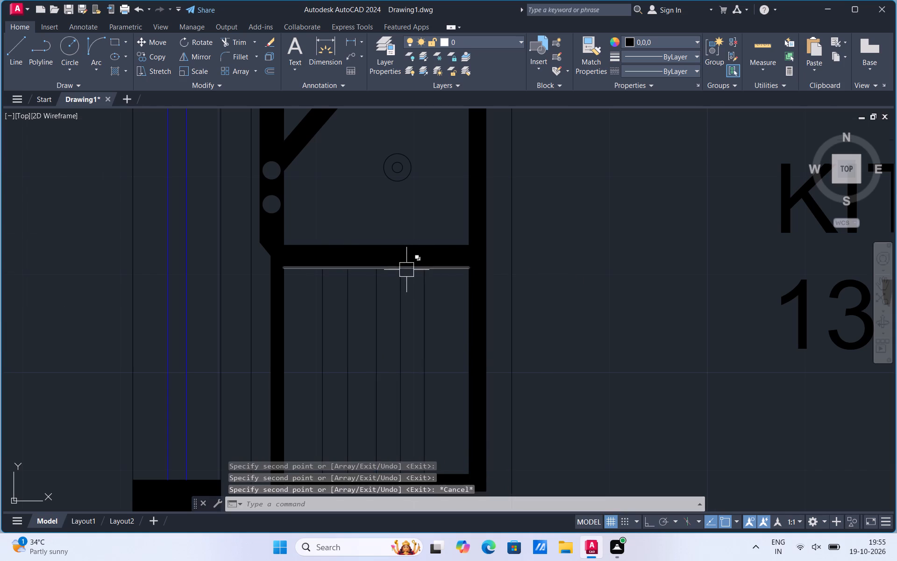
Copy the rightmost vertical line to two more positions, one near each side edge of the sink's lower compartment.
{"action": "scroll", "coordinate": [406, 270], "scroll_direction": "down", "scroll_amount": 2}
{"action": "scroll", "coordinate": [420, 276], "scroll_direction": "up", "scroll_amount": 1}
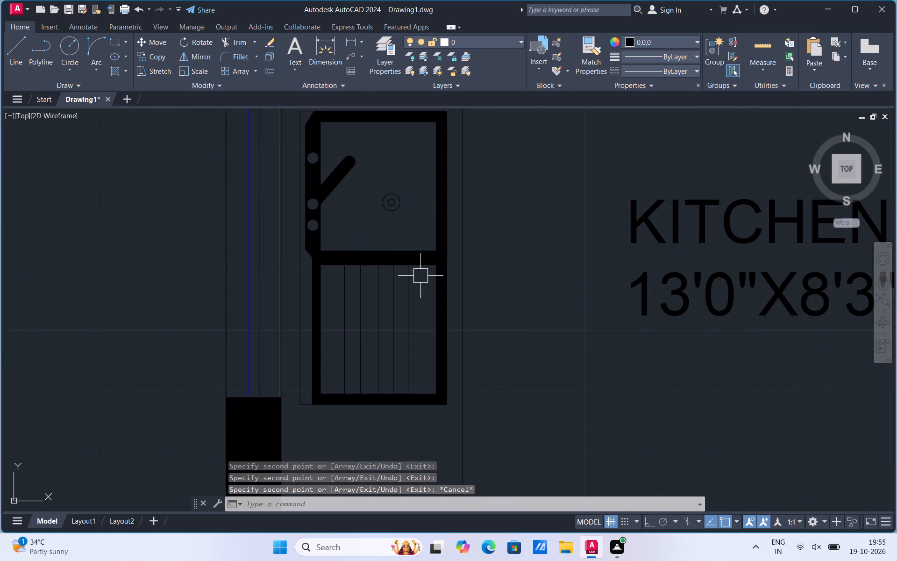
{"action": "scroll", "coordinate": [416, 279], "scroll_direction": "up", "scroll_amount": 1}
{"action": "left_click", "coordinate": [408, 285]}
{"action": "right_click", "coordinate": [408, 285]}
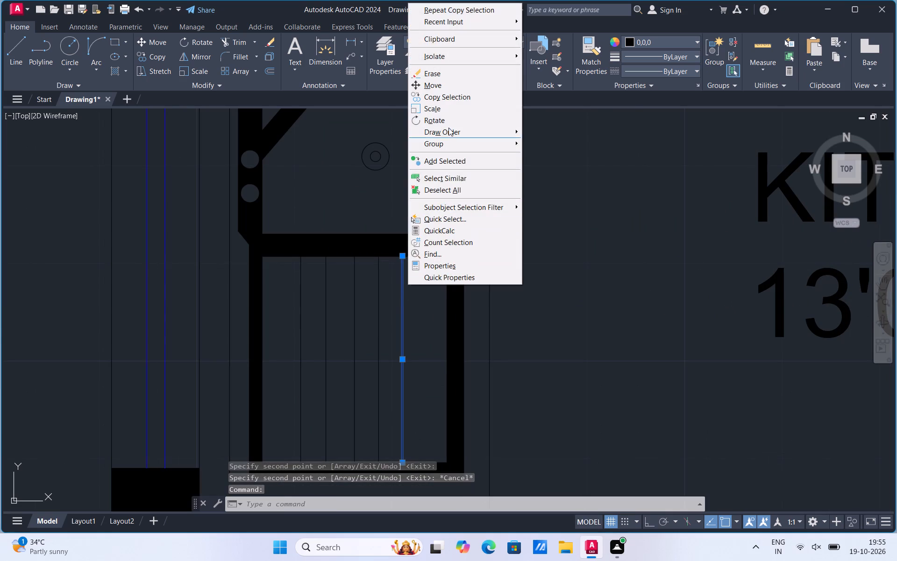
{"action": "left_click", "coordinate": [447, 98]}
{"action": "left_click", "coordinate": [402, 257]}
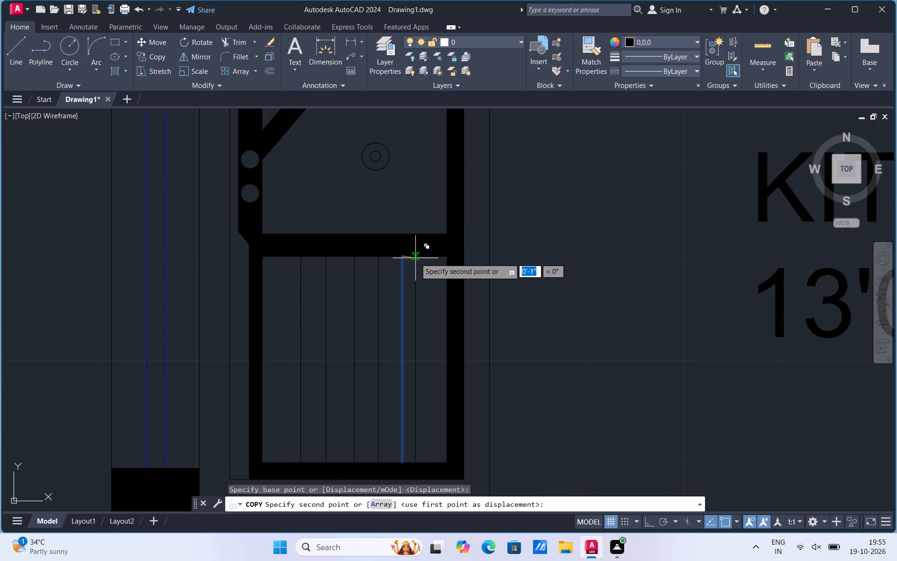
{"action": "left_click", "coordinate": [424, 254]}
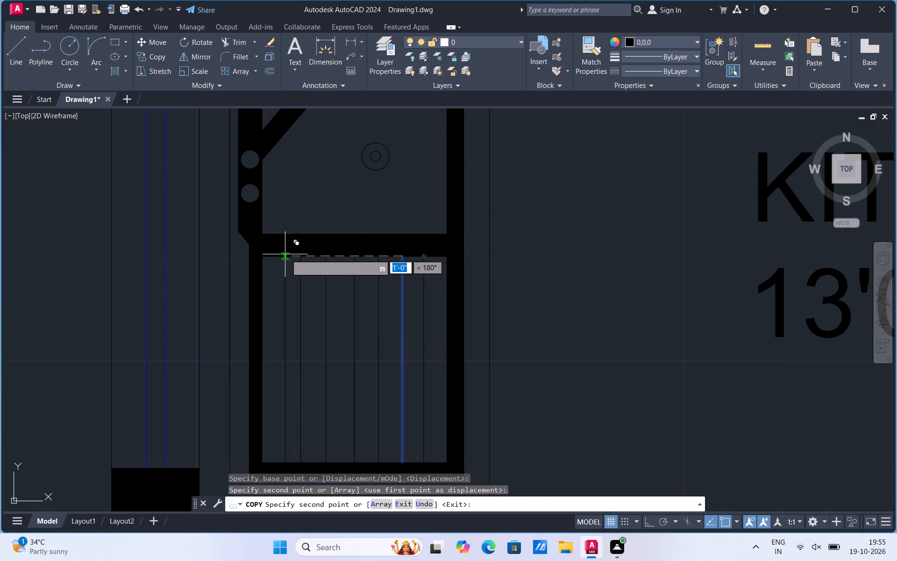
{"action": "left_click", "coordinate": [283, 255]}
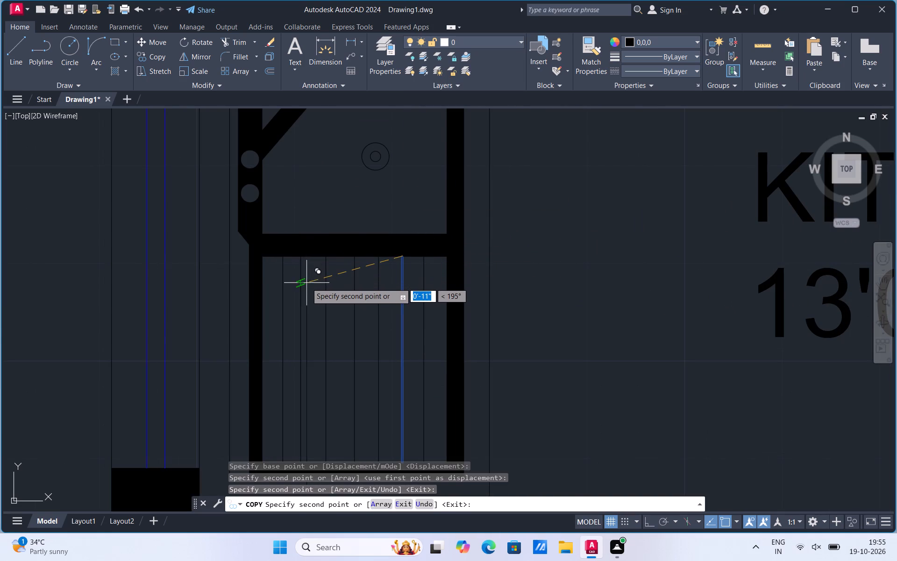
{"action": "key", "text": "Escape"}
Move the second and third drainboard lines from the left about 1" to the right to even out the spacing.
{"action": "scroll", "coordinate": [306, 266], "scroll_direction": "up", "scroll_amount": 1}
{"action": "left_click", "coordinate": [300, 272]}
{"action": "left_click", "coordinate": [335, 274]}
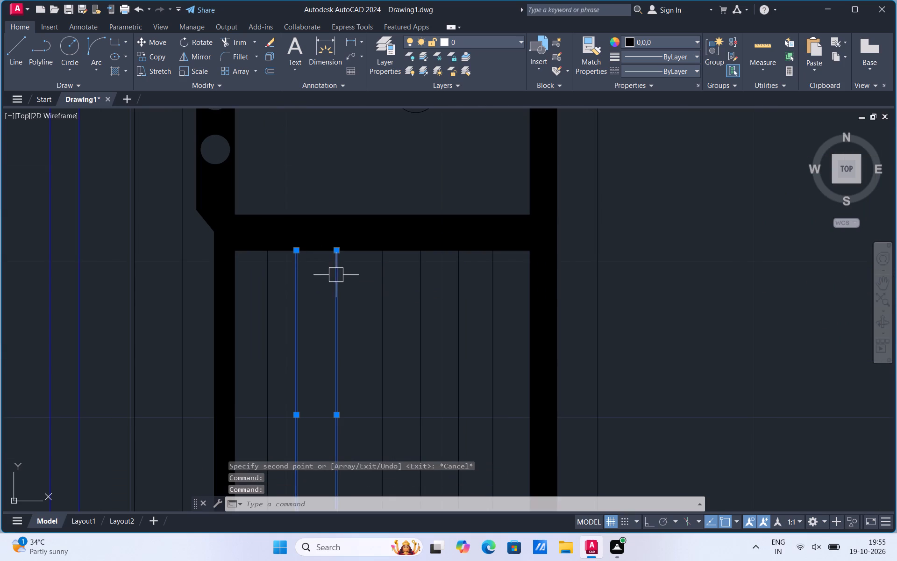
{"action": "right_click", "coordinate": [336, 275]}
{"action": "left_click", "coordinate": [365, 98]}
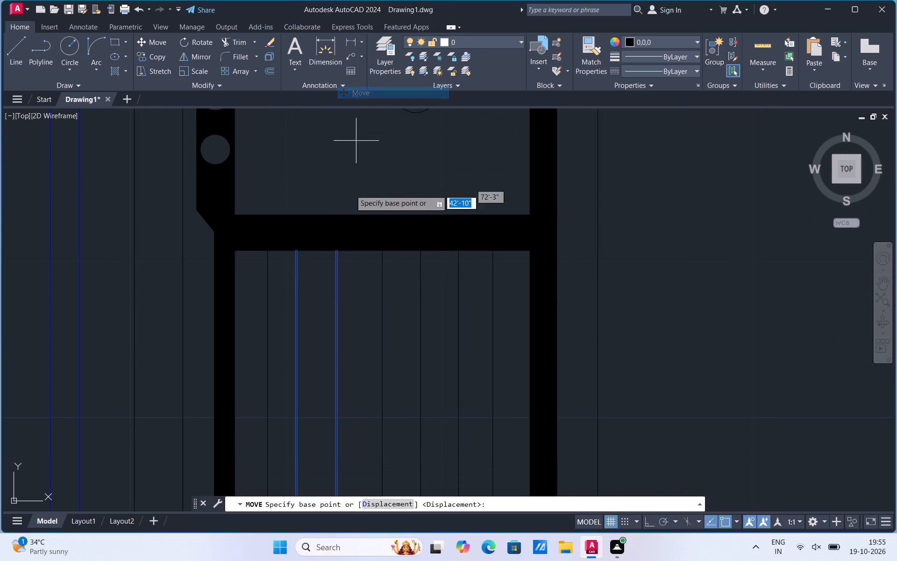
{"action": "left_click", "coordinate": [335, 248]}
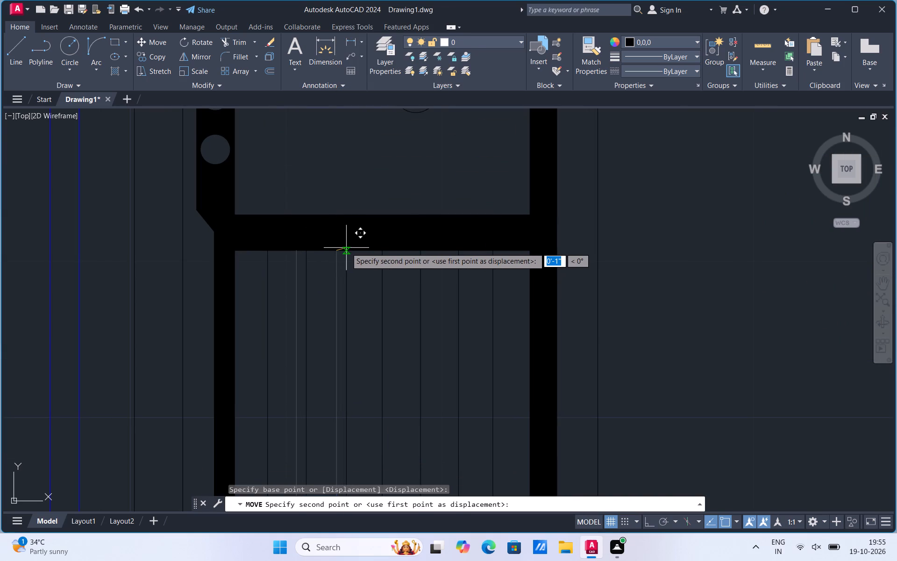
{"action": "left_click", "coordinate": [346, 247]}
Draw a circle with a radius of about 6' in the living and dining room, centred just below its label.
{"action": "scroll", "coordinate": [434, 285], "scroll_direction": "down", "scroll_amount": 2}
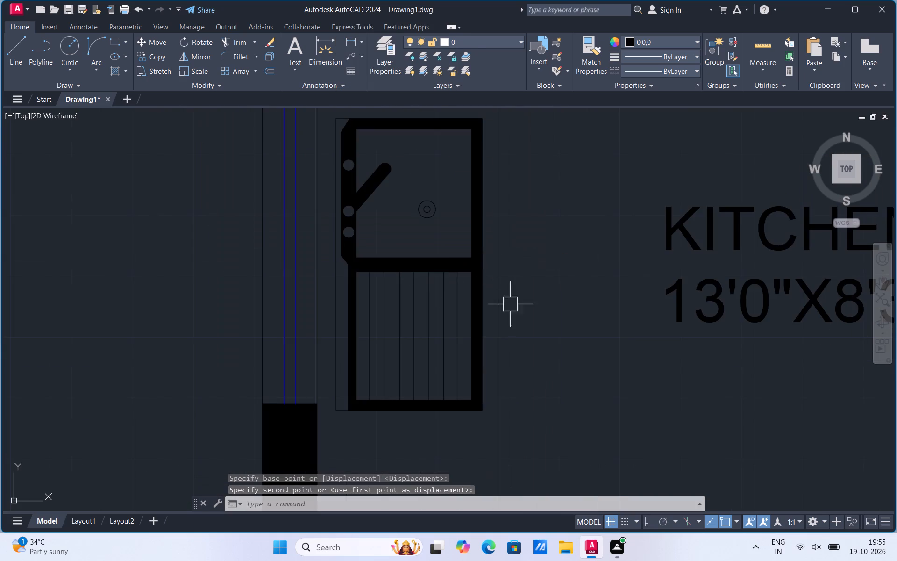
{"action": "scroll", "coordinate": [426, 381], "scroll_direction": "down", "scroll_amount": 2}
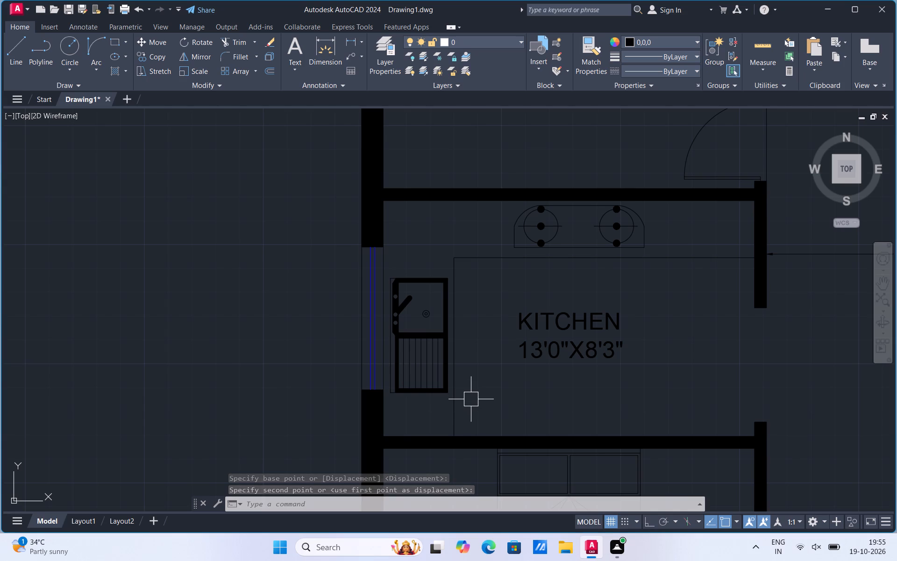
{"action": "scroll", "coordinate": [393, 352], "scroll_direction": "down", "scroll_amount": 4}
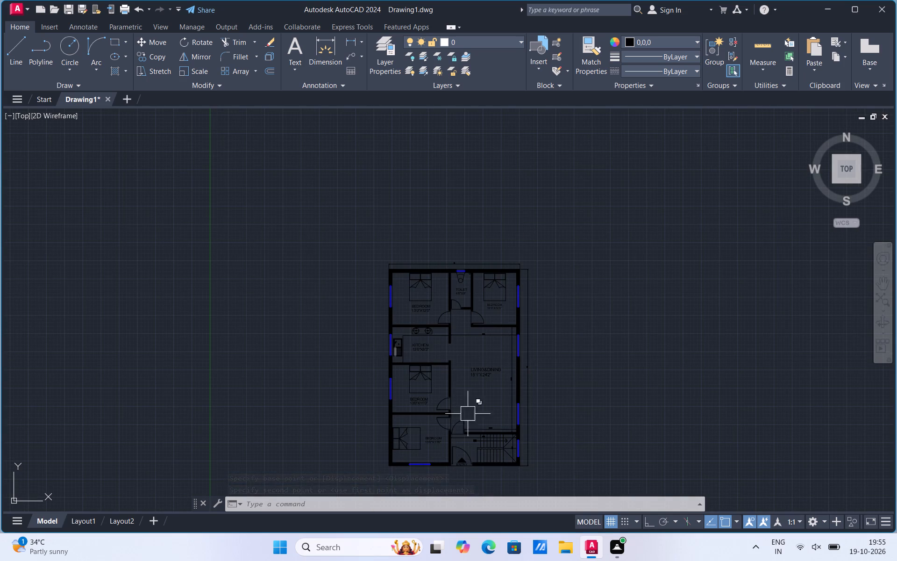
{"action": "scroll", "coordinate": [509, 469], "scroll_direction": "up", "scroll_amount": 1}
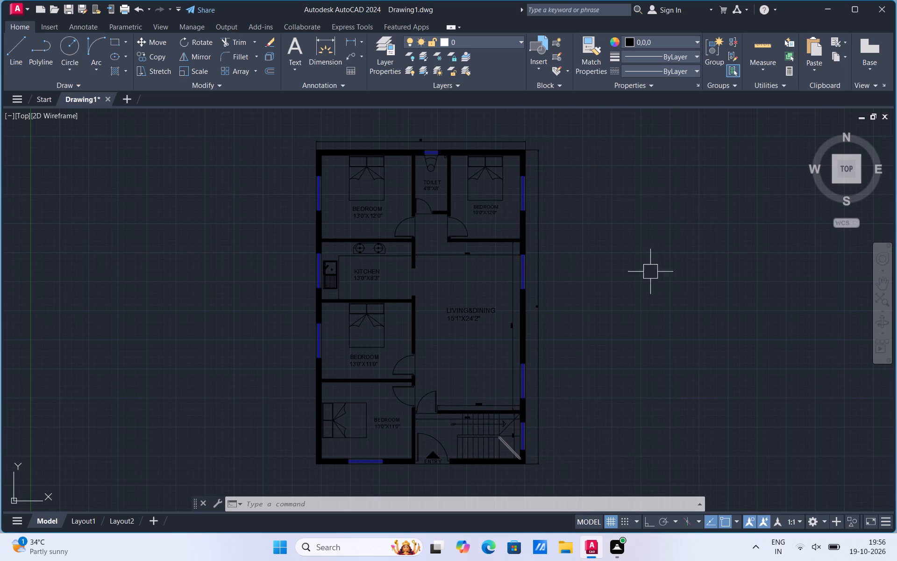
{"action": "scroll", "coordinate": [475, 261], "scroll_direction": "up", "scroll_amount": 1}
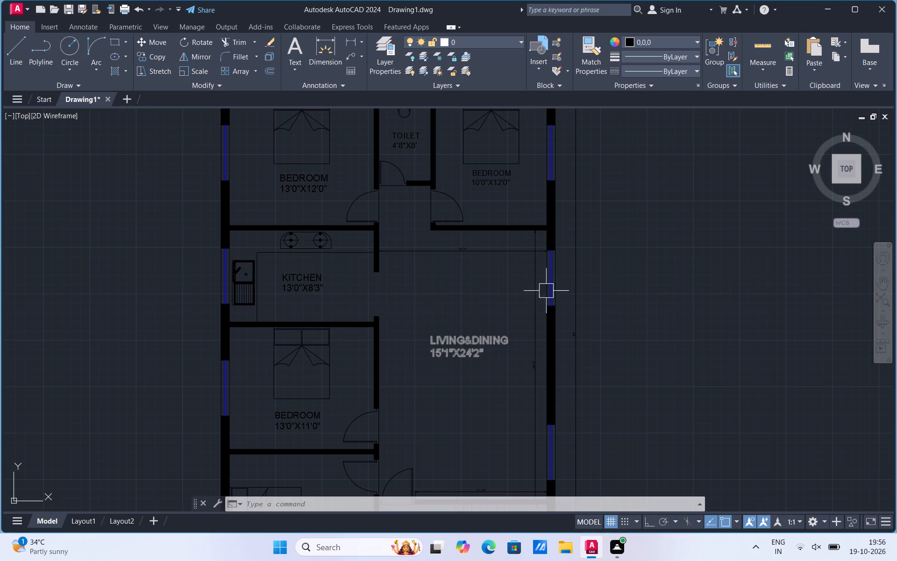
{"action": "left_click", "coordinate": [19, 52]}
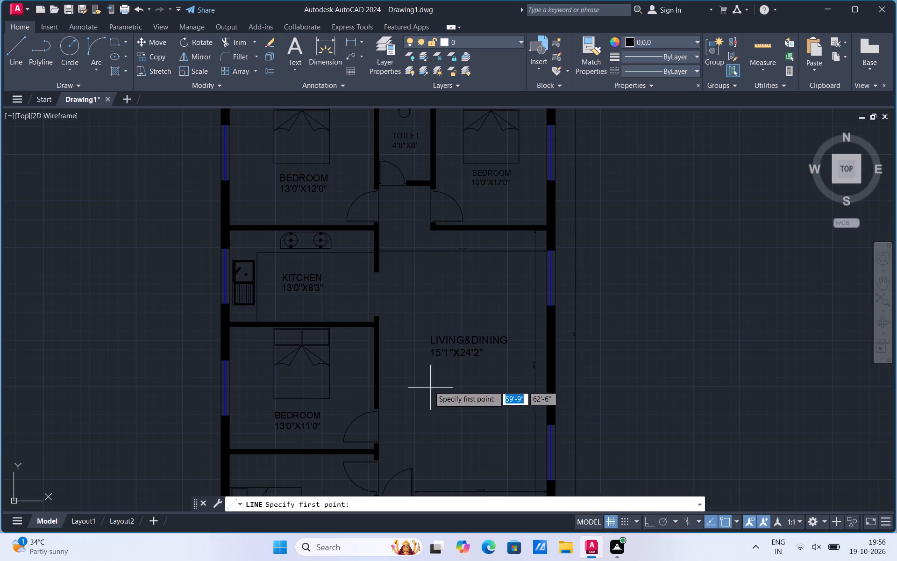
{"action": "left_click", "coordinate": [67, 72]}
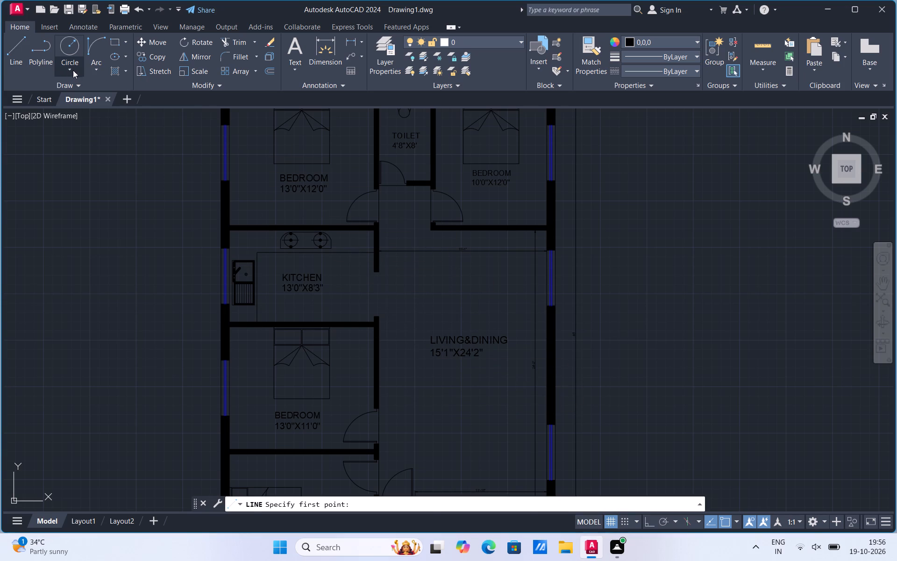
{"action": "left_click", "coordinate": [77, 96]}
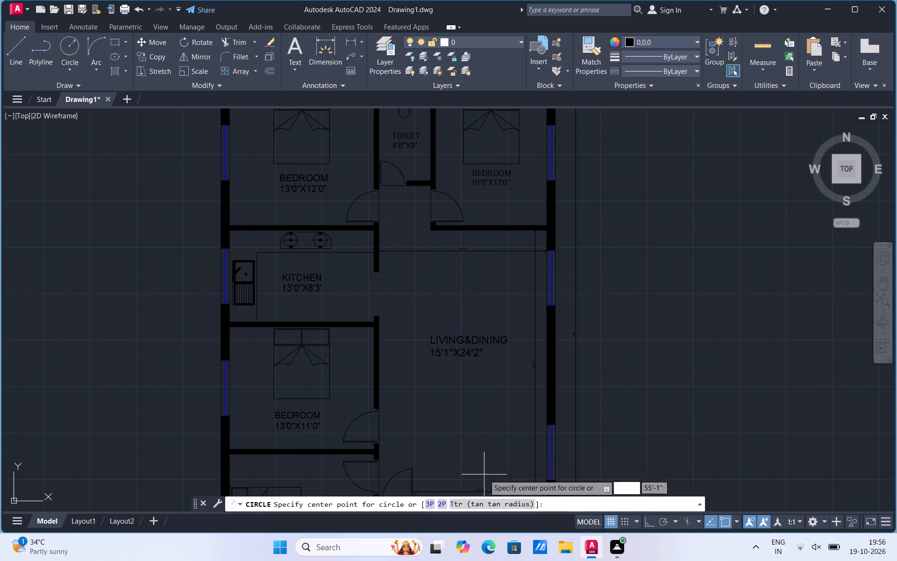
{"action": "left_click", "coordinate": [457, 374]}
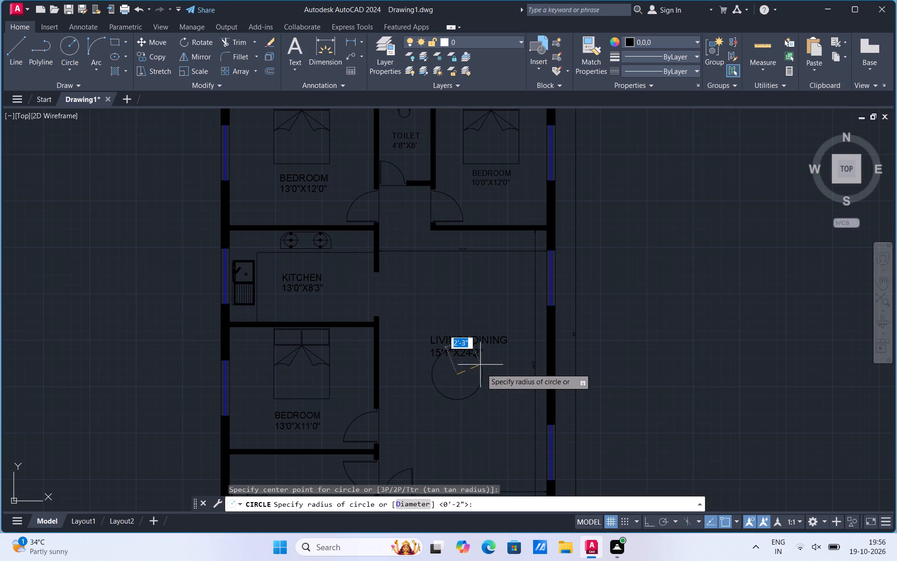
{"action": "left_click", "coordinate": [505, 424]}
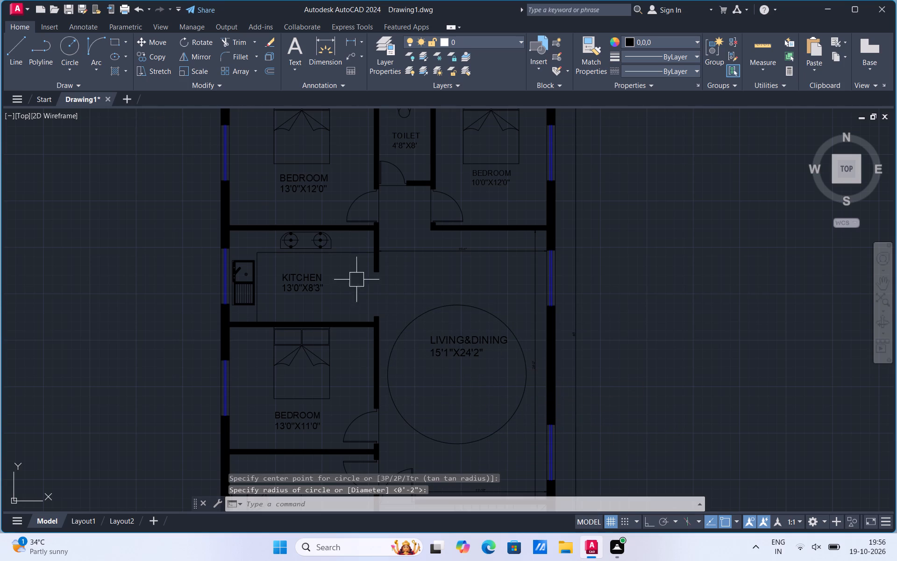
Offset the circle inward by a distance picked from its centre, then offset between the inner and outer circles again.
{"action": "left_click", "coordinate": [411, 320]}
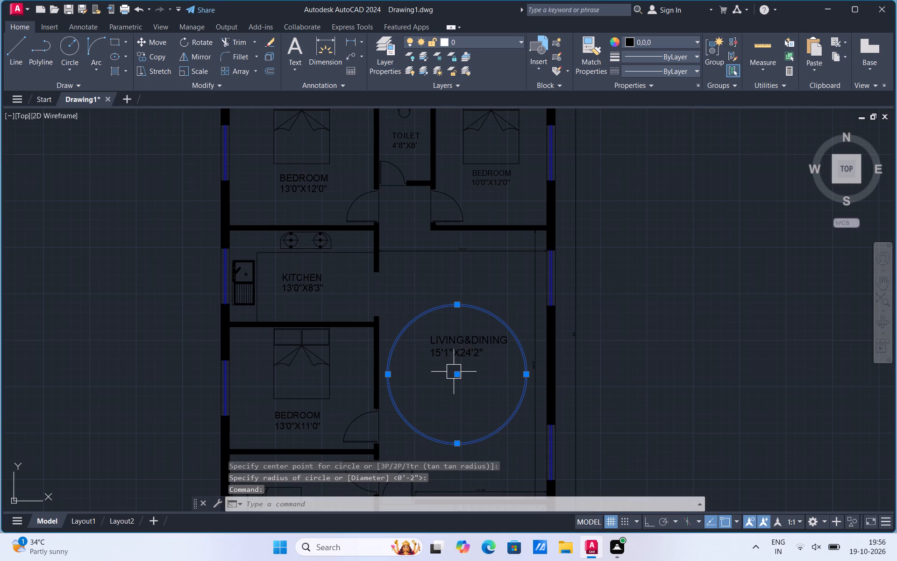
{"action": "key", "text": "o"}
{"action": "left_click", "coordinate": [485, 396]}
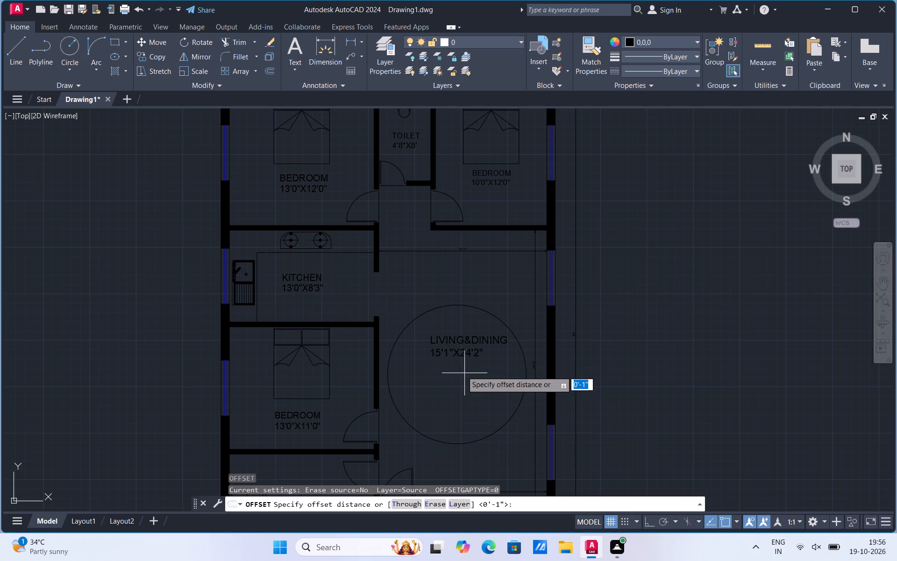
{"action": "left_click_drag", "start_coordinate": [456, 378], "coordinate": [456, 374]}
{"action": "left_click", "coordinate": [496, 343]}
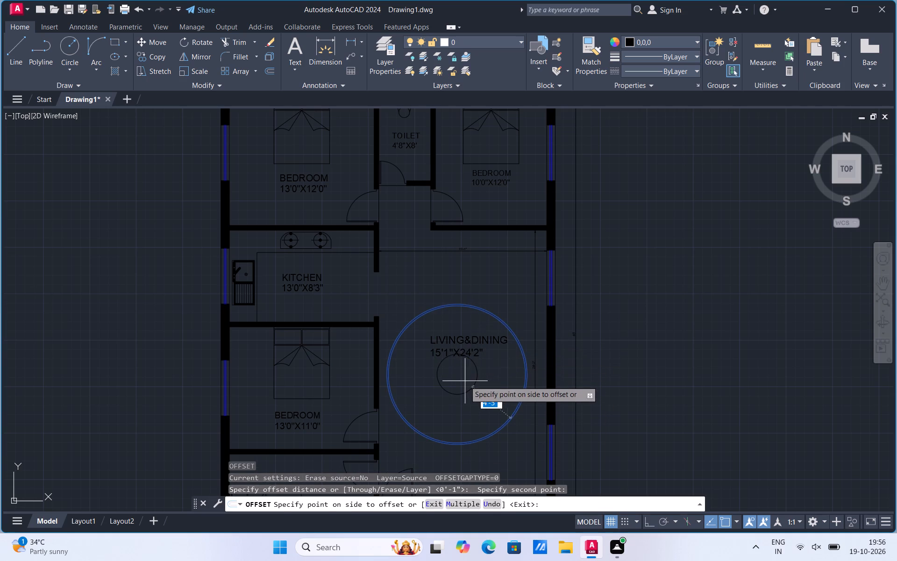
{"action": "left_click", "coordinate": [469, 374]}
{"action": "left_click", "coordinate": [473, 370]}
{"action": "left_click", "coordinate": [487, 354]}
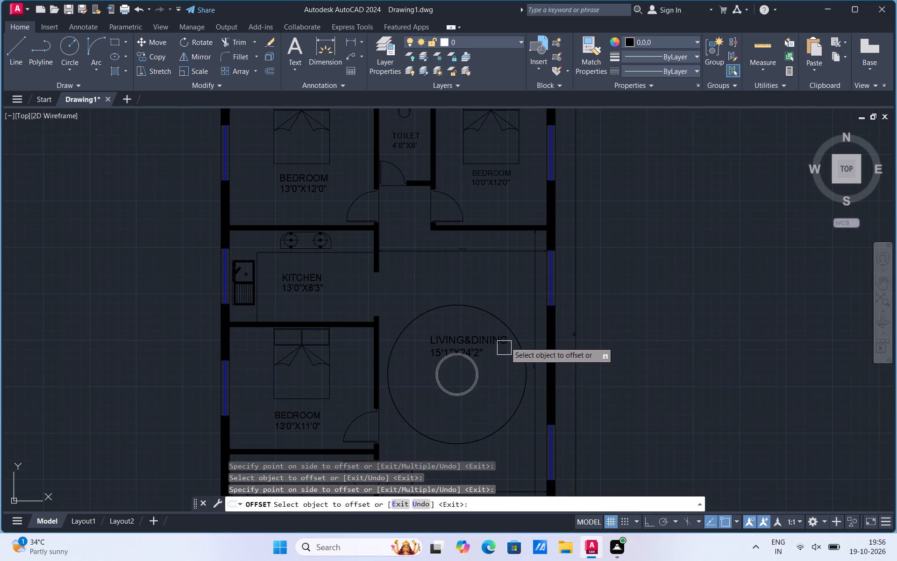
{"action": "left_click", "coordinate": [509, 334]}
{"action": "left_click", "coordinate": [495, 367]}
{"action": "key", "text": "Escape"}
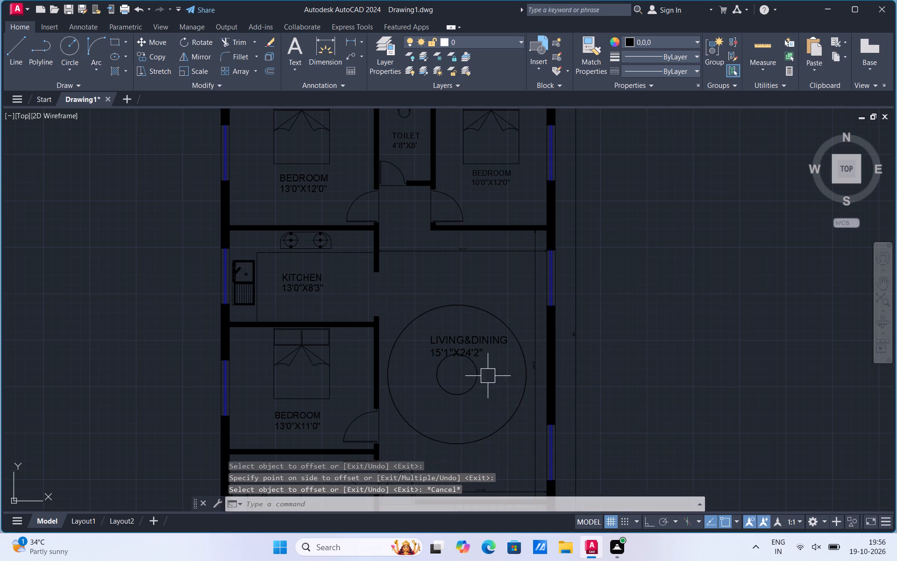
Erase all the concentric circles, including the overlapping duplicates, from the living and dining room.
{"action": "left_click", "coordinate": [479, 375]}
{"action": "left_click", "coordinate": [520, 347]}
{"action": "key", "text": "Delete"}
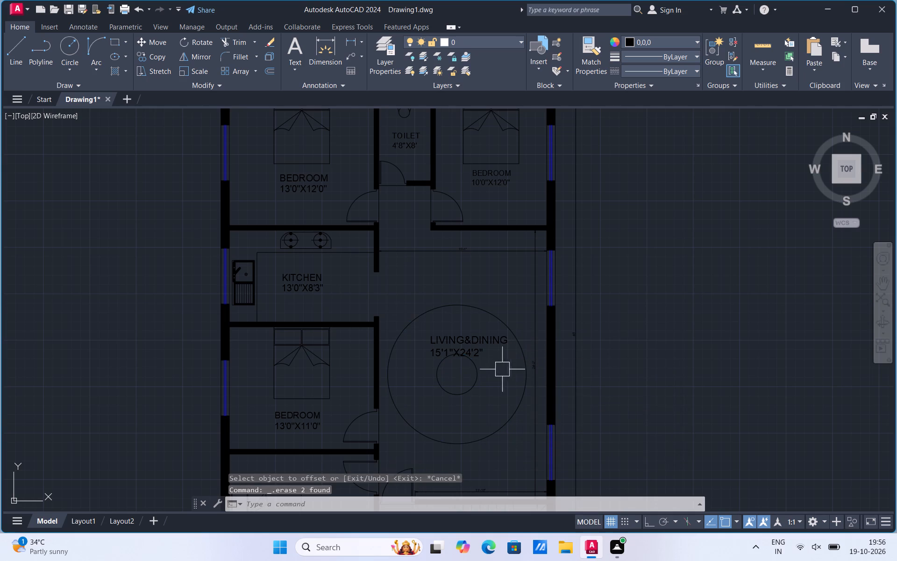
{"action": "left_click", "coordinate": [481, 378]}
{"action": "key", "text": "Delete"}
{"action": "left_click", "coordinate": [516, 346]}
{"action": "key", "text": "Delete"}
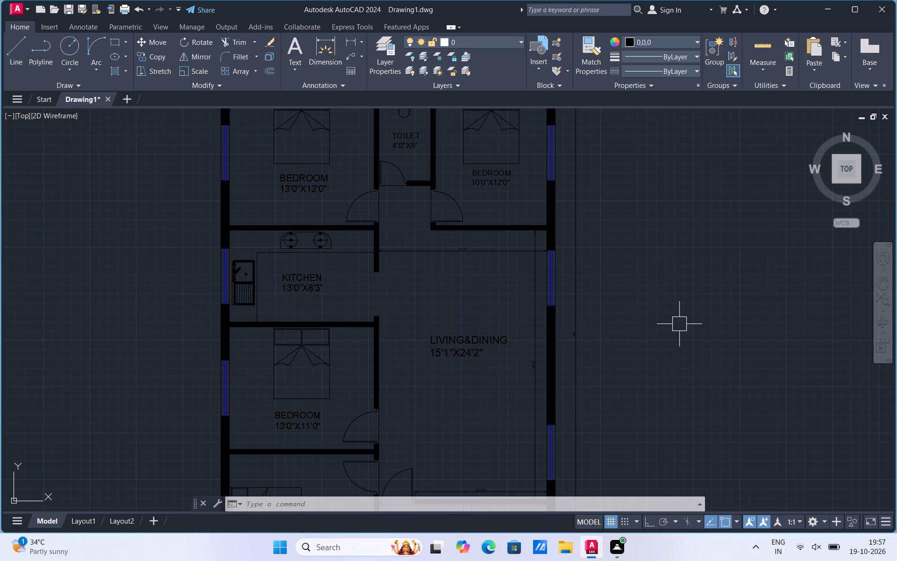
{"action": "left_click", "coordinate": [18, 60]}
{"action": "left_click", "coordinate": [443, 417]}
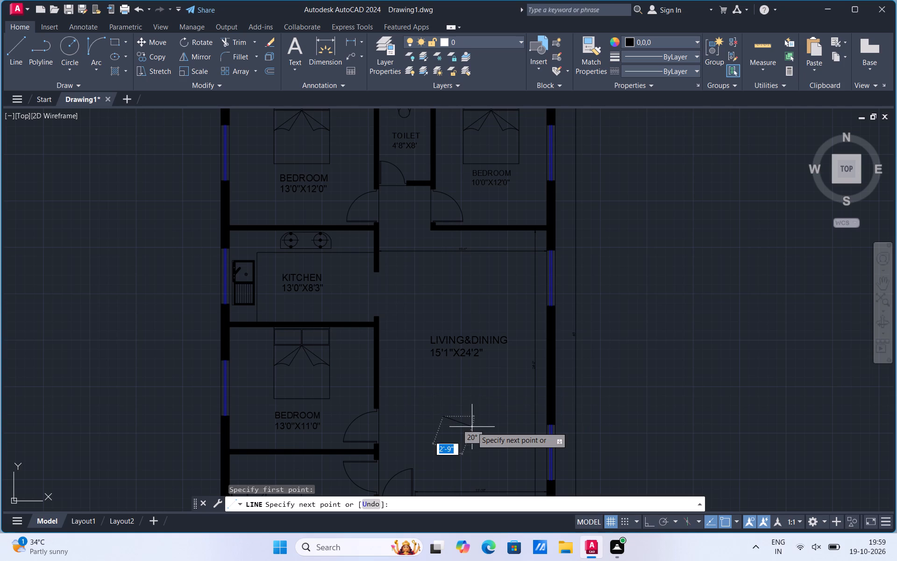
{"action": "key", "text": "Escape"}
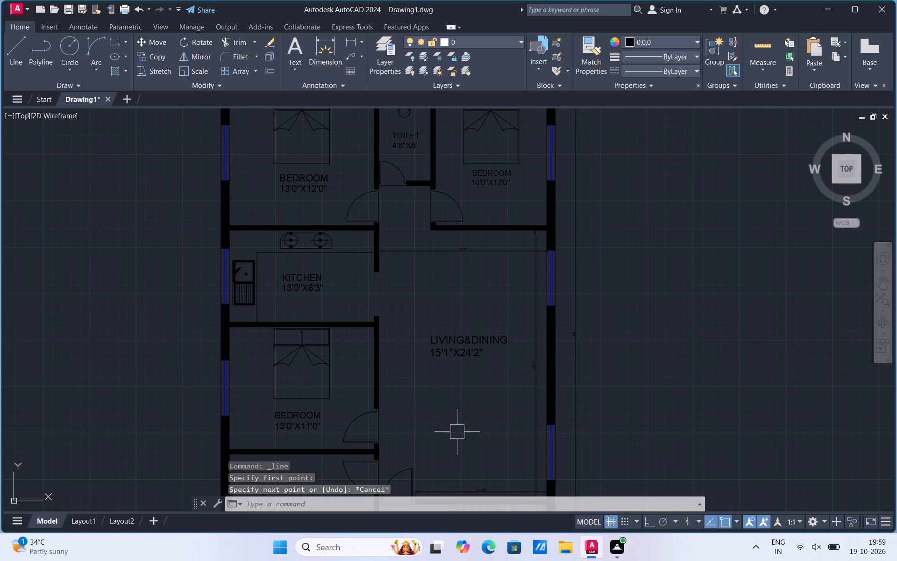
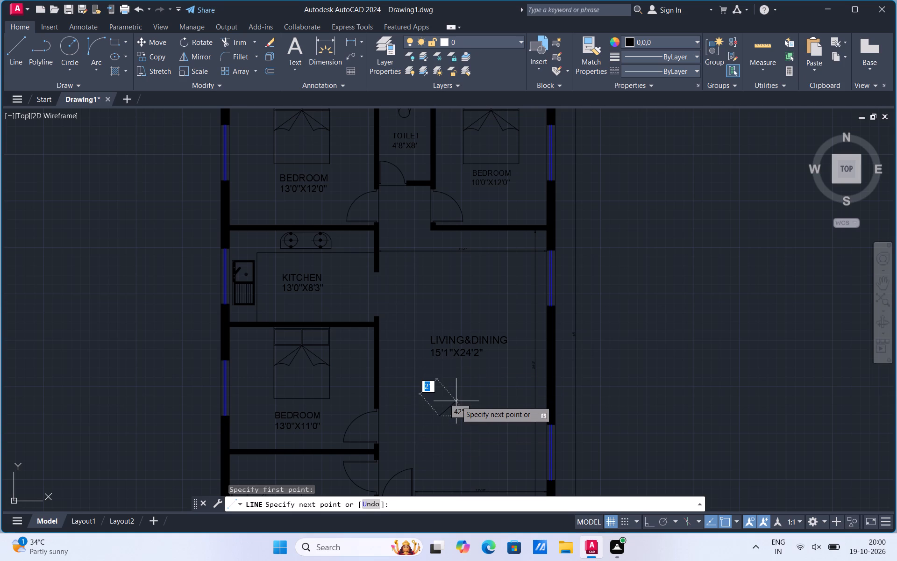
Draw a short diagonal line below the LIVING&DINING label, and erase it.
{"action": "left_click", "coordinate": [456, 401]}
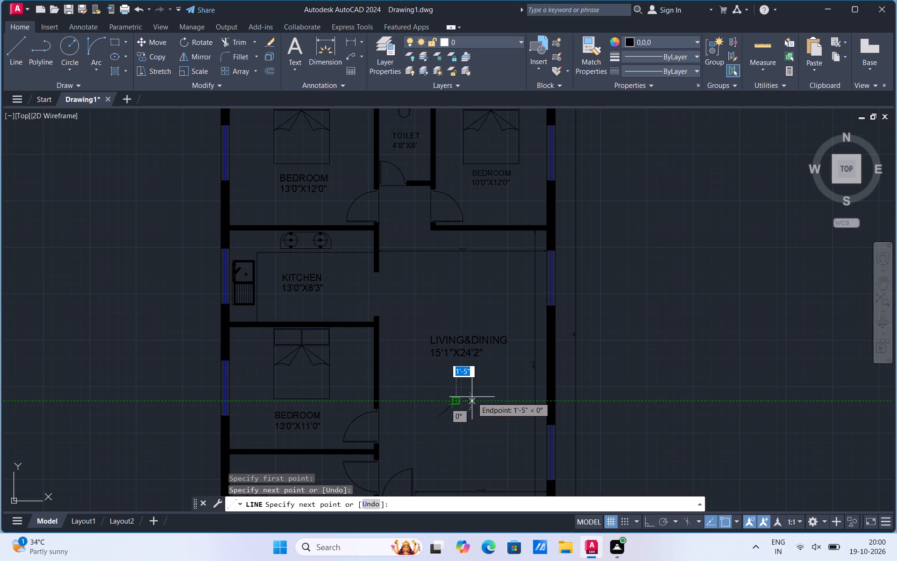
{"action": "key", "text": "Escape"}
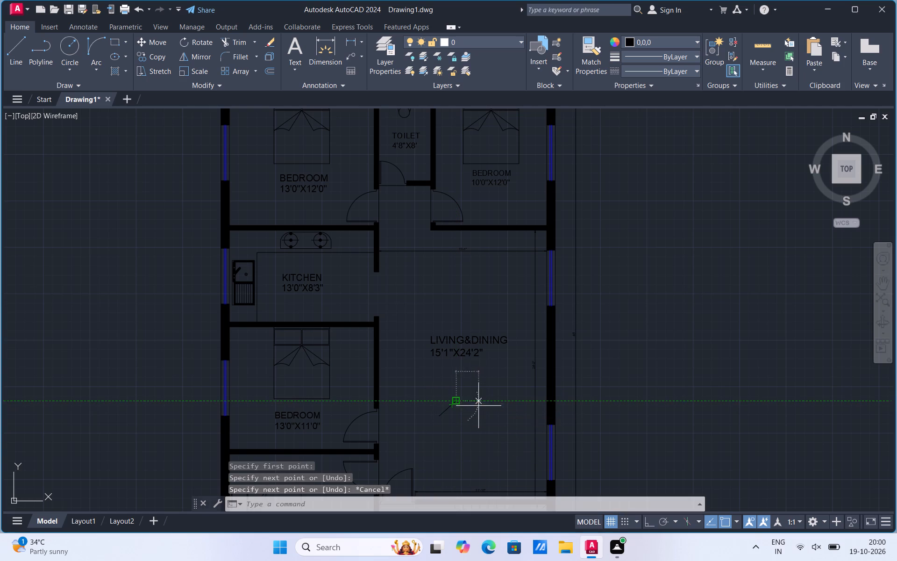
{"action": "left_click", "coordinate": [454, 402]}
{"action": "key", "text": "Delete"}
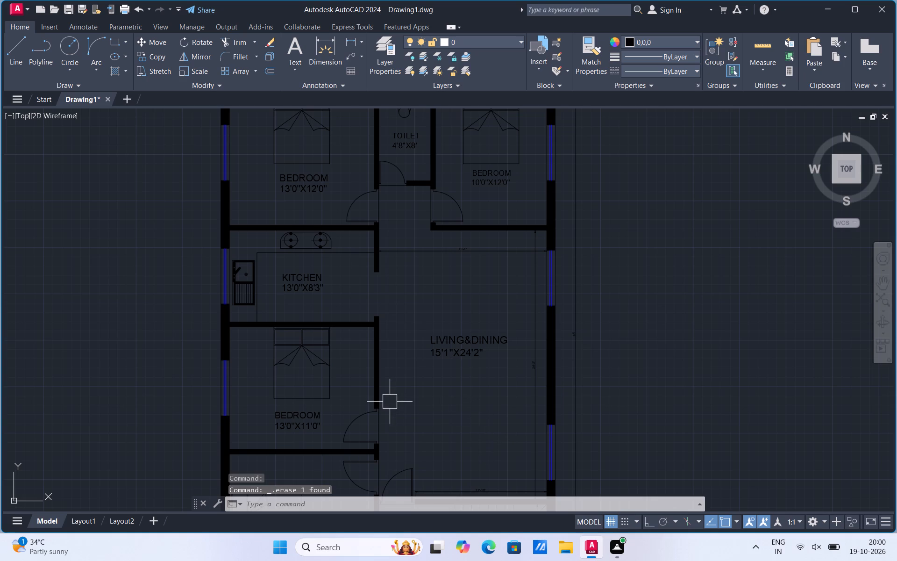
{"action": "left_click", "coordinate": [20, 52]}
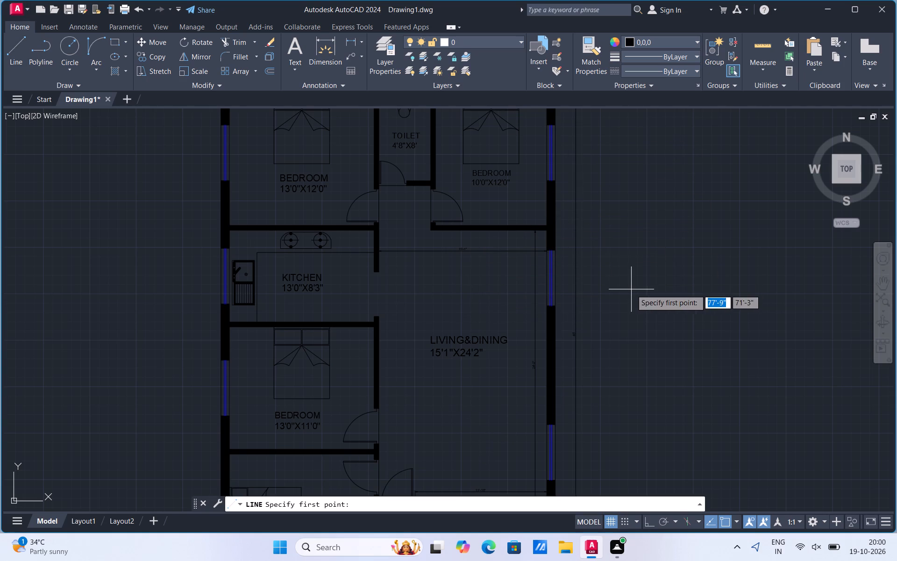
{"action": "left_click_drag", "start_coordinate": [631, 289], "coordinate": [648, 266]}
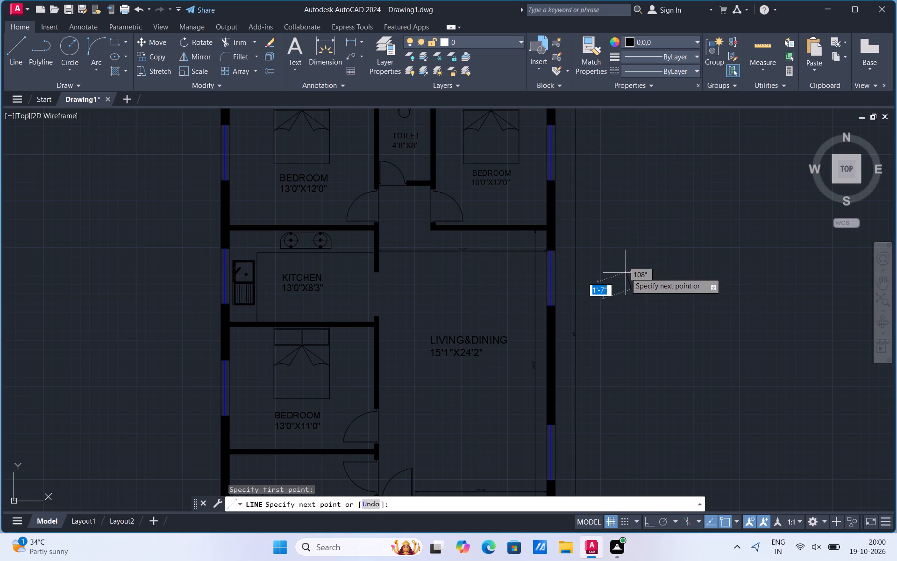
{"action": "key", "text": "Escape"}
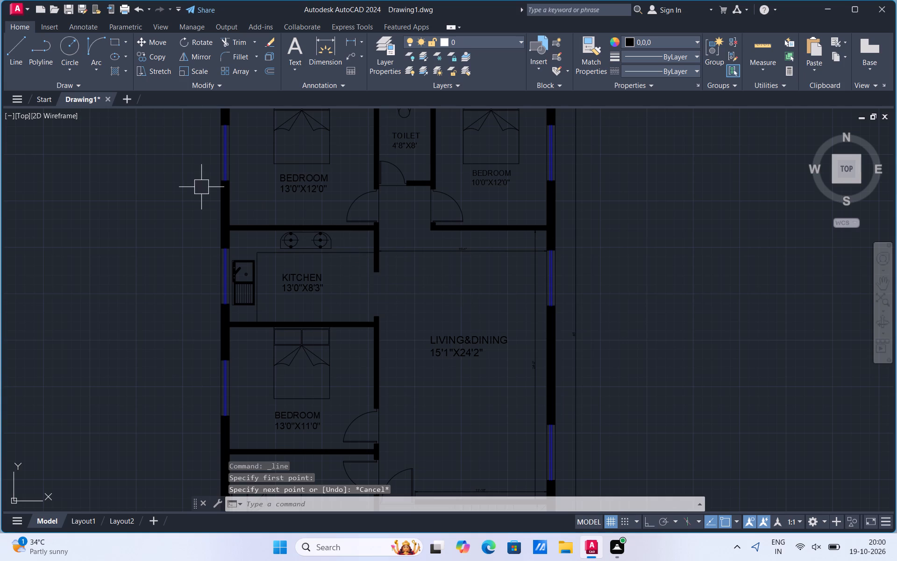
Draw a freehand zigzag of short connected line segments just above the LIVING&DINING room label.
{"action": "left_click", "coordinate": [11, 51]}
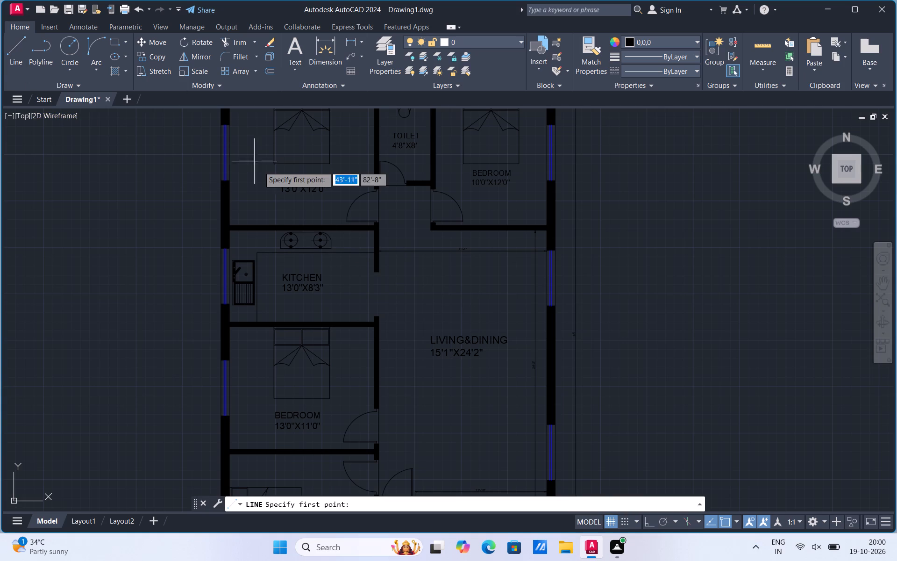
{"action": "left_click", "coordinate": [429, 302]}
{"action": "left_click", "coordinate": [443, 294]}
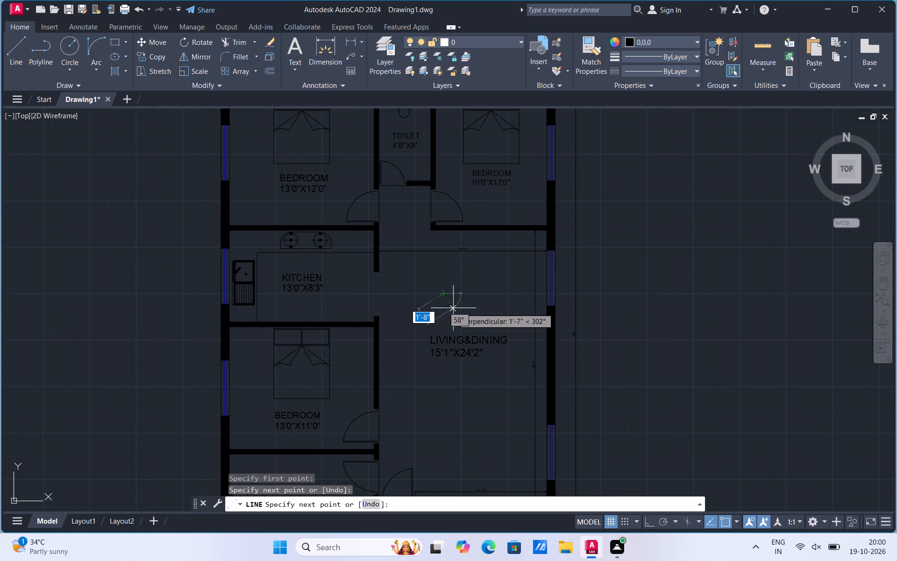
{"action": "left_click", "coordinate": [454, 309]}
{"action": "left_click", "coordinate": [467, 288]}
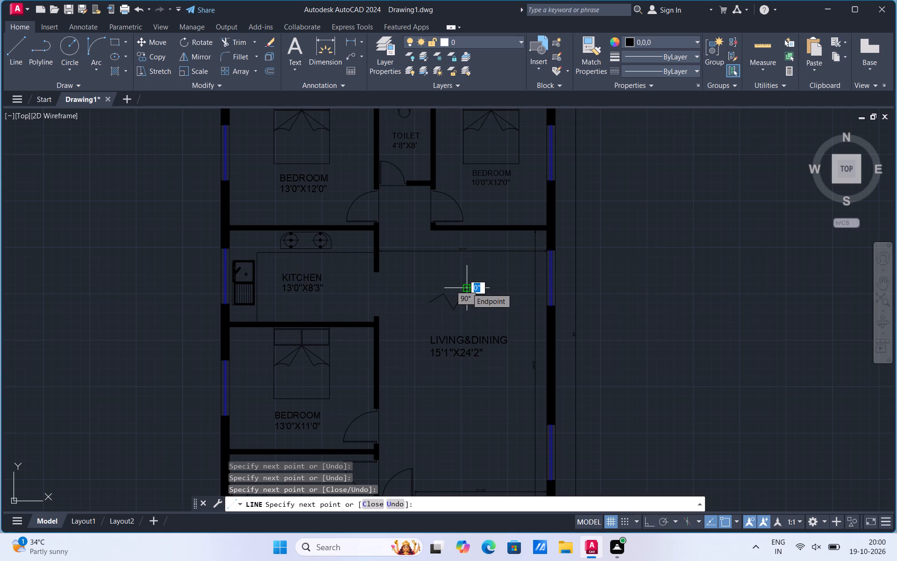
{"action": "left_click", "coordinate": [471, 299]}
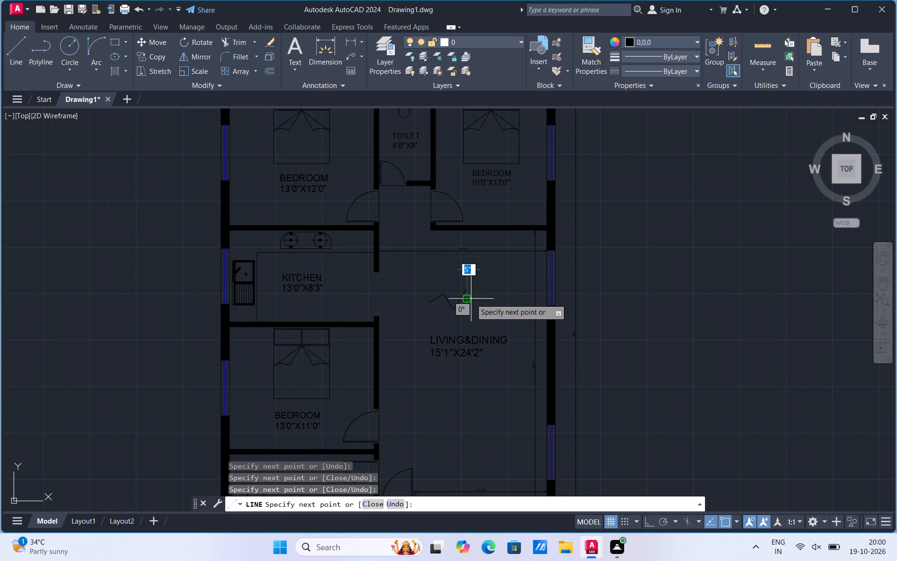
{"action": "left_click", "coordinate": [478, 297]}
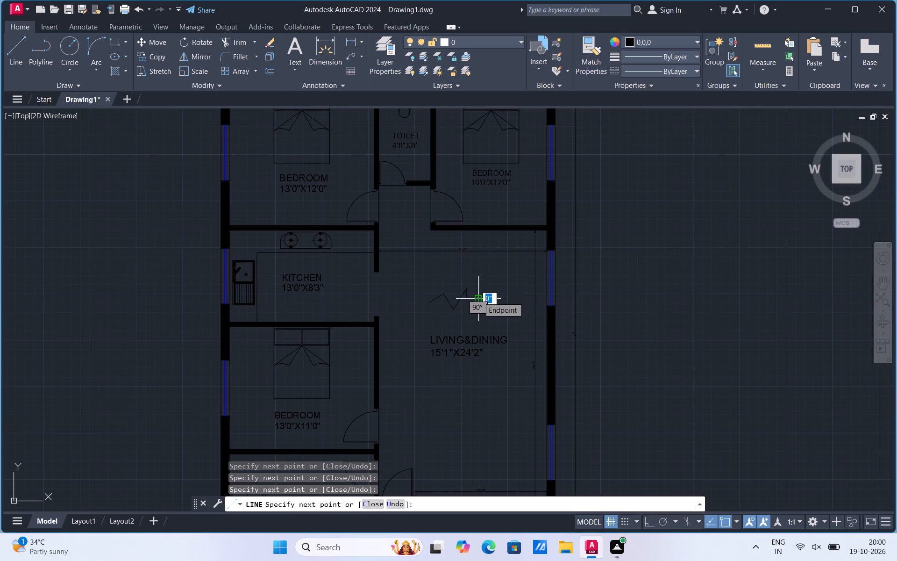
Continue the connected line back across the zigzag, adding small triangular shapes beneath its western peak and returning to its eastern part.
{"action": "left_click", "coordinate": [468, 302]}
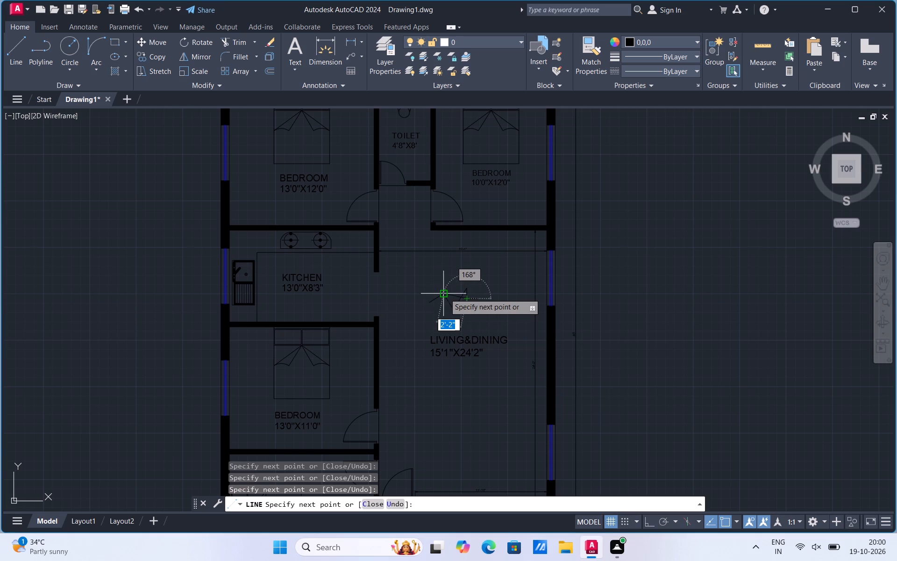
{"action": "left_click", "coordinate": [447, 291]}
{"action": "left_click", "coordinate": [462, 306]}
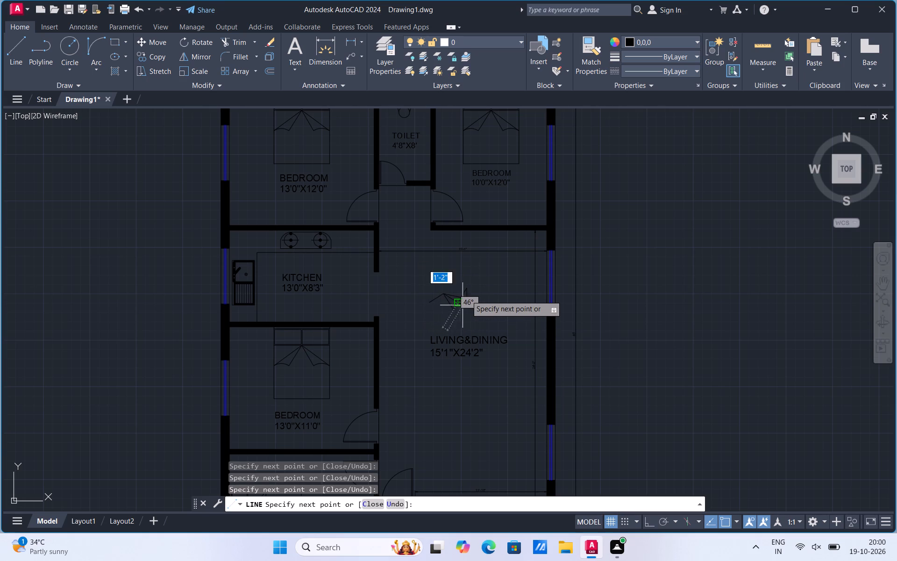
{"action": "left_click", "coordinate": [470, 286]}
{"action": "left_click", "coordinate": [456, 307]}
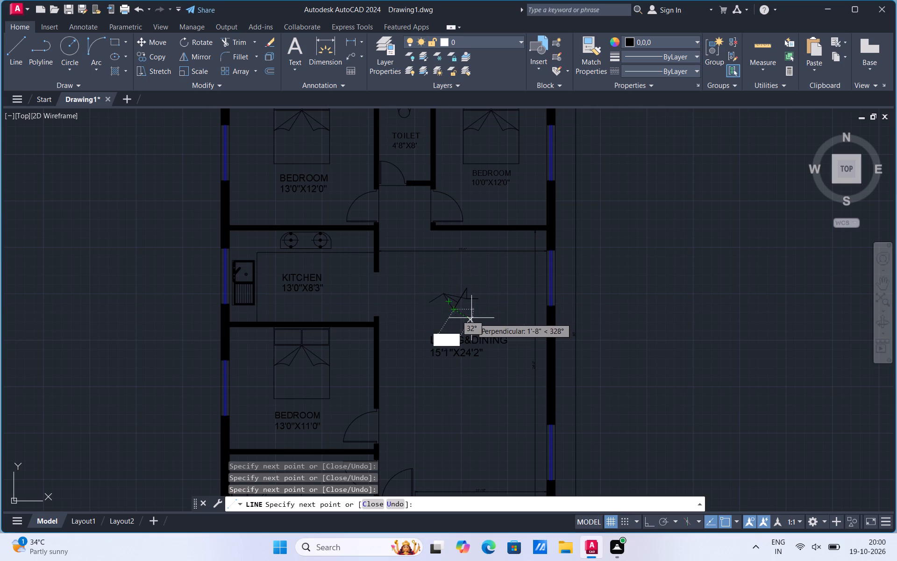
{"action": "left_click", "coordinate": [440, 312]}
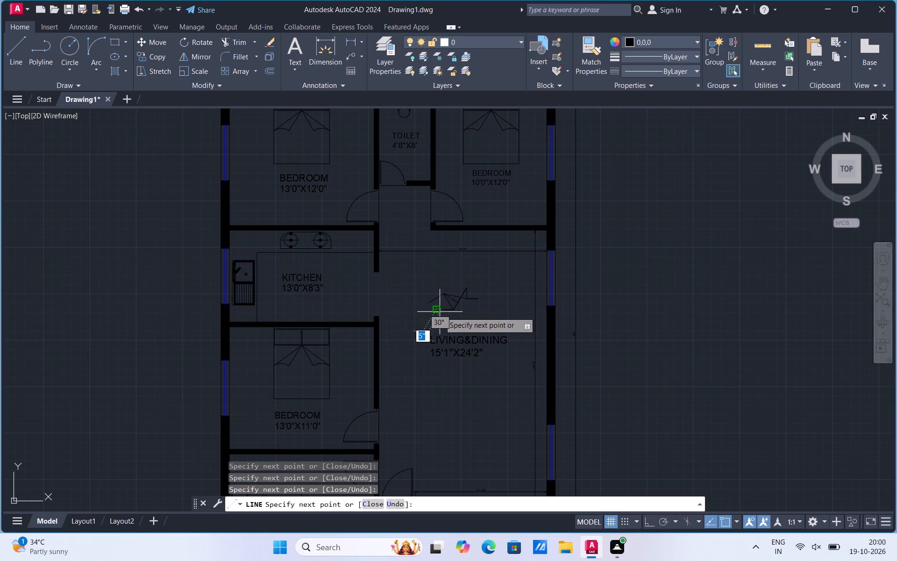
{"action": "left_click", "coordinate": [445, 295]}
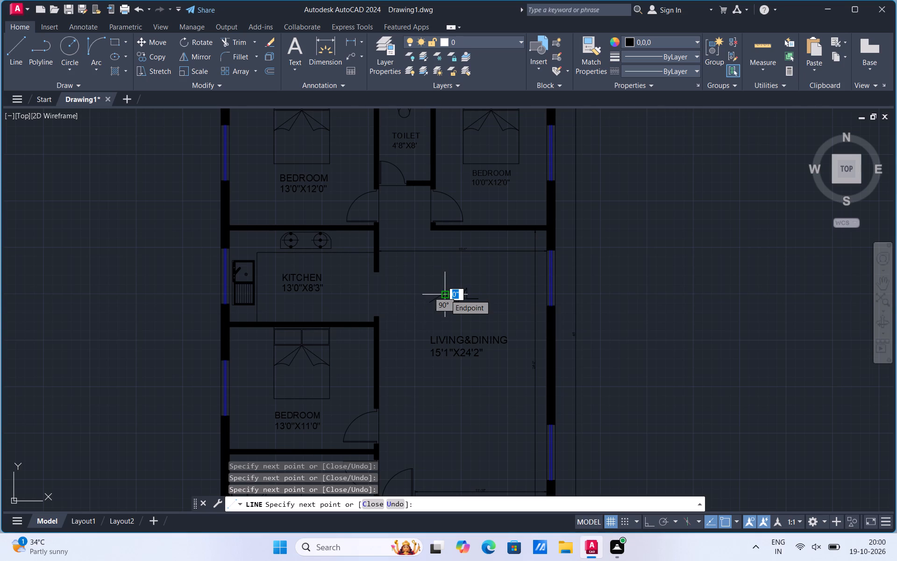
{"action": "left_click", "coordinate": [455, 293]}
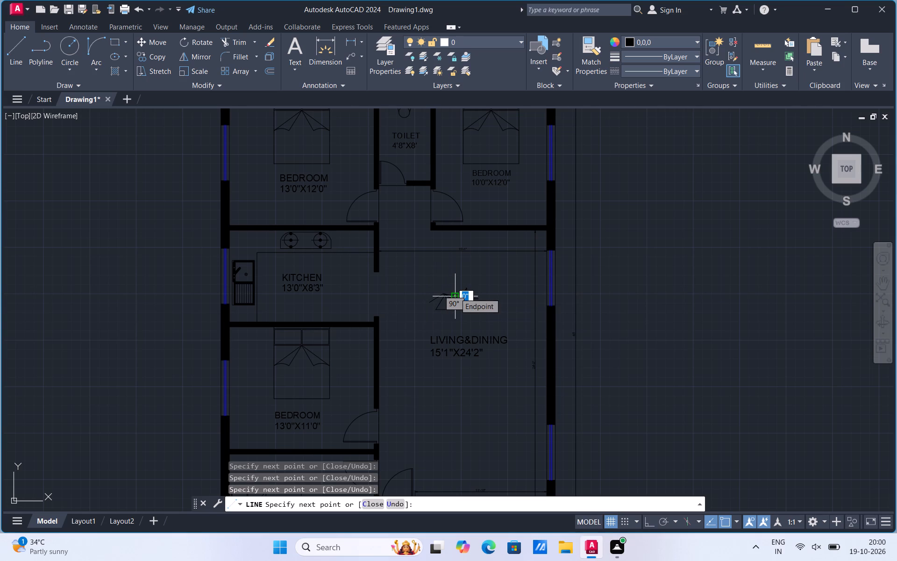
{"action": "left_click", "coordinate": [466, 304]}
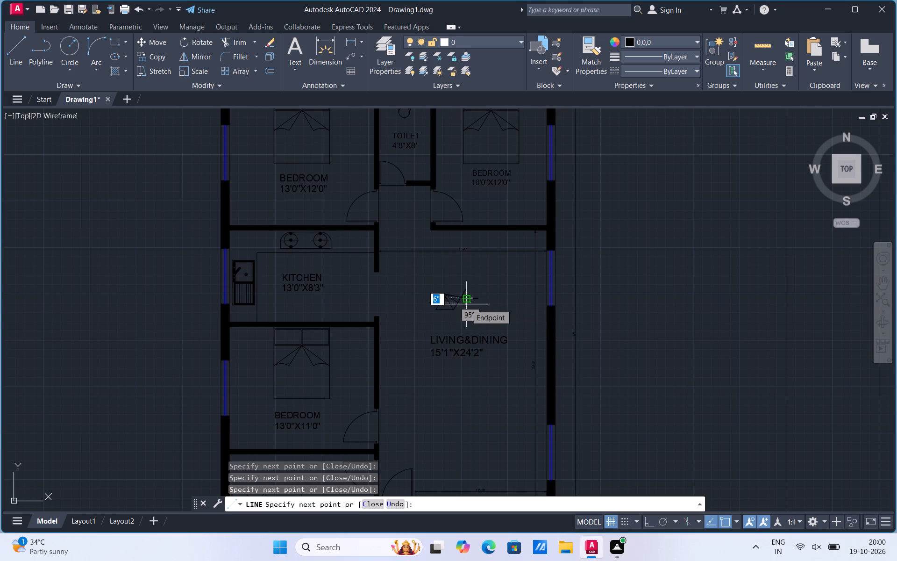
{"action": "left_click", "coordinate": [464, 304]}
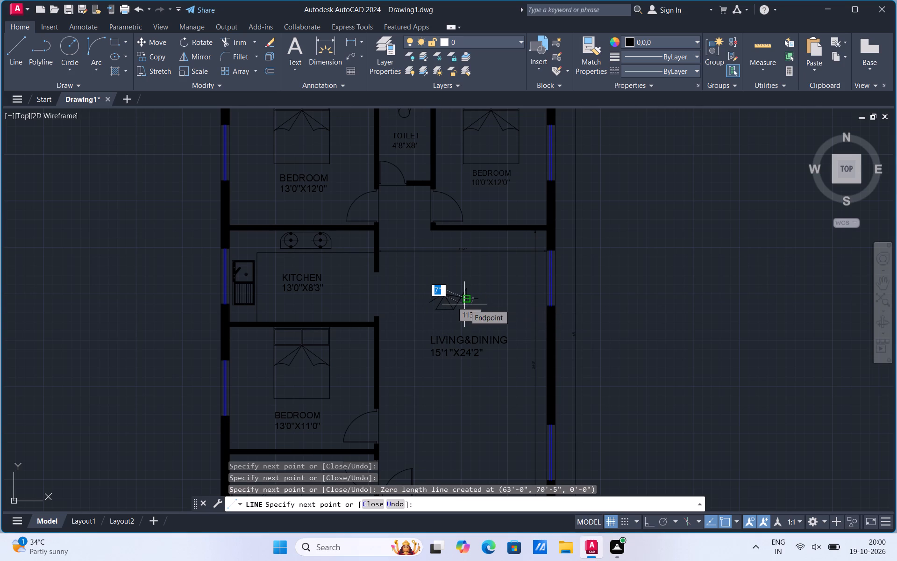
Extend the connected line eastward from the zigzag with short crisscrossing segments above the LIVING&DINING label.
{"action": "left_click", "coordinate": [476, 303]}
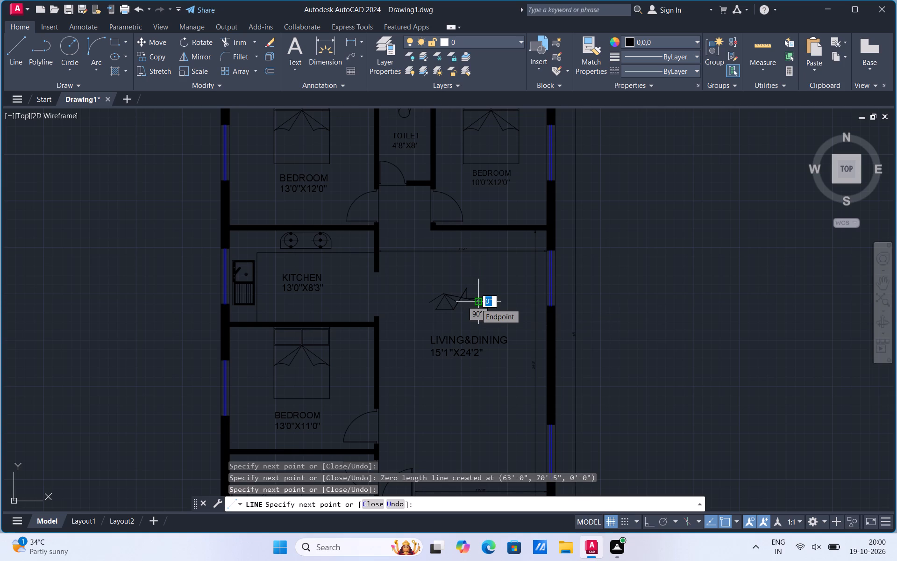
{"action": "left_click", "coordinate": [484, 300]}
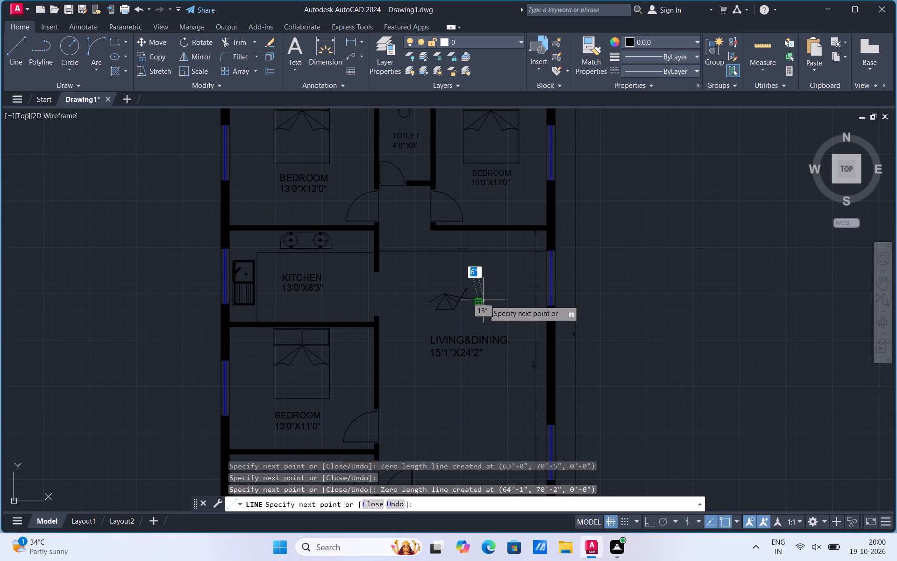
{"action": "left_click", "coordinate": [484, 315]}
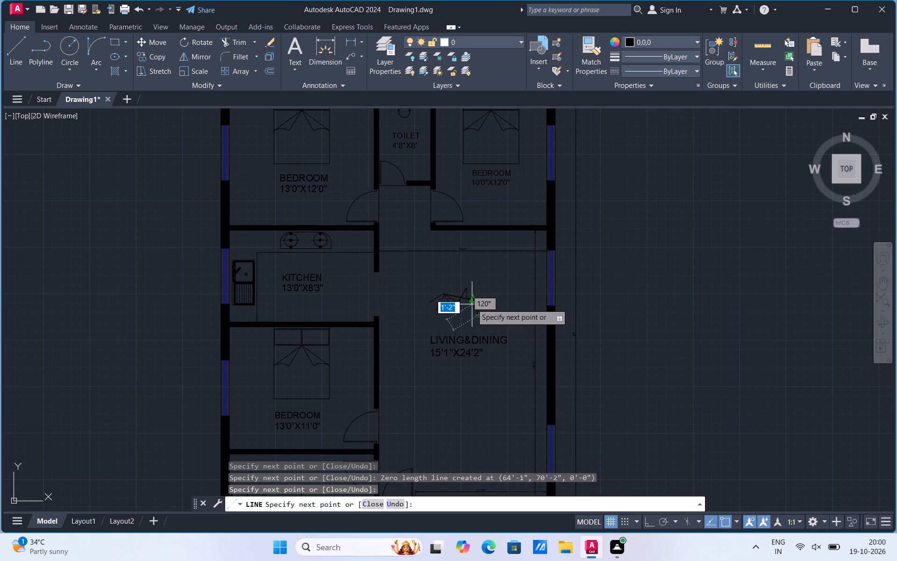
{"action": "left_click", "coordinate": [471, 302]}
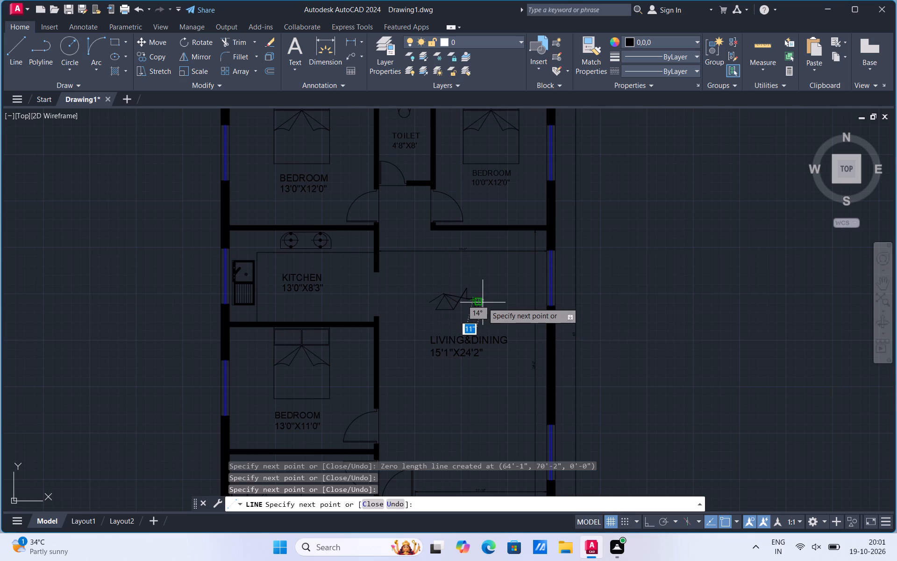
{"action": "left_click", "coordinate": [483, 302]}
{"action": "left_click", "coordinate": [487, 311]}
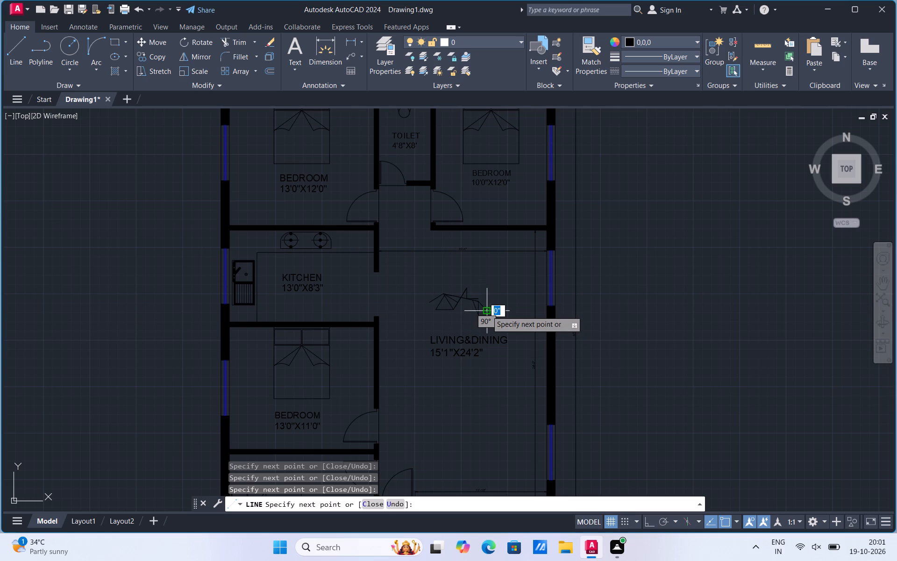
{"action": "left_click", "coordinate": [472, 298]}
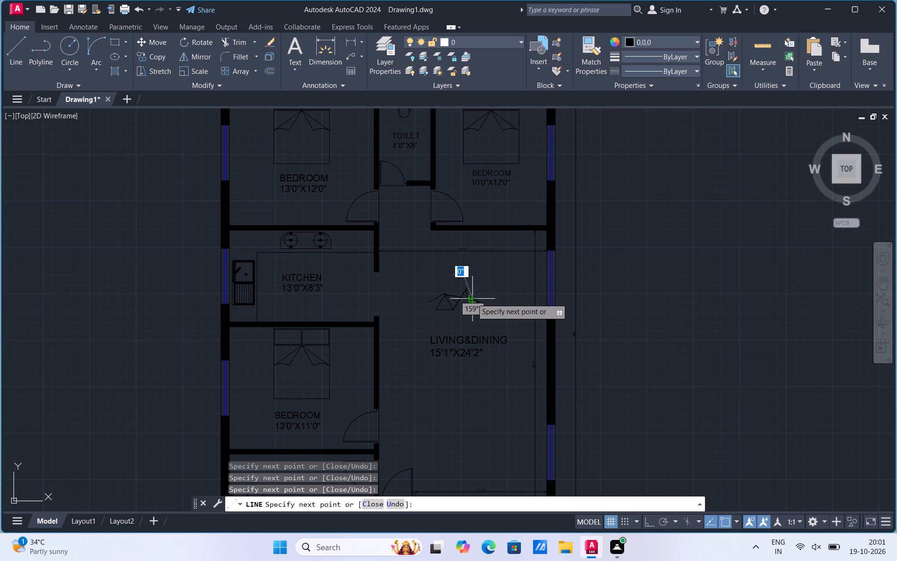
{"action": "left_click", "coordinate": [482, 300]}
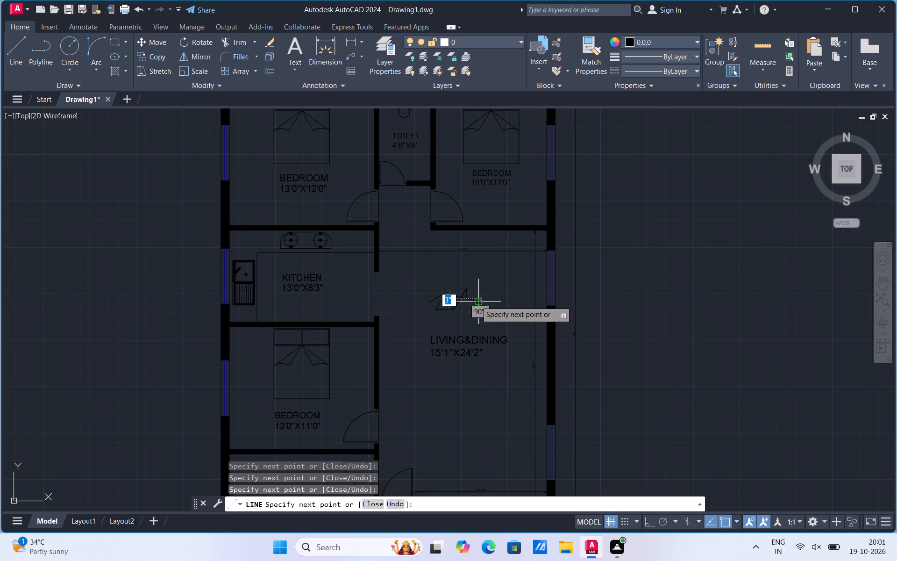
{"action": "left_click", "coordinate": [492, 303]}
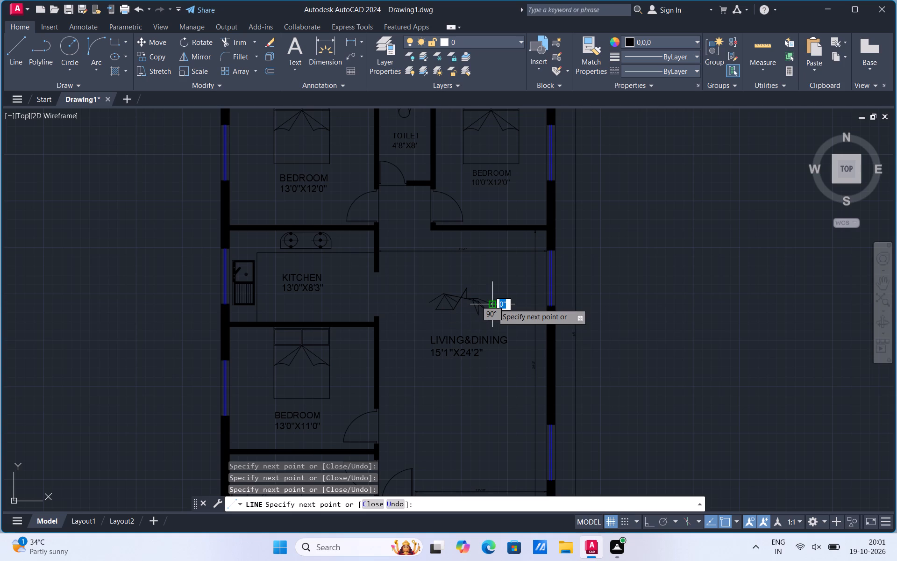
{"action": "left_click", "coordinate": [490, 303]}
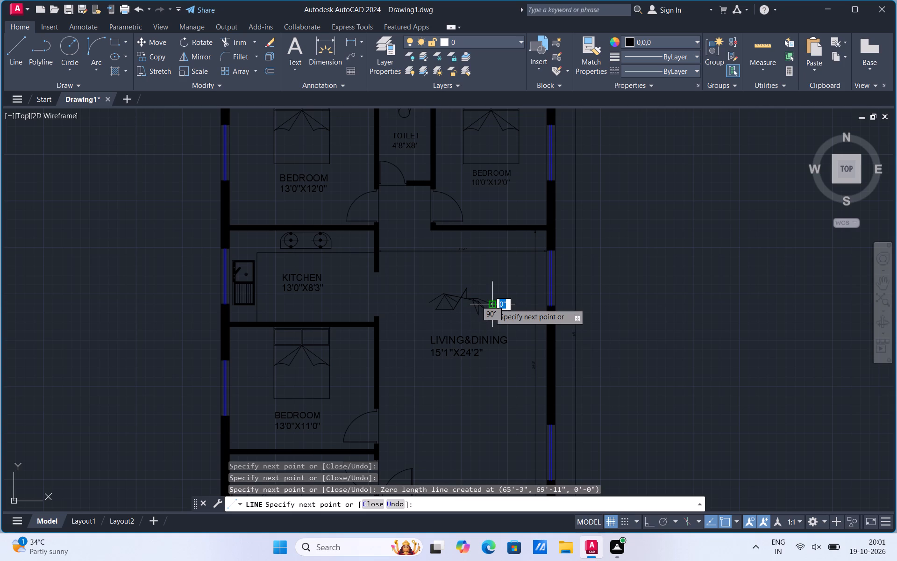
{"action": "left_click", "coordinate": [496, 303]}
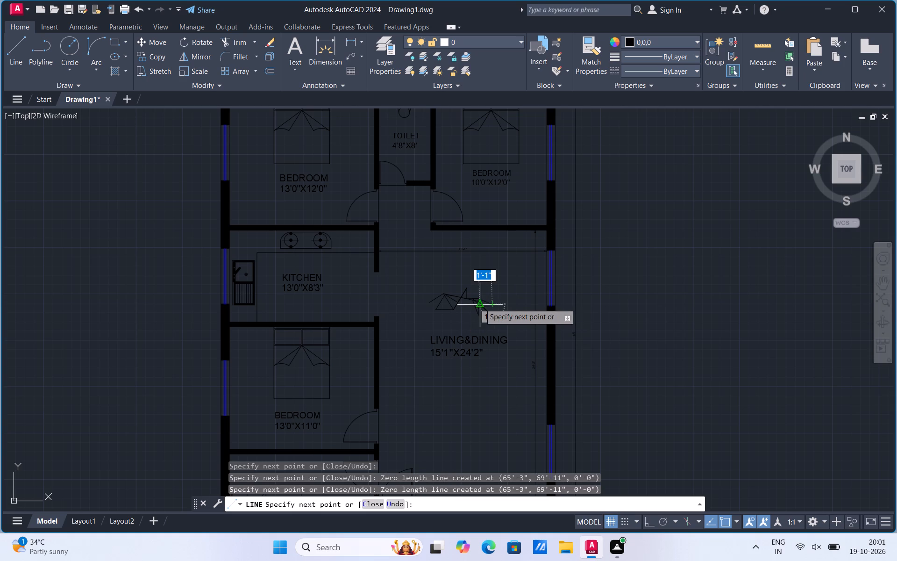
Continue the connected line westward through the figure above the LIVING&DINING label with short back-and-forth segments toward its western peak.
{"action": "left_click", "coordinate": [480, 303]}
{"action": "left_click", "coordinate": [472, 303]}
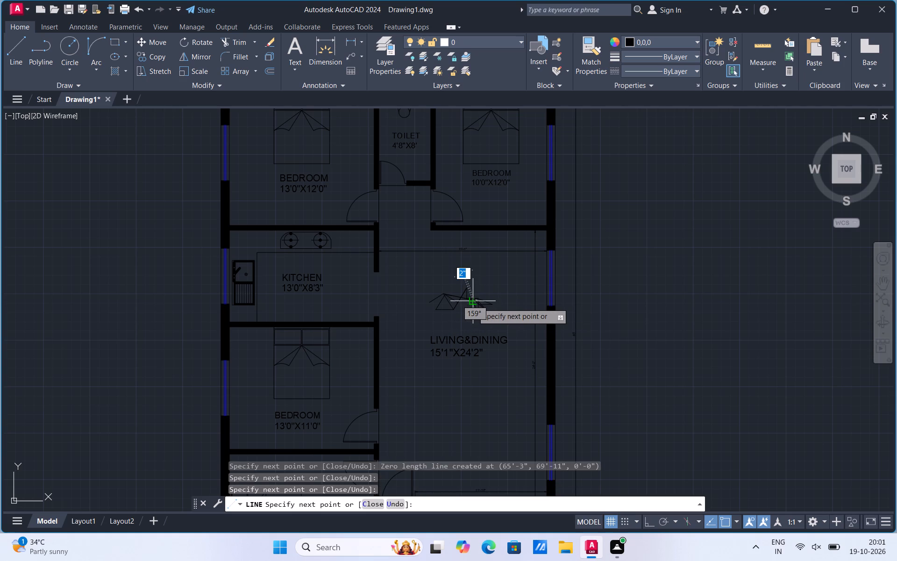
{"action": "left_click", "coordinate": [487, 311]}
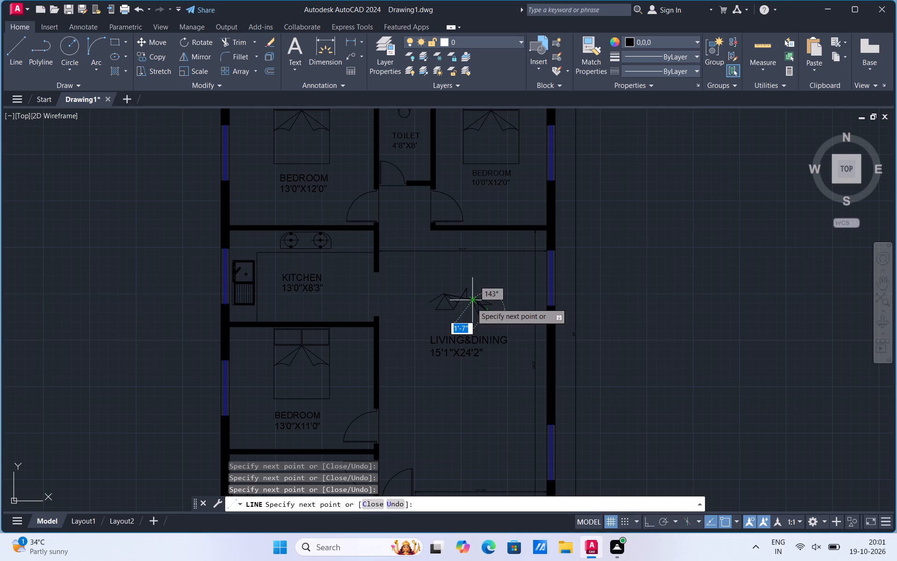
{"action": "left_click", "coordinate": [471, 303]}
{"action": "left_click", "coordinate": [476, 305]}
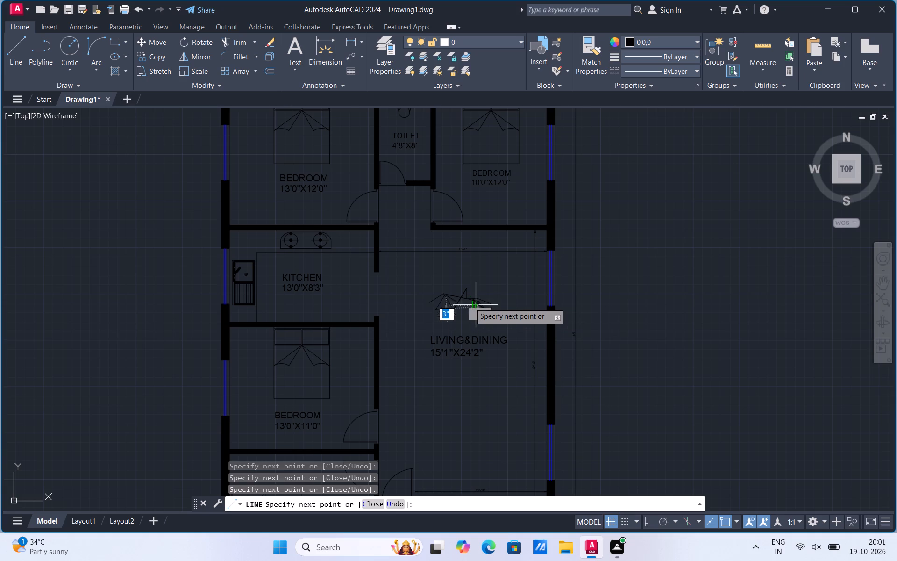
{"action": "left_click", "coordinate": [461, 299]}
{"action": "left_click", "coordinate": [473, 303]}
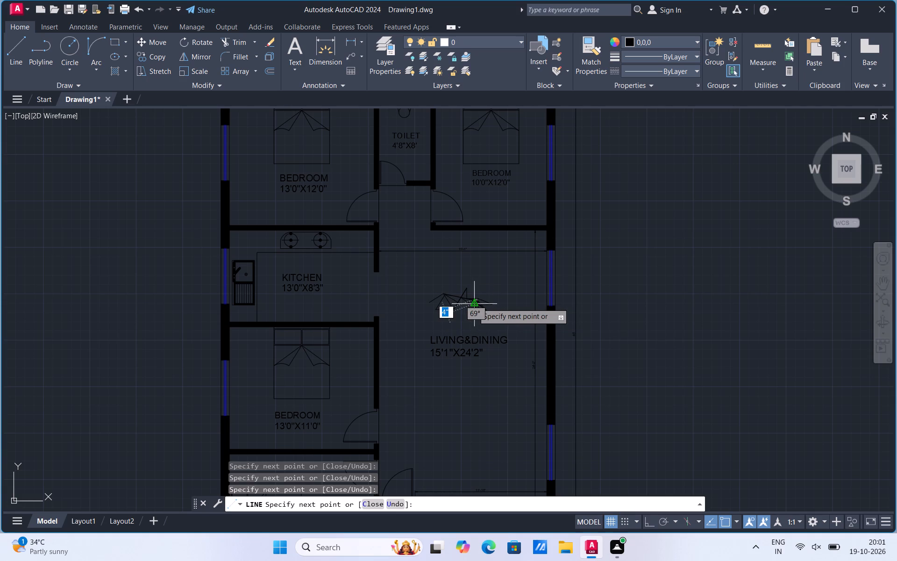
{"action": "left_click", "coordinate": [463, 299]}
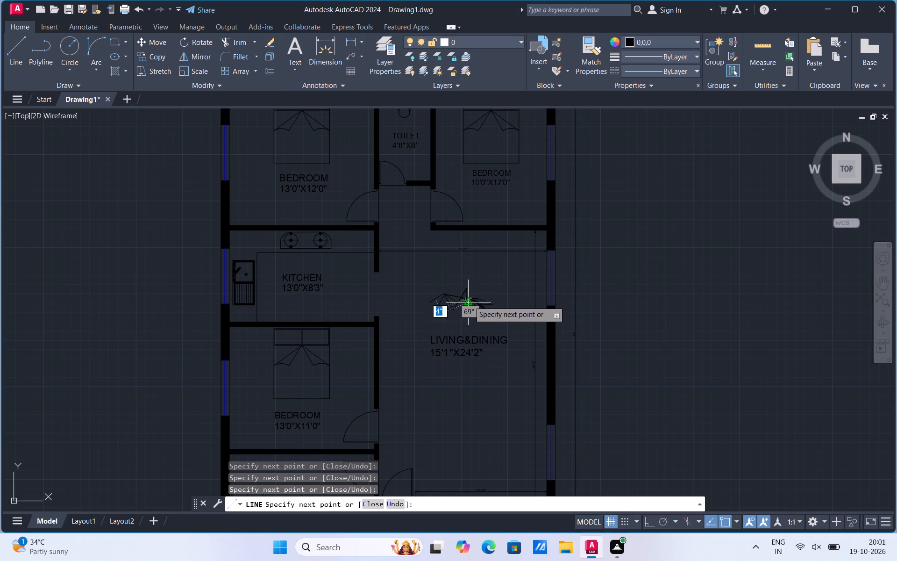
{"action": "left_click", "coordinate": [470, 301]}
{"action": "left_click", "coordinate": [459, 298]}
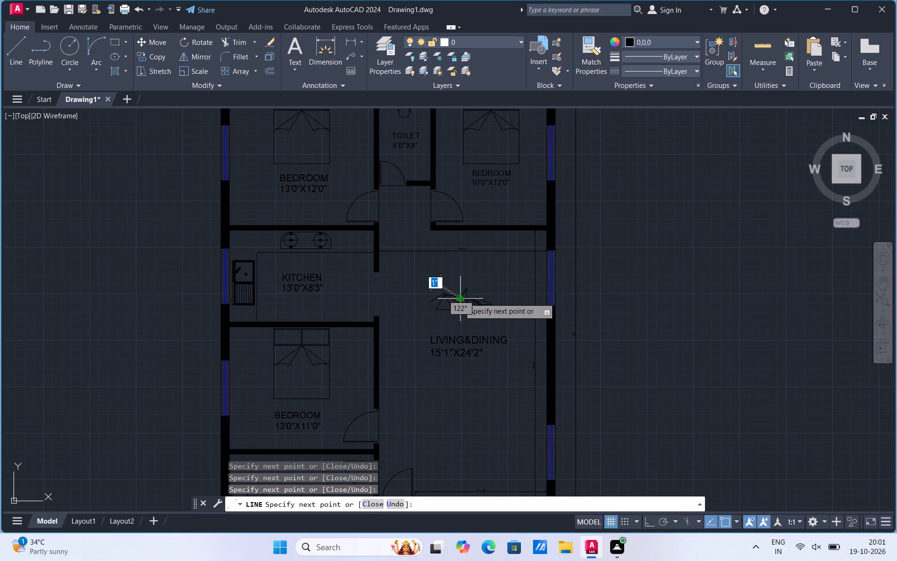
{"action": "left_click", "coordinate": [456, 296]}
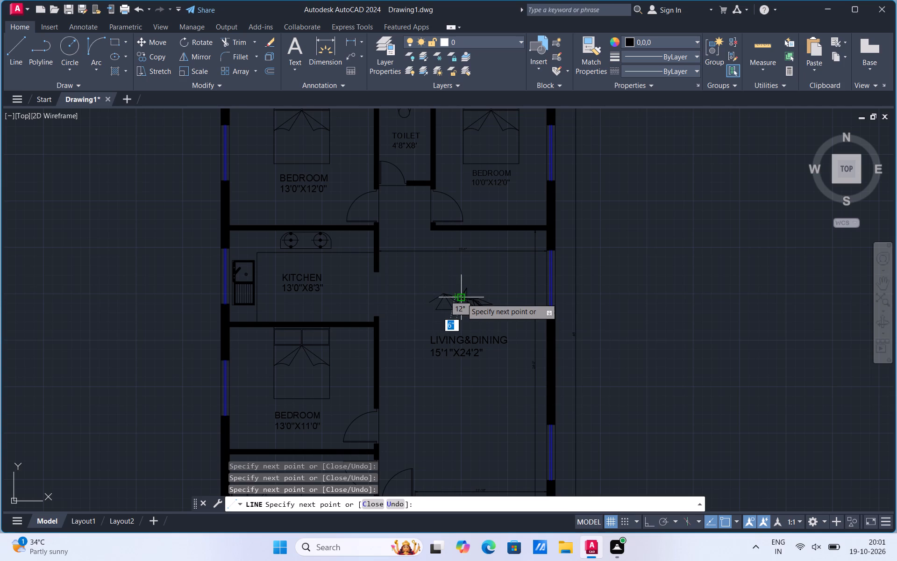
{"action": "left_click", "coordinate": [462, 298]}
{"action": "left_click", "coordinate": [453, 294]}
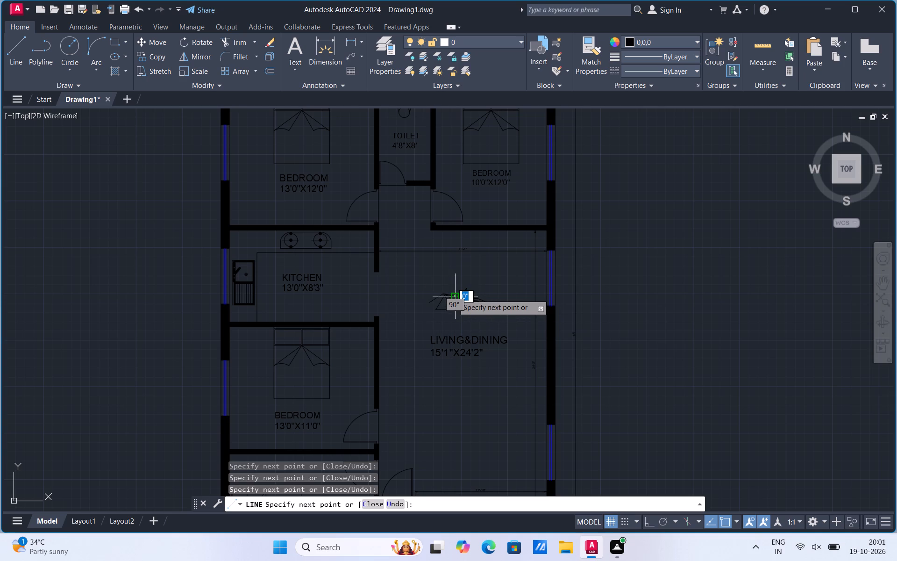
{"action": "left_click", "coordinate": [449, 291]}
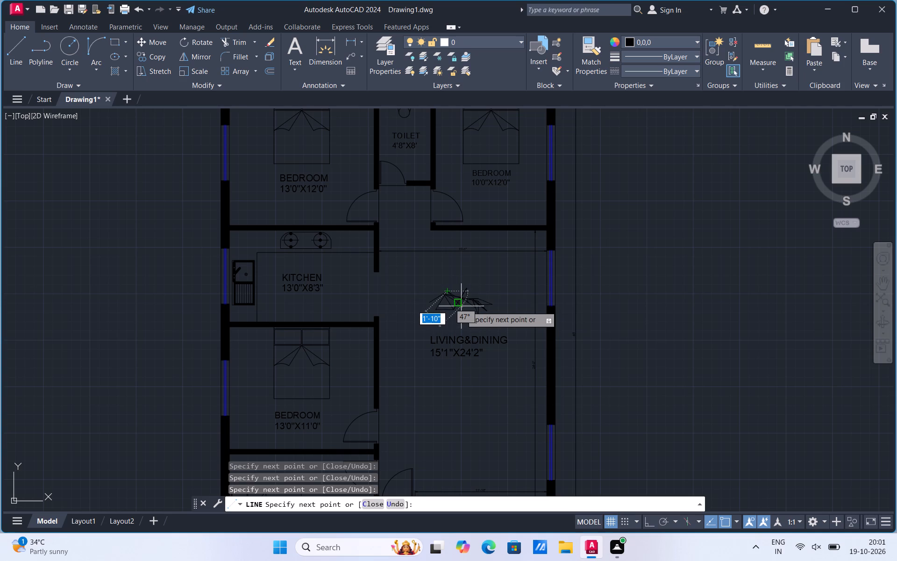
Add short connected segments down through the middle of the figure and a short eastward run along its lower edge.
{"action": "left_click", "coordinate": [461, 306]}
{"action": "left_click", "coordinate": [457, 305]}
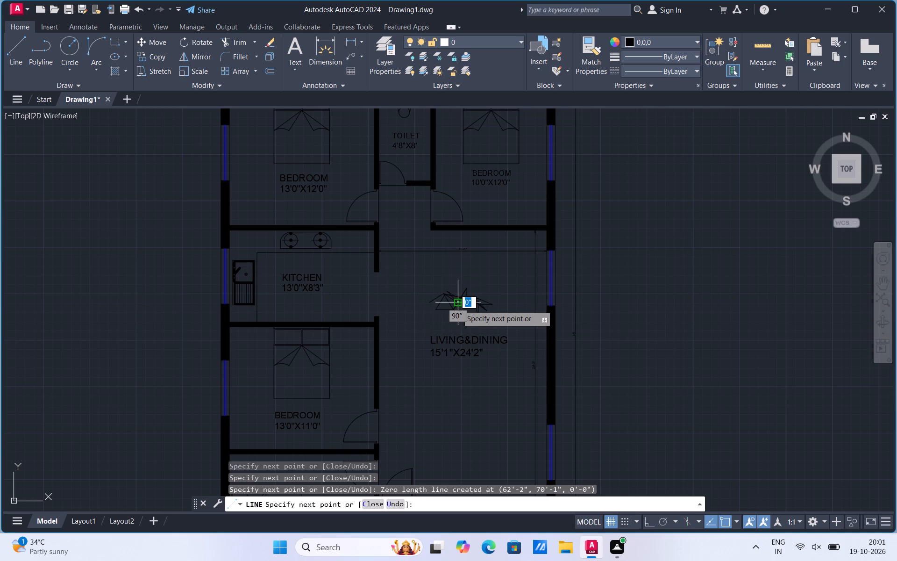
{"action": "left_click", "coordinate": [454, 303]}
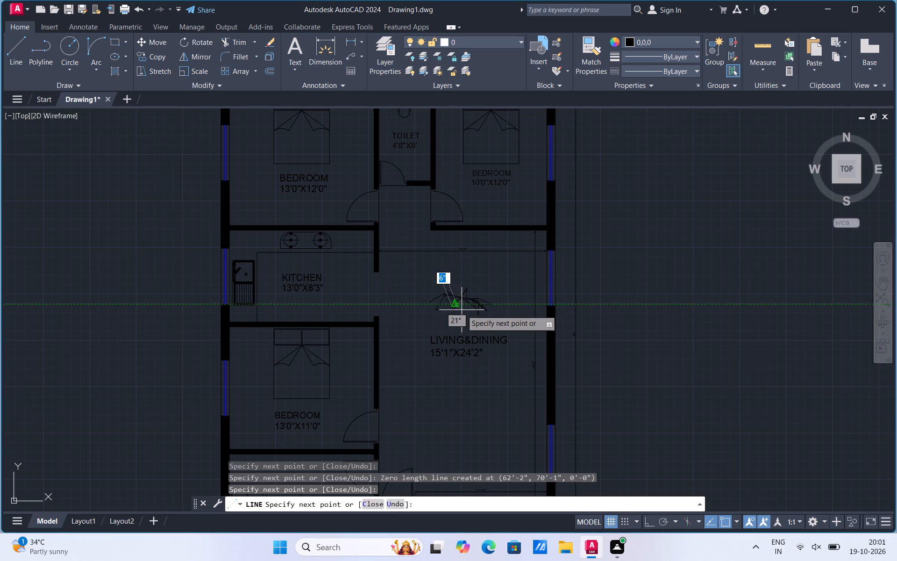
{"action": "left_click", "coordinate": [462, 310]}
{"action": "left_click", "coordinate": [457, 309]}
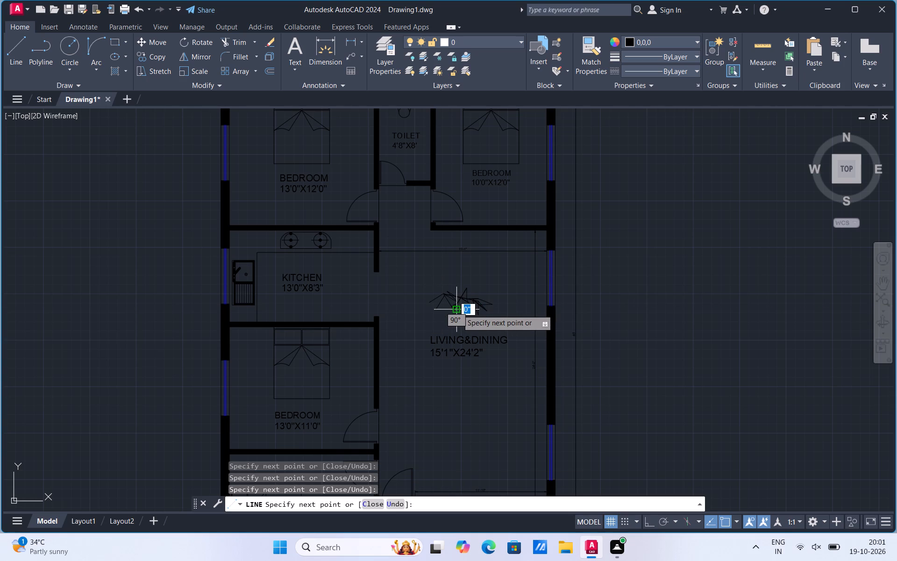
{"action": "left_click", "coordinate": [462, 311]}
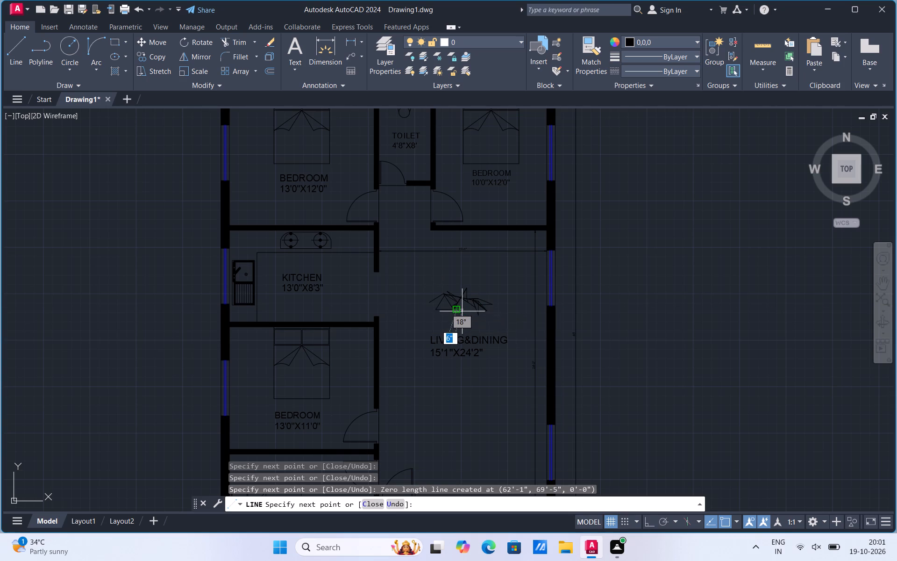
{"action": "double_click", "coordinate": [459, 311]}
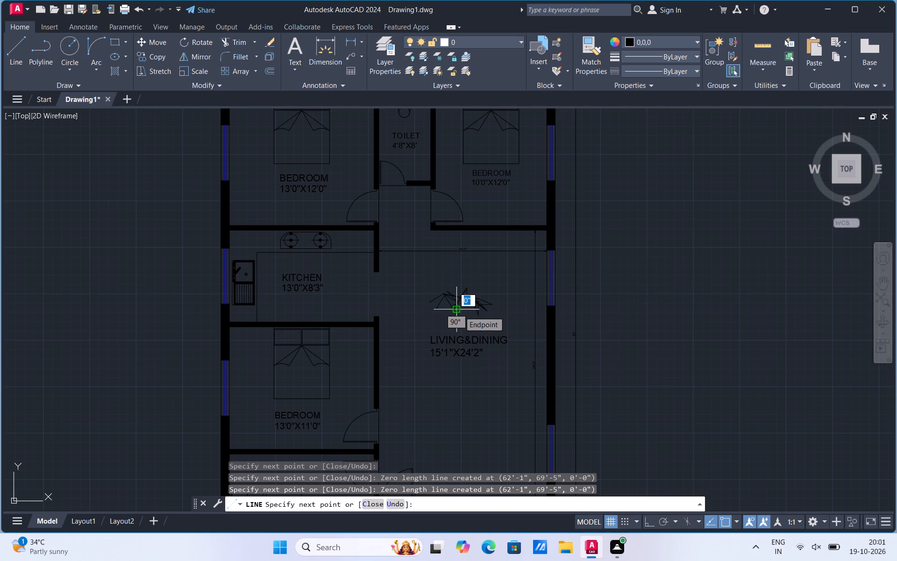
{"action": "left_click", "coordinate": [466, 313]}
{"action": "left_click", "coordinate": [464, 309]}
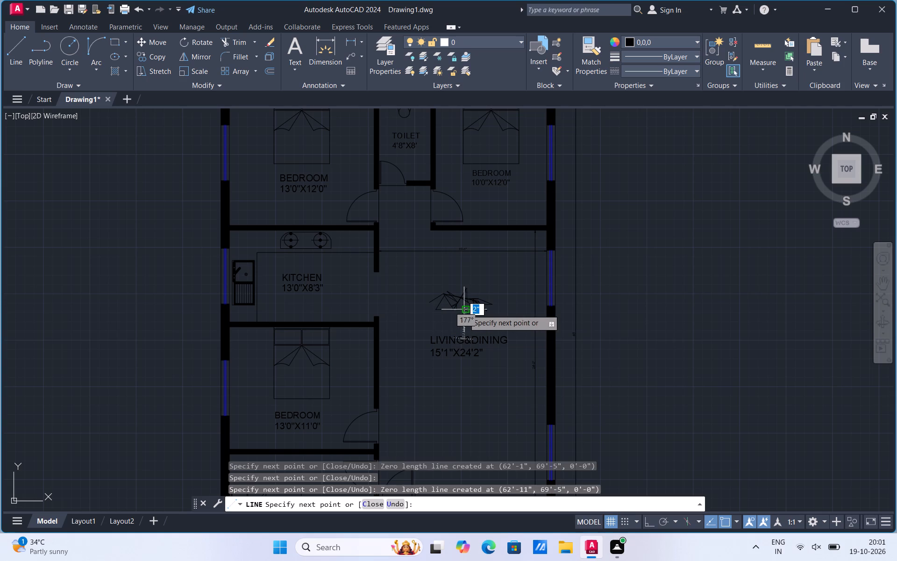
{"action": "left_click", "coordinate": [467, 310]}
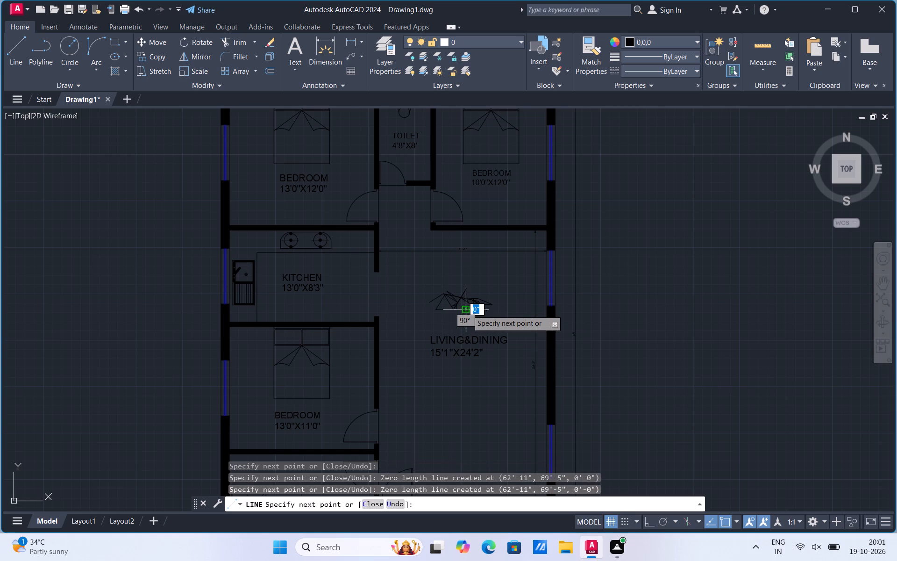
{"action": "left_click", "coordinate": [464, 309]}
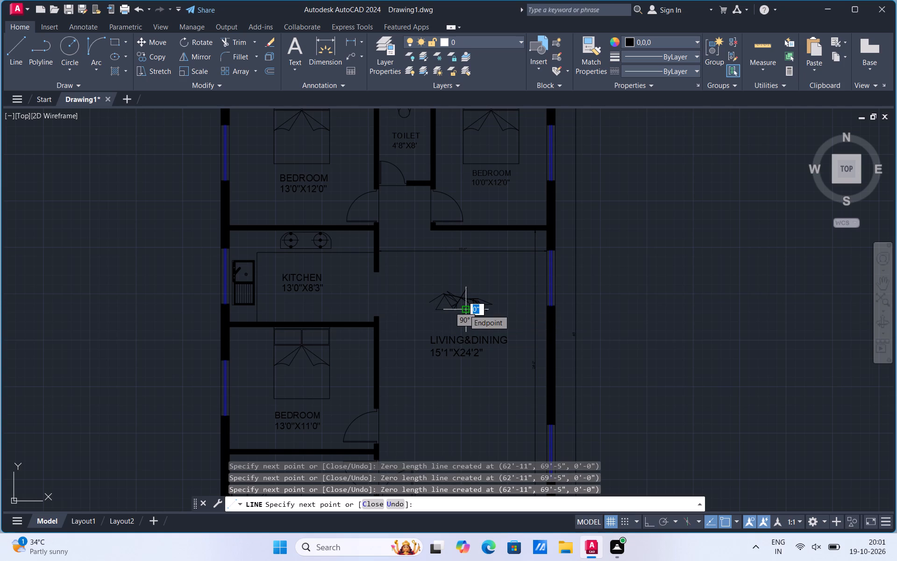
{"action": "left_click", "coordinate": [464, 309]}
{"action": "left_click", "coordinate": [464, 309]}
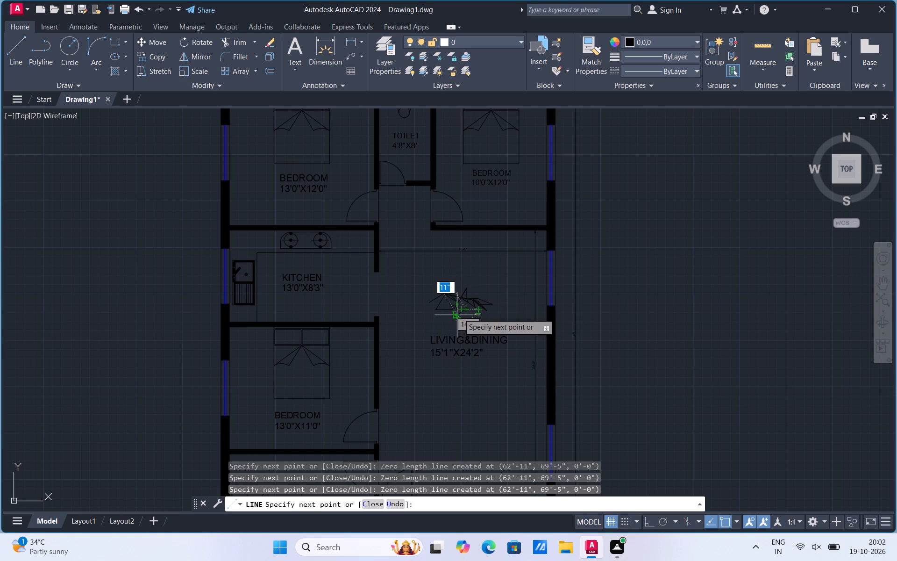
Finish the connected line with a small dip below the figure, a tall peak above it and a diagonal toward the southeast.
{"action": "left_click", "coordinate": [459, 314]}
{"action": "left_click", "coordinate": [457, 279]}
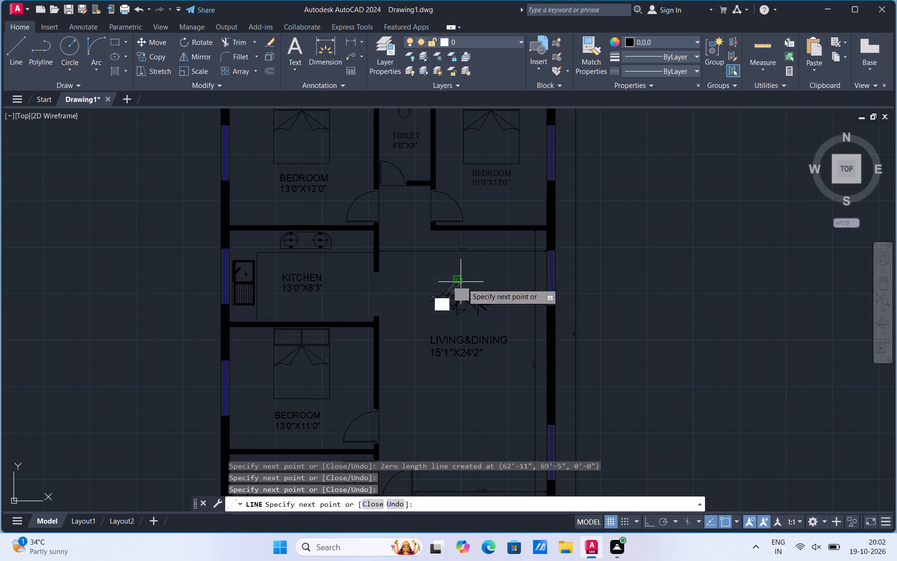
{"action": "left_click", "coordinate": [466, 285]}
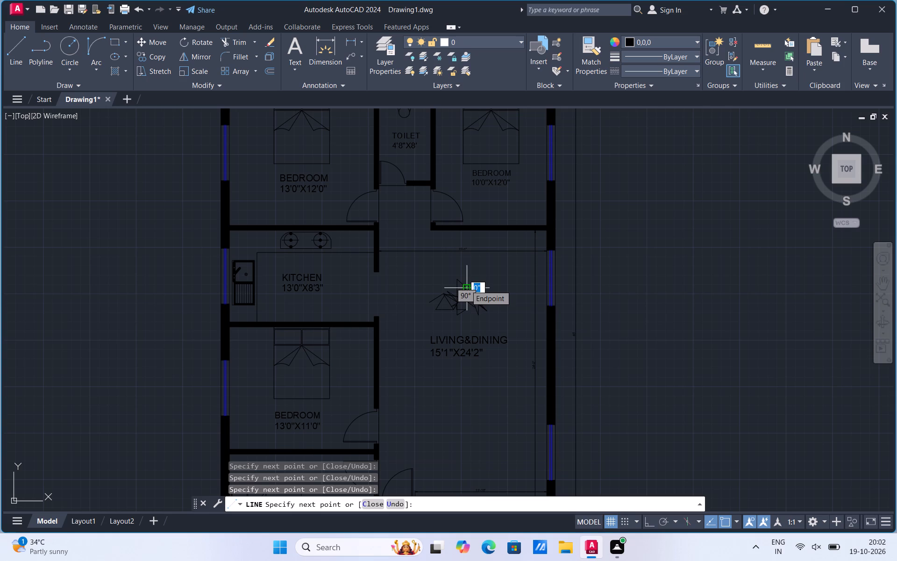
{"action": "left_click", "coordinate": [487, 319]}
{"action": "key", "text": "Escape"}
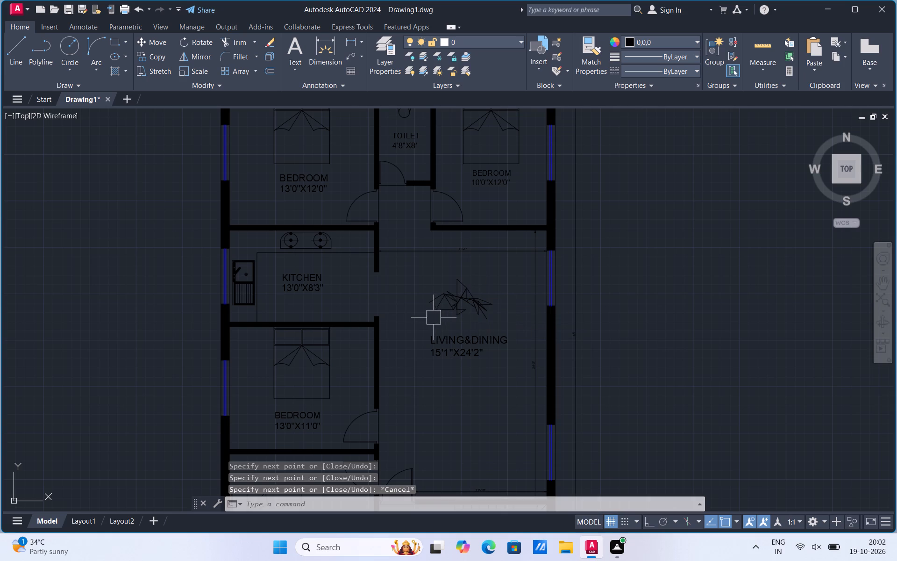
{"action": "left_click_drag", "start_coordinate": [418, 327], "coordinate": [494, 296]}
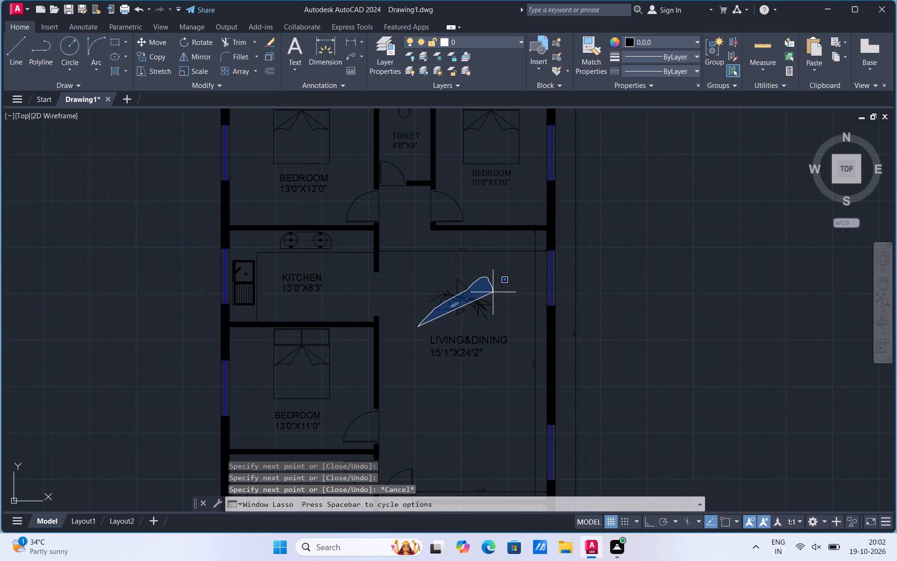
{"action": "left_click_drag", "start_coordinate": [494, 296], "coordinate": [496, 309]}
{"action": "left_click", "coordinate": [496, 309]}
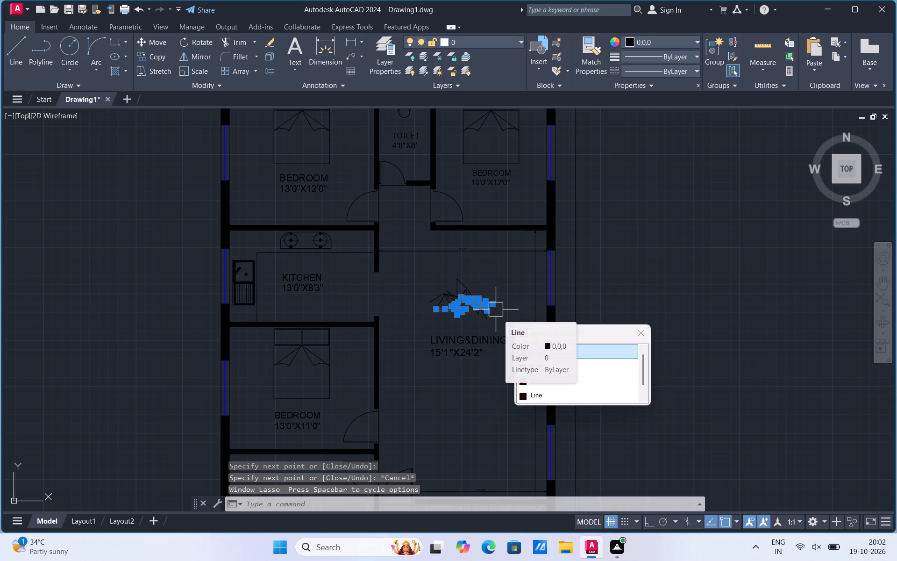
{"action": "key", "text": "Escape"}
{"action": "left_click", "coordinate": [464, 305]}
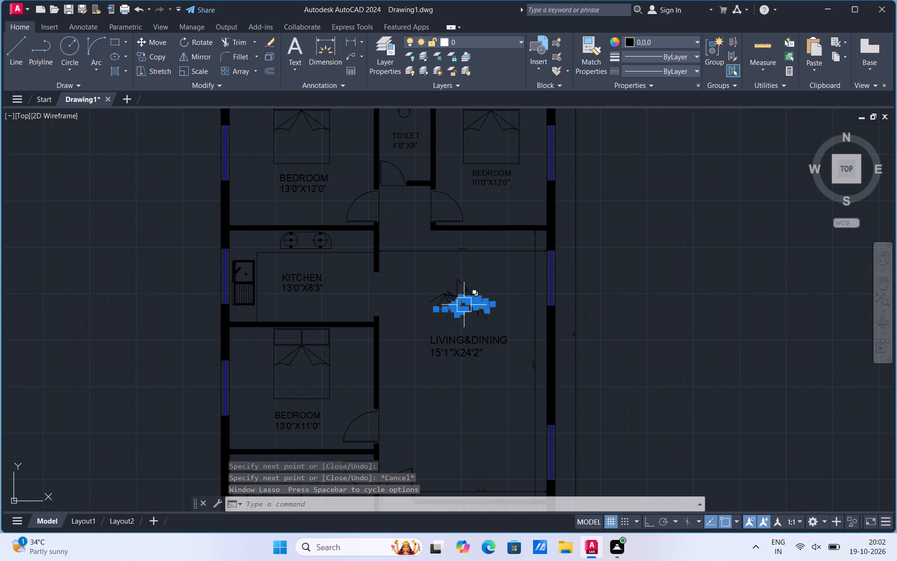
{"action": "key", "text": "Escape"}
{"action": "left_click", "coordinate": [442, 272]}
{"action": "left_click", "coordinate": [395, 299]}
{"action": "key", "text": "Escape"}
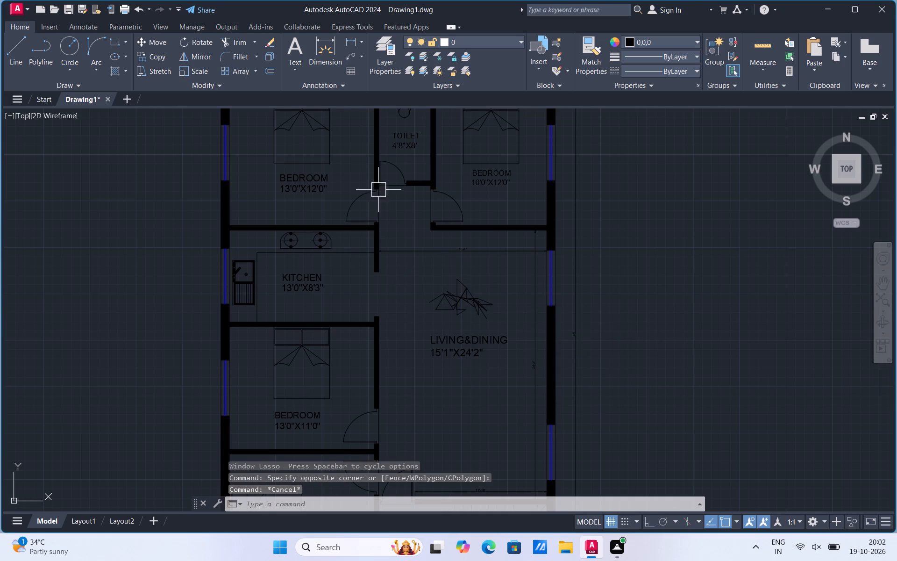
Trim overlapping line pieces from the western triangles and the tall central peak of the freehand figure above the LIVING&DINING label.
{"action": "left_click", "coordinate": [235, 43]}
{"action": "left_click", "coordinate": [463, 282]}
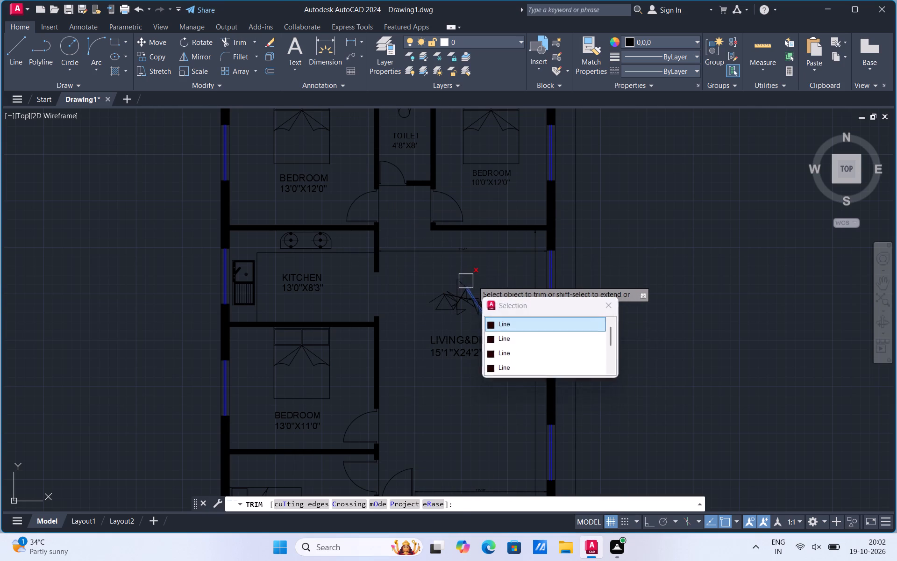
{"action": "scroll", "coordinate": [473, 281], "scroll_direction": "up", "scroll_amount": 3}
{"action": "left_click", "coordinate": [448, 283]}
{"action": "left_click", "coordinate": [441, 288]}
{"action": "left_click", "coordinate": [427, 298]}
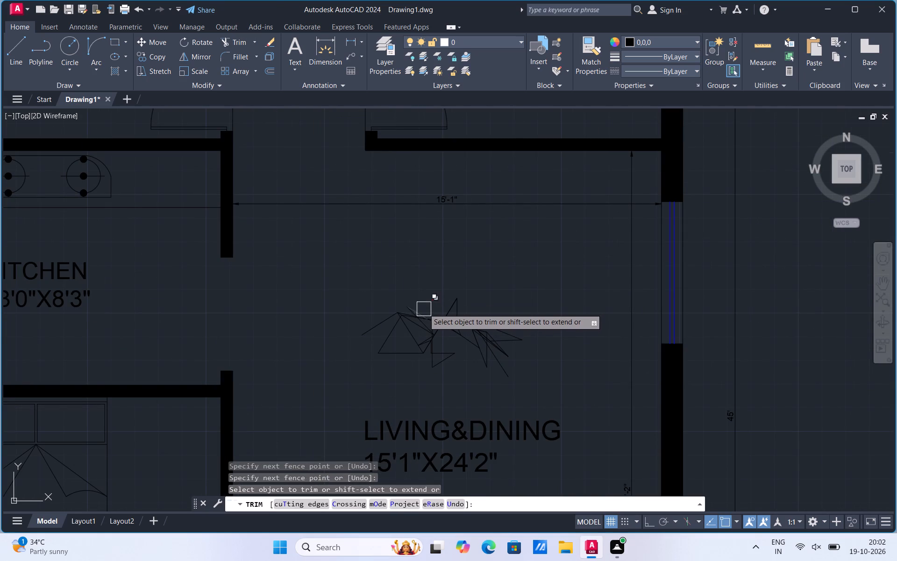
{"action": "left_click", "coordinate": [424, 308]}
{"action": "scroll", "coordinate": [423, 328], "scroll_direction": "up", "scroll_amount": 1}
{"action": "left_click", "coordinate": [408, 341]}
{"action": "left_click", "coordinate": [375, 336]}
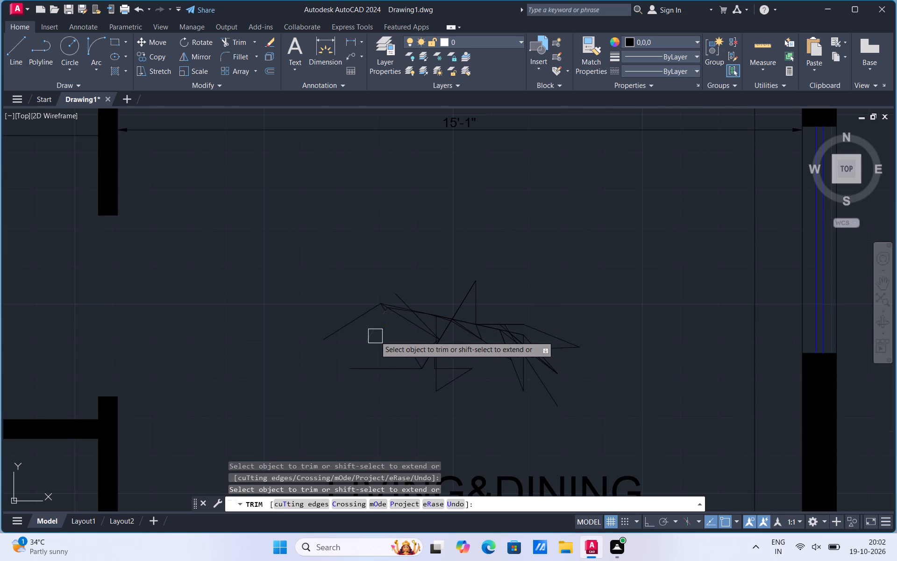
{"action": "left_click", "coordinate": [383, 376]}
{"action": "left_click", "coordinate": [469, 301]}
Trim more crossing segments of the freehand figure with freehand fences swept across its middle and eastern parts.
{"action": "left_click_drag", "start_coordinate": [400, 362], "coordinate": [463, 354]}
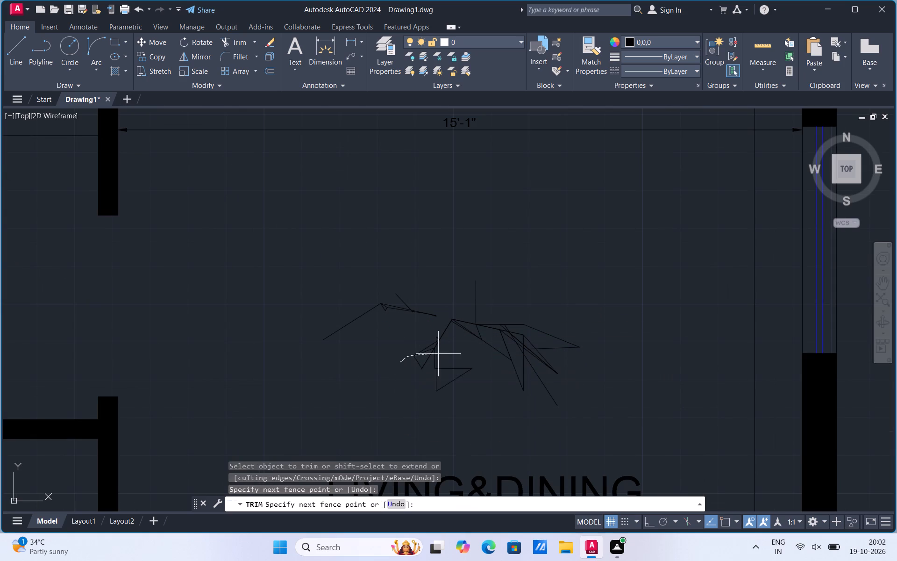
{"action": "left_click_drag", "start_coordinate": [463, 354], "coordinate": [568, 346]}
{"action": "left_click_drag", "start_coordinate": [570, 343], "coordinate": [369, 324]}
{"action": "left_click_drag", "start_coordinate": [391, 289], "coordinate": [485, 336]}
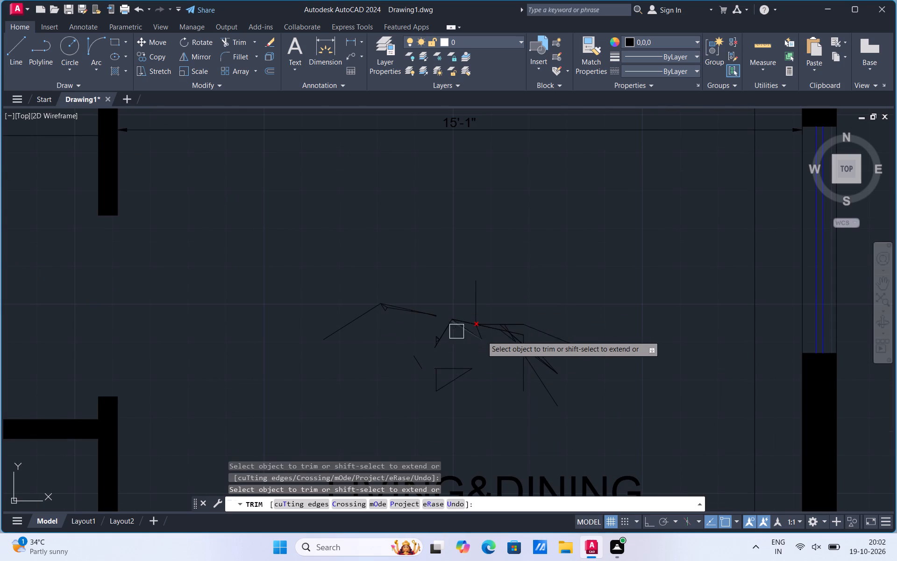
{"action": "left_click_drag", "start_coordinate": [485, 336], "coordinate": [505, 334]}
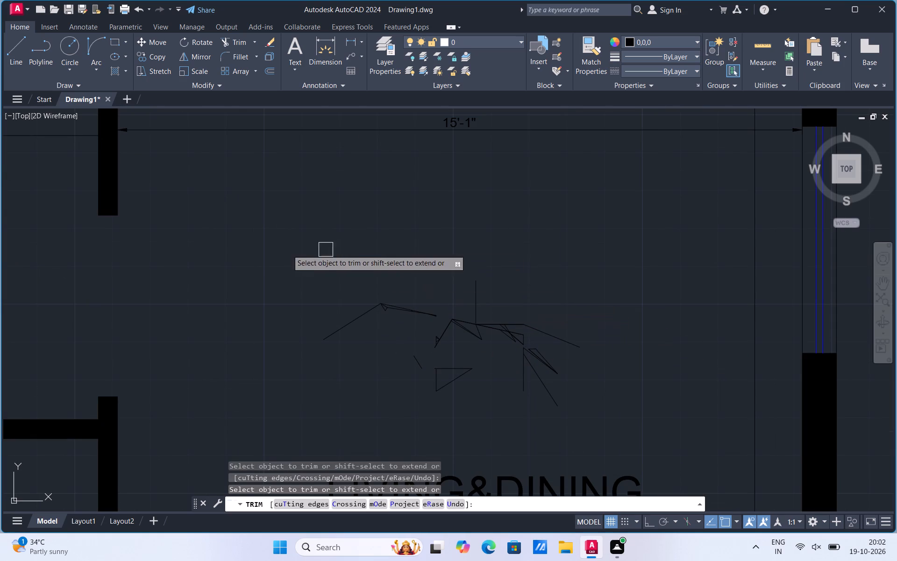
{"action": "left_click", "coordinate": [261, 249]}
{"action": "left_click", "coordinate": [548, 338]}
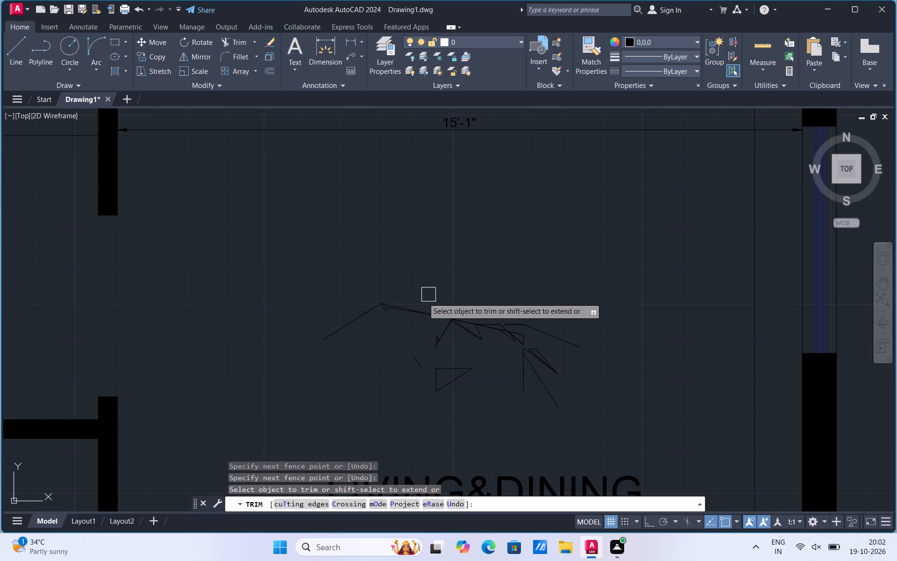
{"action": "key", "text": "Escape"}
Erase all remaining pieces of the freehand figure above the LIVING&DINING label, including the leftover diagonal line at its southeast.
{"action": "left_click_drag", "start_coordinate": [300, 400], "coordinate": [291, 401]}
{"action": "left_click", "coordinate": [626, 280]}
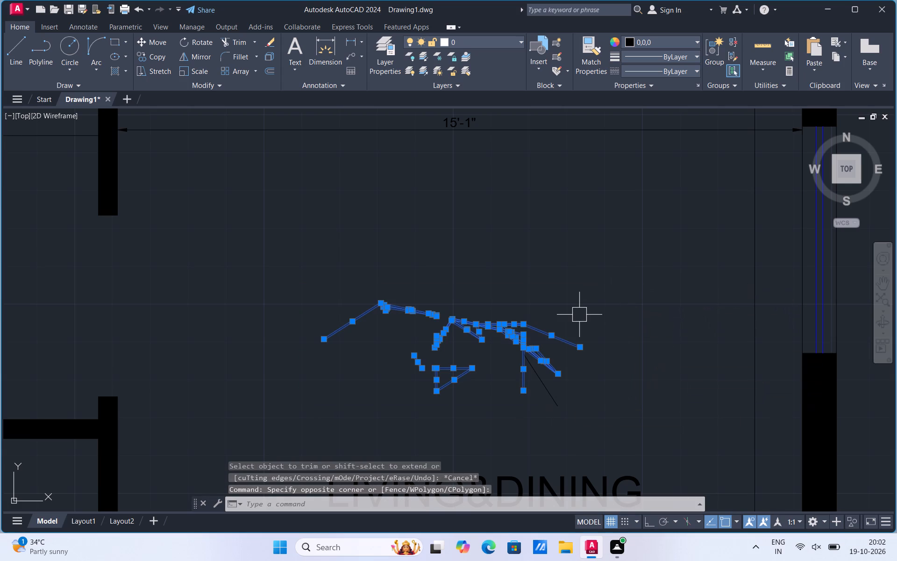
{"action": "key", "text": "Delete"}
{"action": "left_click", "coordinate": [540, 384]}
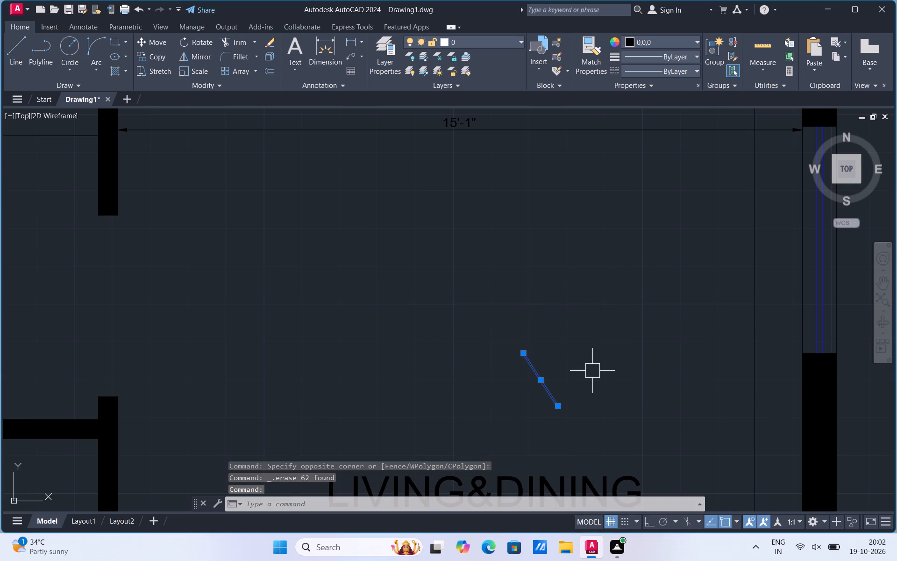
{"action": "key", "text": "Delete"}
{"action": "scroll", "coordinate": [575, 327], "scroll_direction": "down", "scroll_amount": 4}
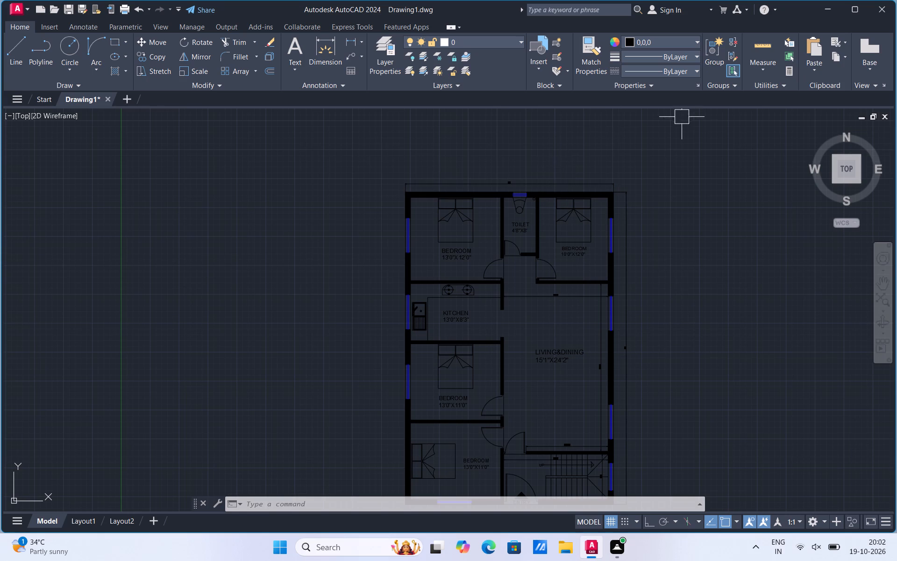
Inspect the house floor plan, looking over the LIVING&DINING room, the kitchen and bedrooms, and the toilet with its window in the north wall.
{"action": "scroll", "coordinate": [478, 180], "scroll_direction": "down", "scroll_amount": 2}
{"action": "scroll", "coordinate": [503, 236], "scroll_direction": "up", "scroll_amount": 2}
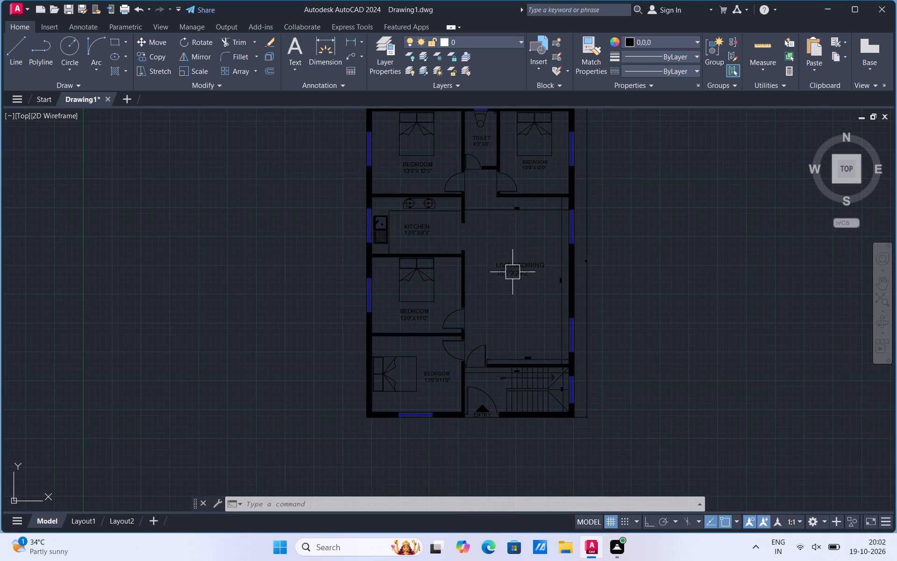
{"action": "scroll", "coordinate": [513, 272], "scroll_direction": "up", "scroll_amount": 1}
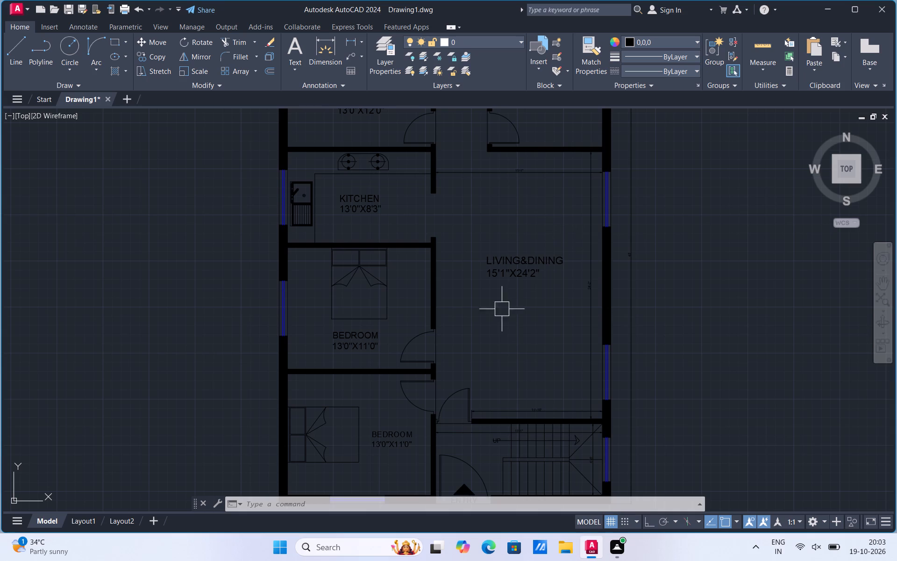
{"action": "scroll", "coordinate": [501, 324], "scroll_direction": "down", "scroll_amount": 1}
{"action": "scroll", "coordinate": [477, 123], "scroll_direction": "up", "scroll_amount": 2}
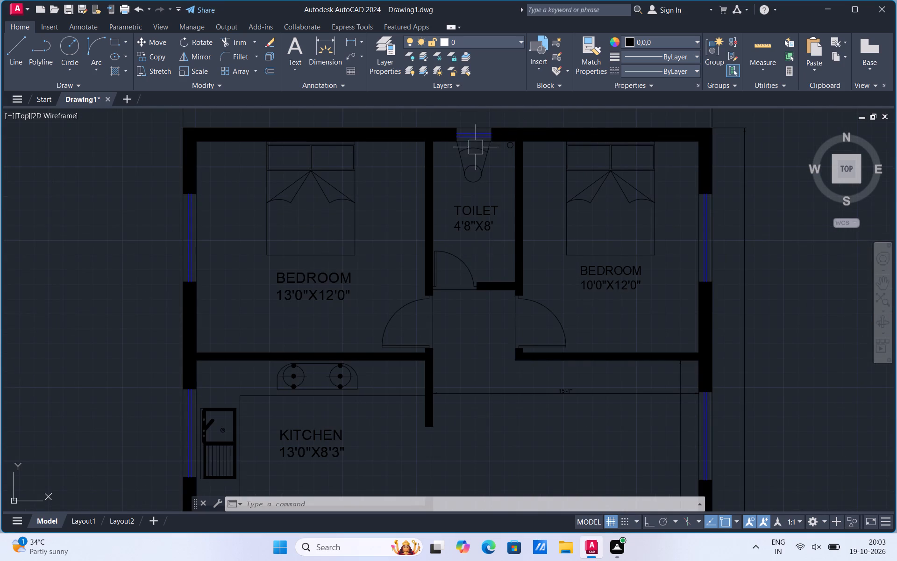
{"action": "left_click", "coordinate": [477, 133]}
{"action": "key", "text": "Escape"}
{"action": "scroll", "coordinate": [503, 233], "scroll_direction": "down", "scroll_amount": 1}
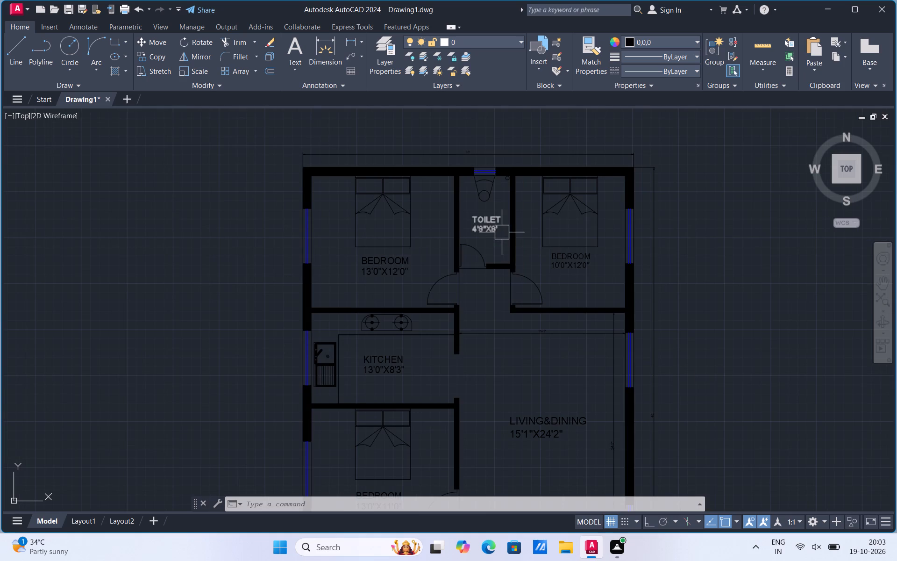
{"action": "scroll", "coordinate": [508, 199], "scroll_direction": "down", "scroll_amount": 2}
{"action": "scroll", "coordinate": [525, 264], "scroll_direction": "up", "scroll_amount": 2}
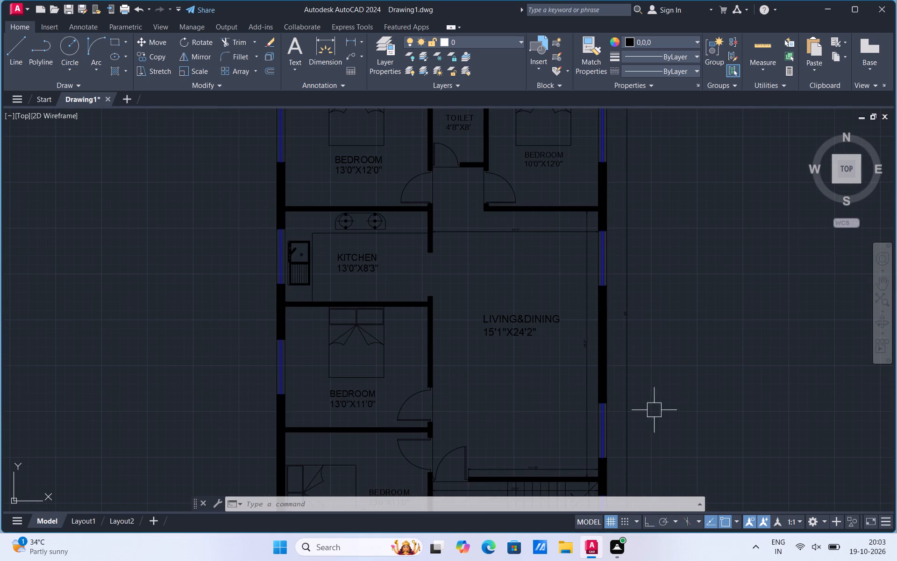
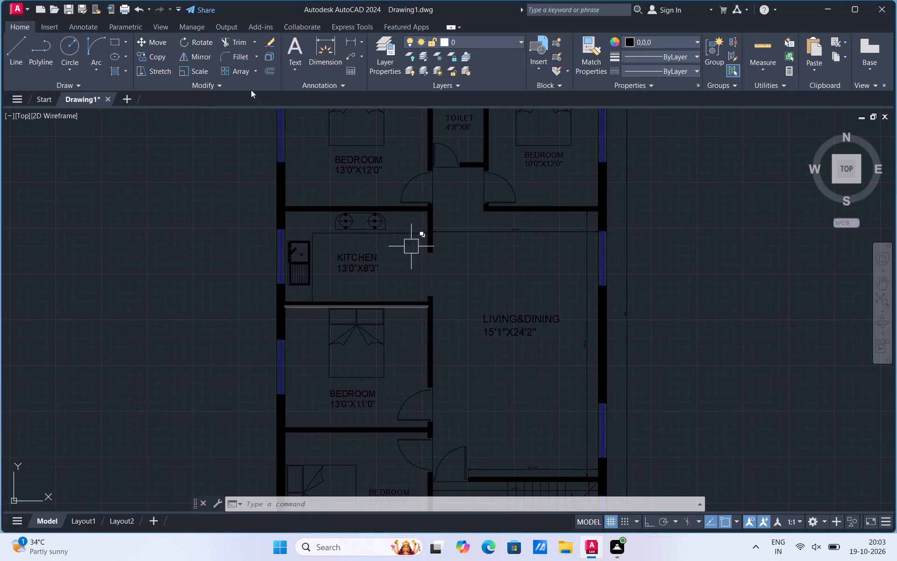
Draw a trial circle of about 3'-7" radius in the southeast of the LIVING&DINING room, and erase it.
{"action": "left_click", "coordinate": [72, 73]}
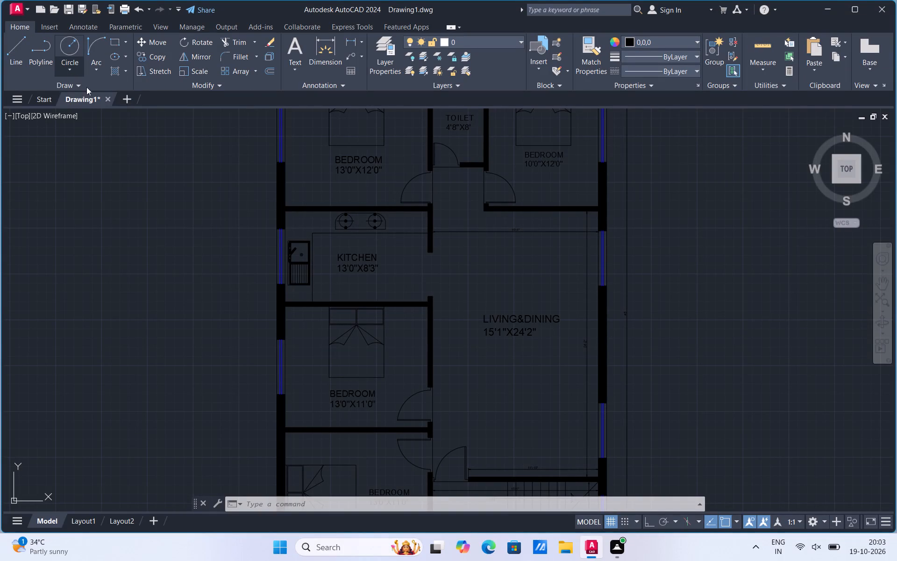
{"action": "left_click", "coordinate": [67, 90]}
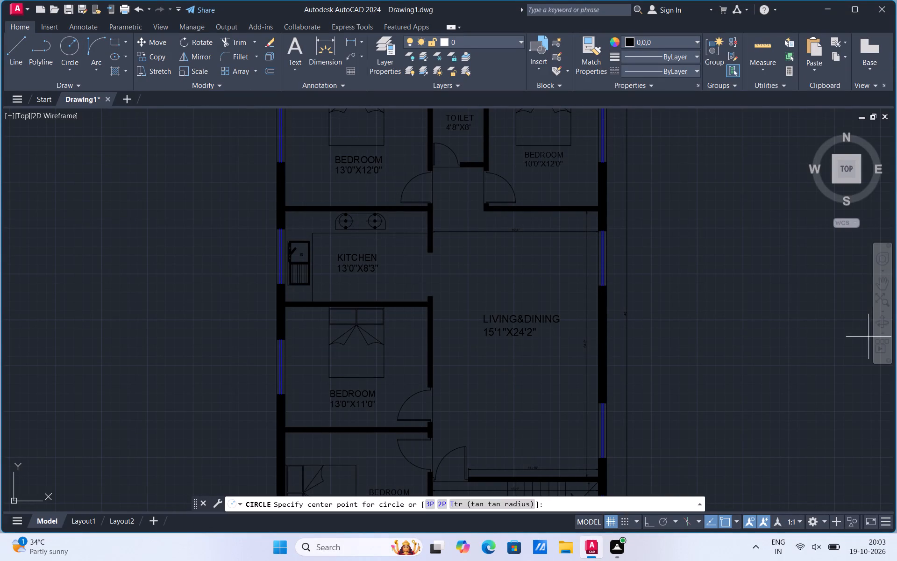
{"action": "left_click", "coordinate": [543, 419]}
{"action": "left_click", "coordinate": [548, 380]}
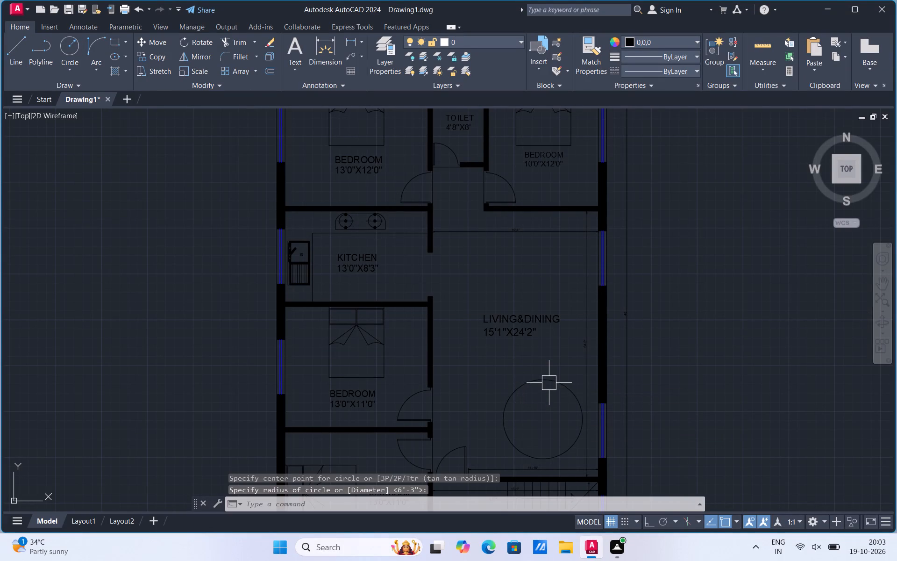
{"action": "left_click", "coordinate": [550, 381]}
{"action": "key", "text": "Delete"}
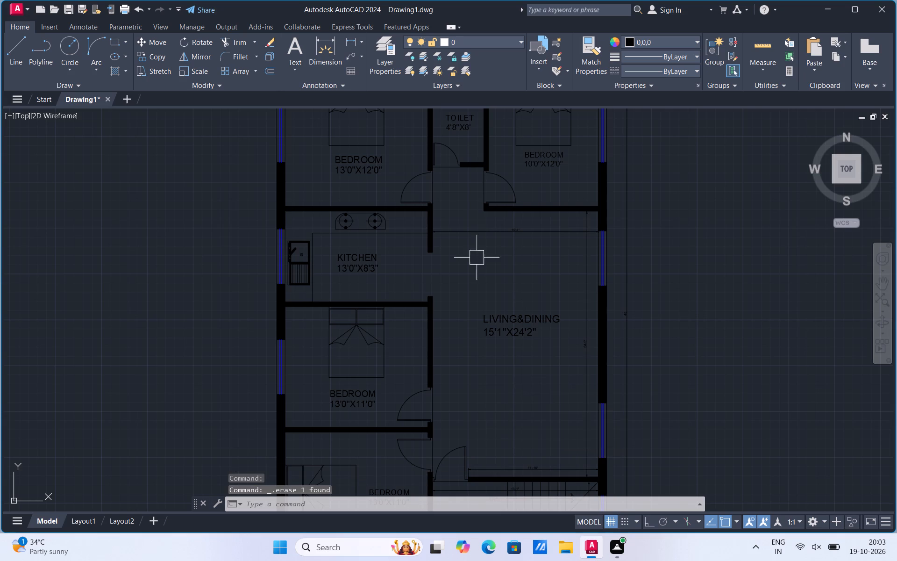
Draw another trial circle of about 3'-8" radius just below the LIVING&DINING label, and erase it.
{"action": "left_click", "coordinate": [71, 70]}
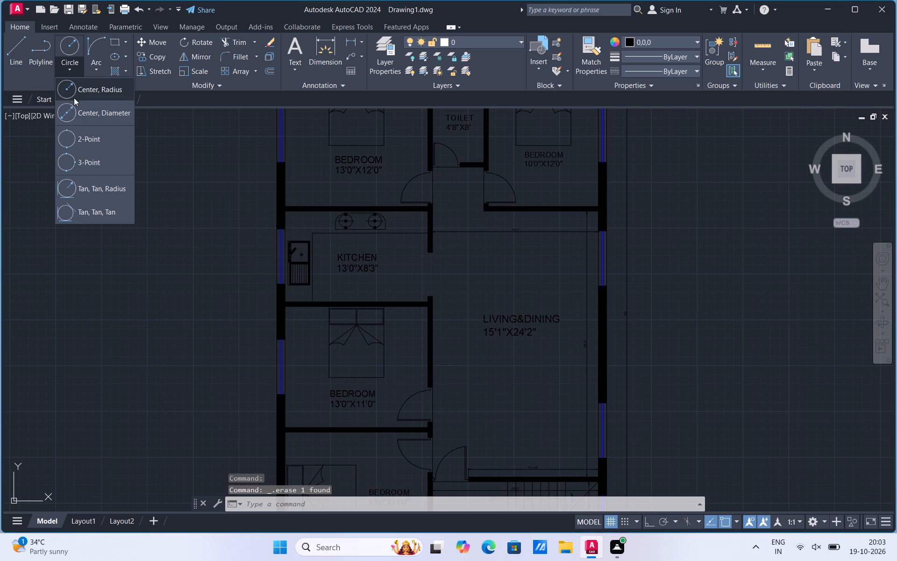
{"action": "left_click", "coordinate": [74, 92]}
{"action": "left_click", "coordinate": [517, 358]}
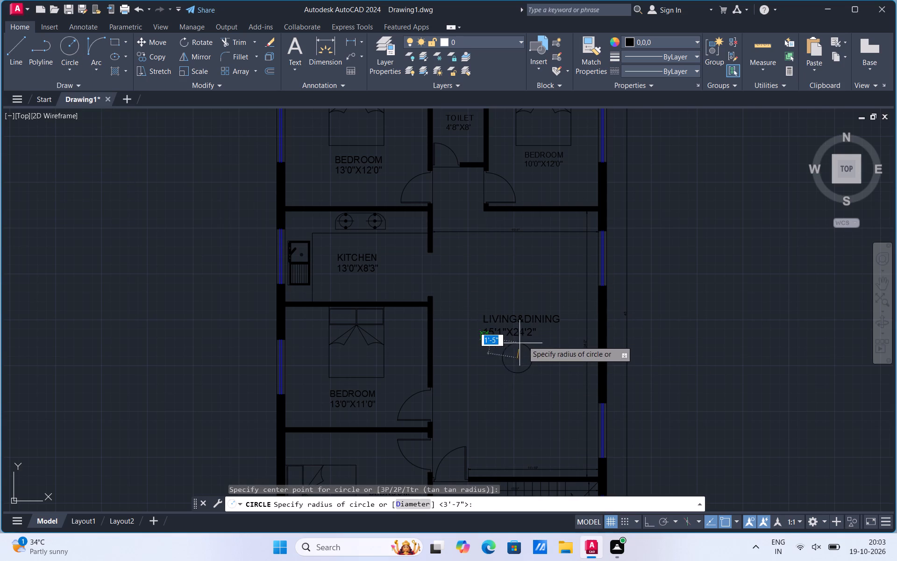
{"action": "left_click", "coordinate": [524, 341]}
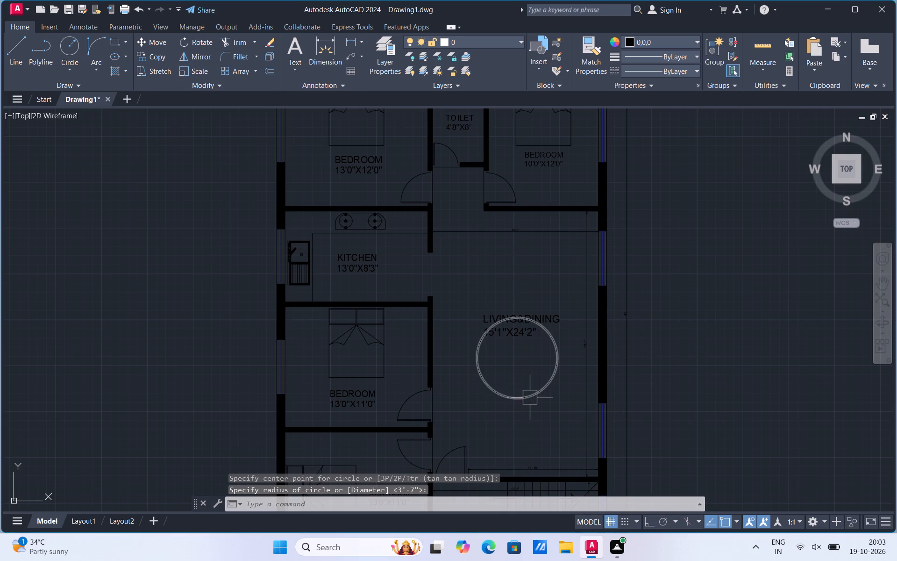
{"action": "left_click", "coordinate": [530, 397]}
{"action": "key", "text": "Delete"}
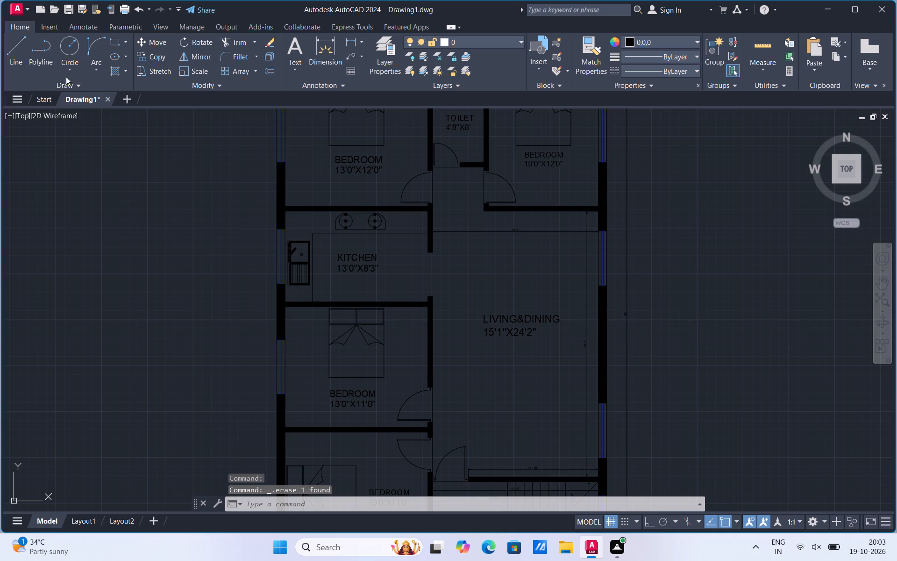
Draw a small centre-radius circle in the LIVING&DINING room, just southwest of the room label.
{"action": "left_click", "coordinate": [68, 68]}
{"action": "left_click", "coordinate": [74, 86]}
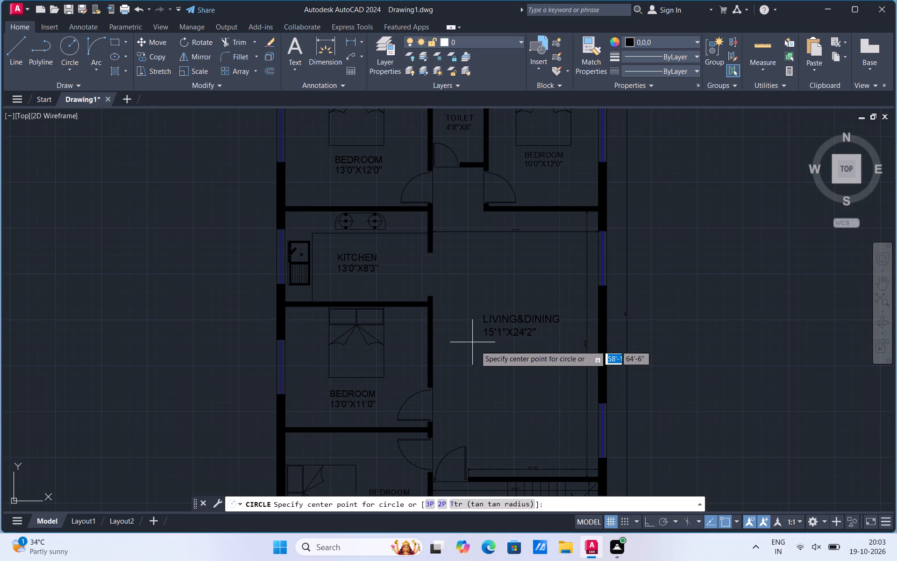
{"action": "left_click", "coordinate": [475, 346]}
{"action": "left_click", "coordinate": [480, 334]}
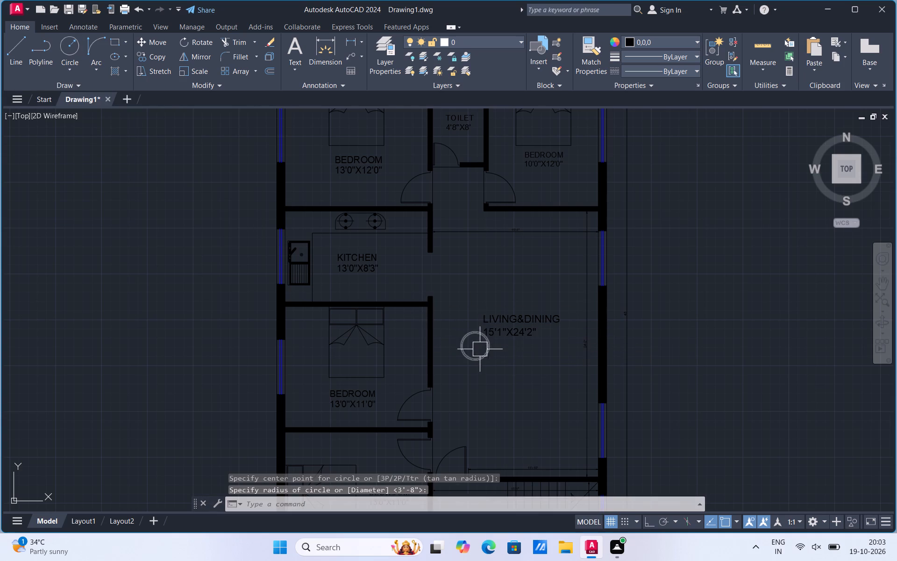
Copy the small circle straight north and south with Ortho on, and with Ortho off to the room's south-centre and north-centre.
{"action": "left_click", "coordinate": [480, 360]}
{"action": "right_click", "coordinate": [480, 360]}
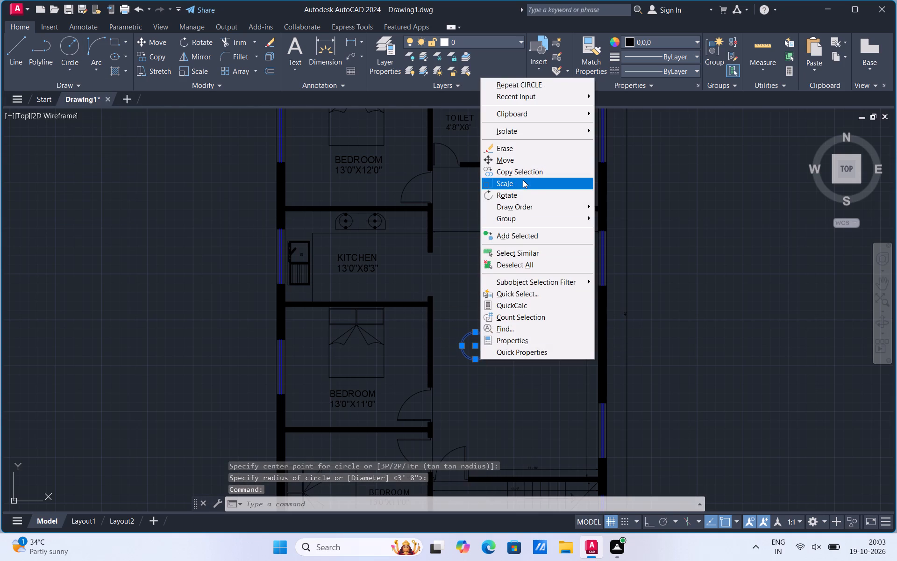
{"action": "left_click", "coordinate": [523, 173]}
{"action": "left_click", "coordinate": [475, 346]}
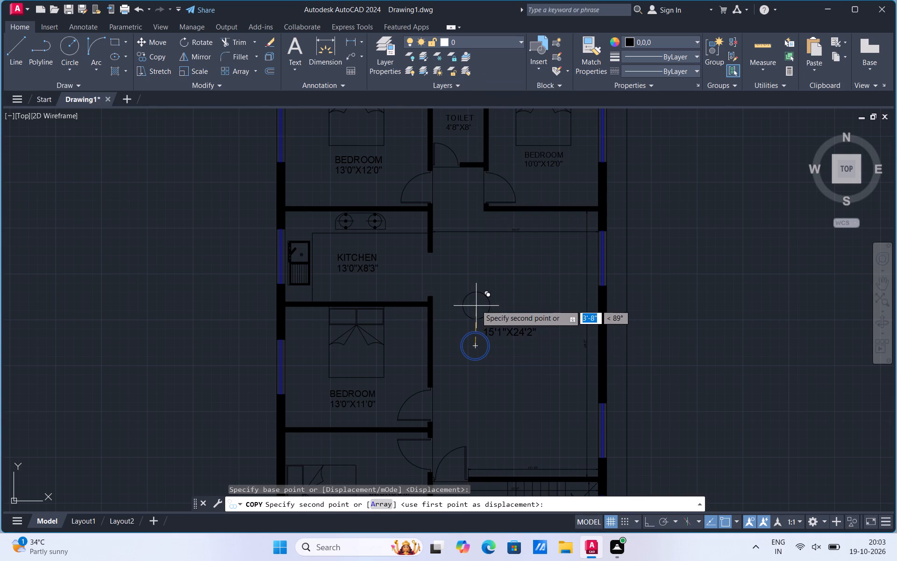
{"action": "left_click", "coordinate": [648, 521]}
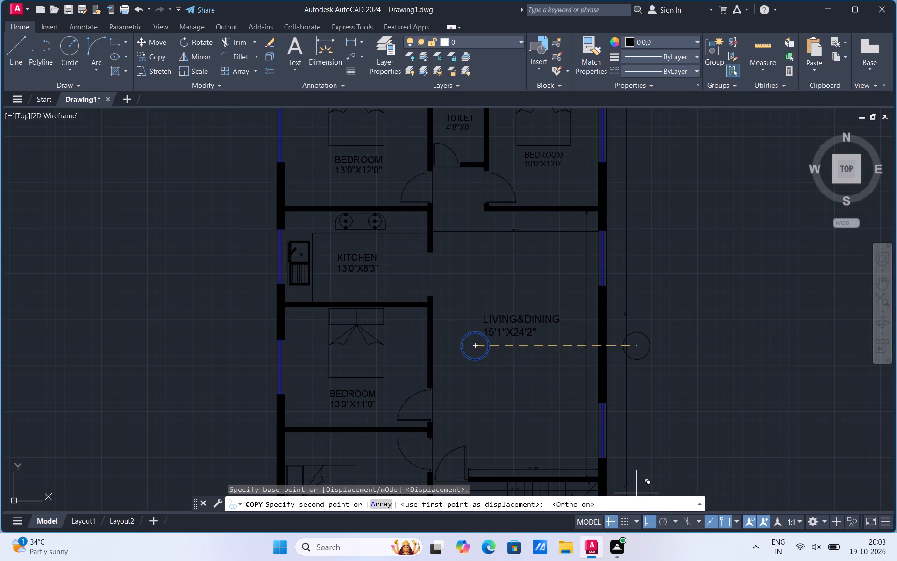
{"action": "left_click", "coordinate": [464, 305]}
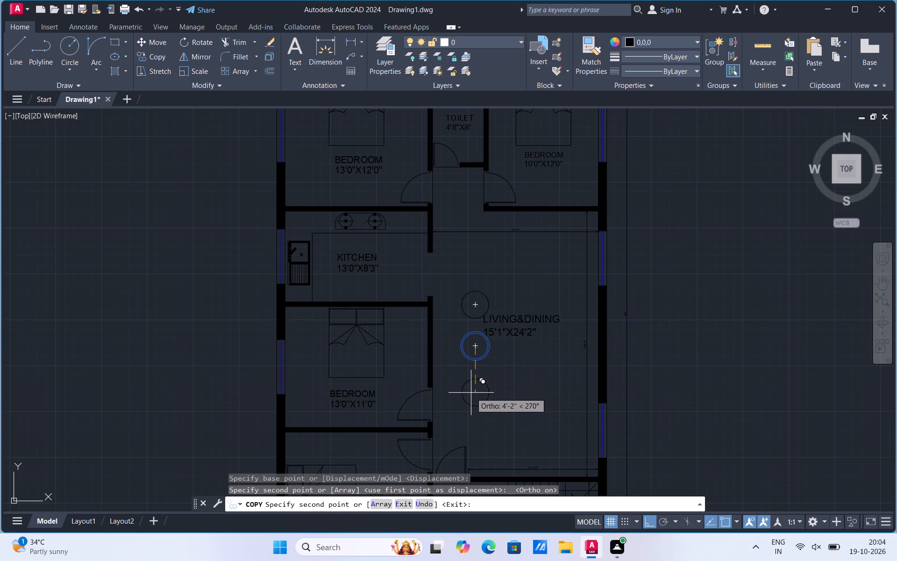
{"action": "left_click", "coordinate": [471, 393]}
{"action": "left_click", "coordinate": [652, 519]}
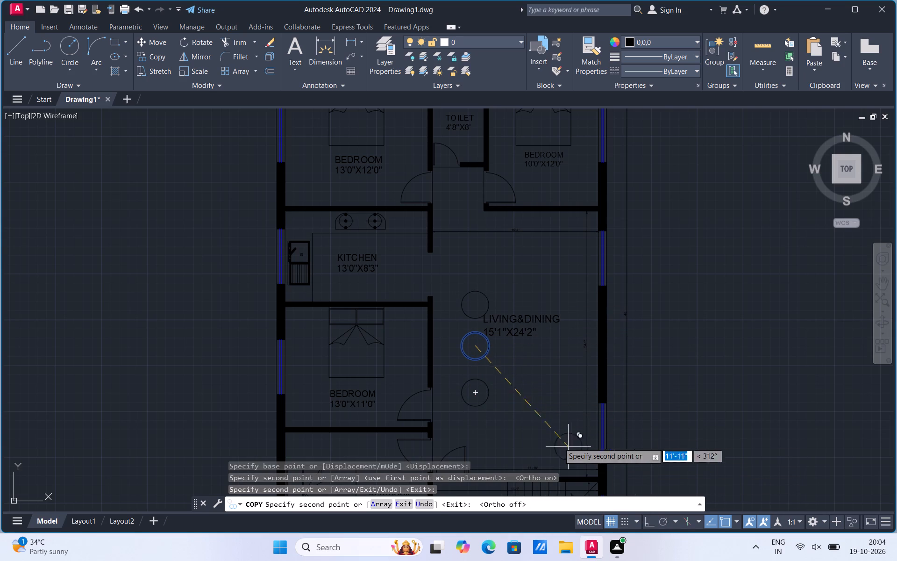
{"action": "left_click", "coordinate": [520, 421]}
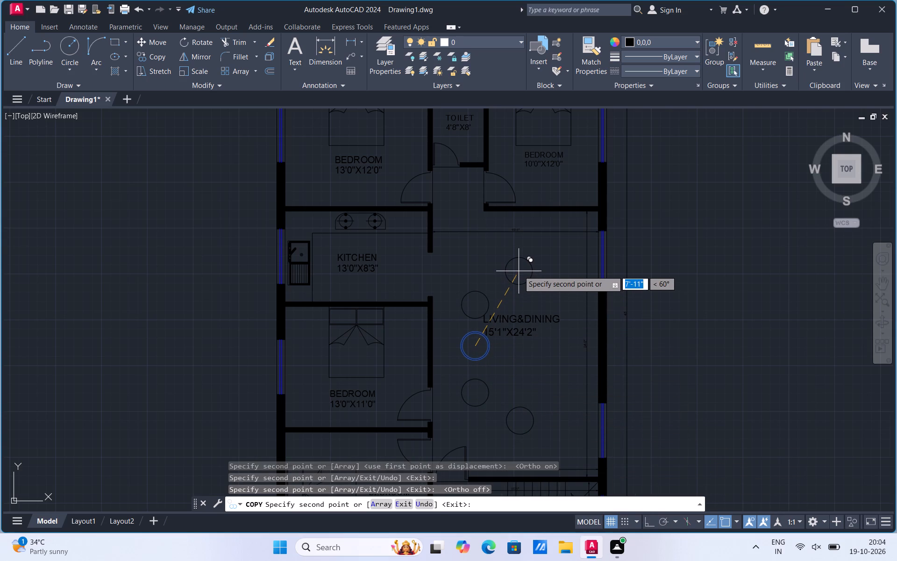
{"action": "left_click", "coordinate": [519, 271]}
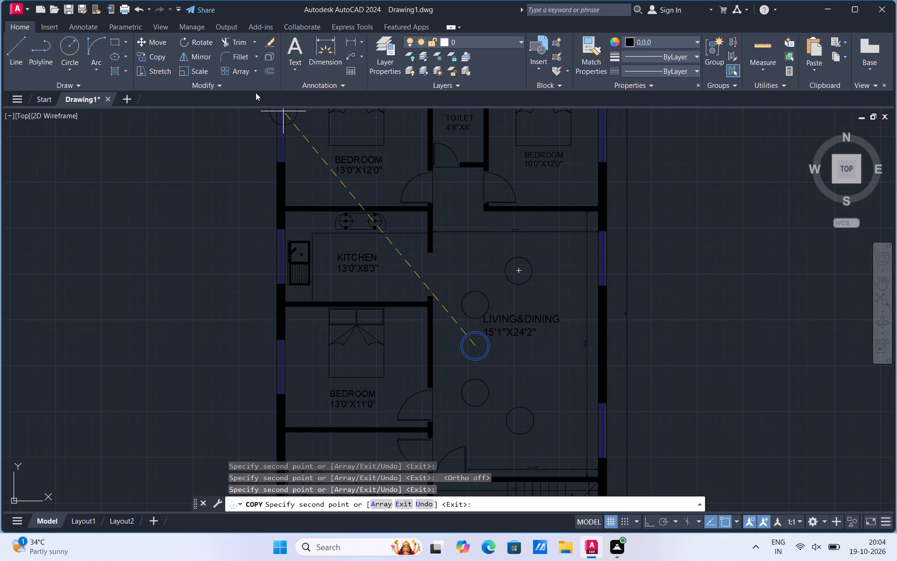
Draw an upright rectangle about 8'-5" long east of the circle column, between the north and south circles.
{"action": "left_click", "coordinate": [125, 43]}
{"action": "left_click", "coordinate": [110, 58]}
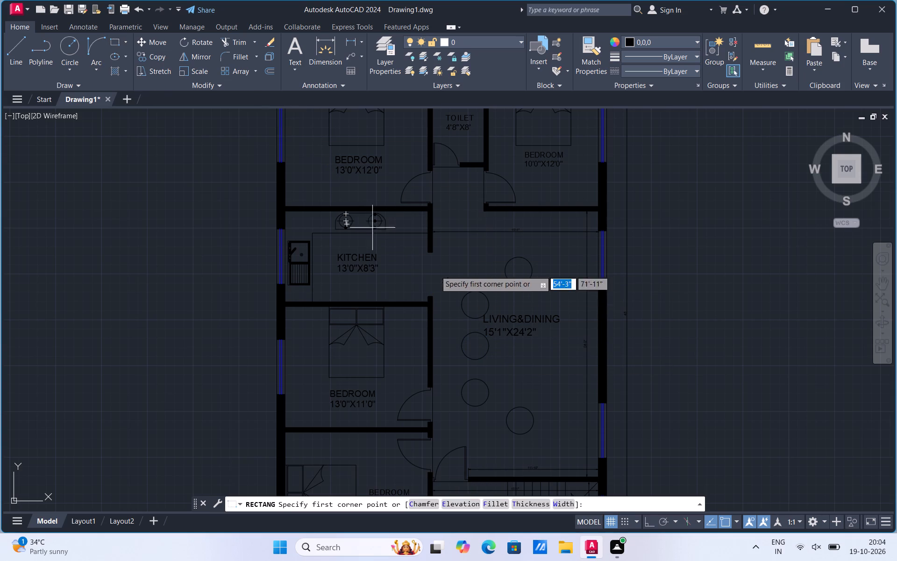
{"action": "left_click", "coordinate": [505, 301]}
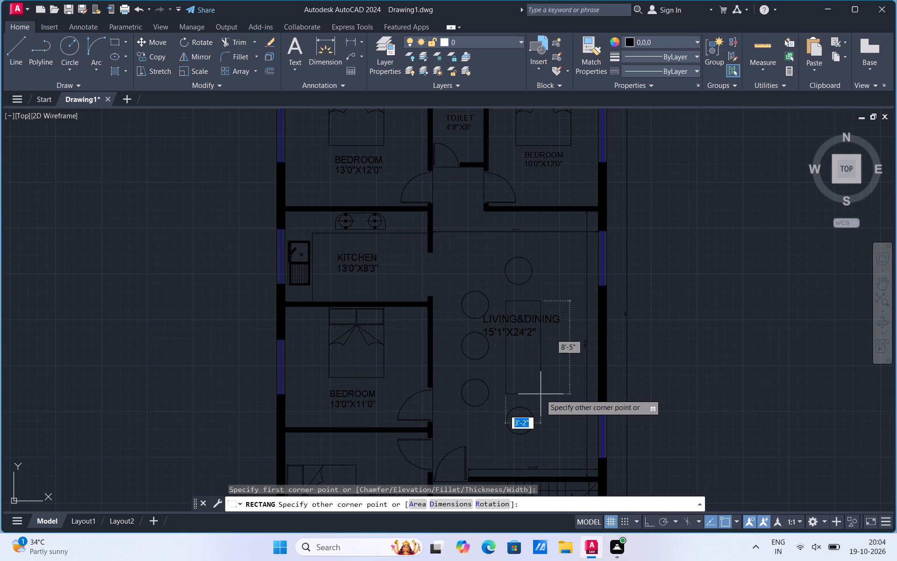
{"action": "left_click", "coordinate": [535, 396]}
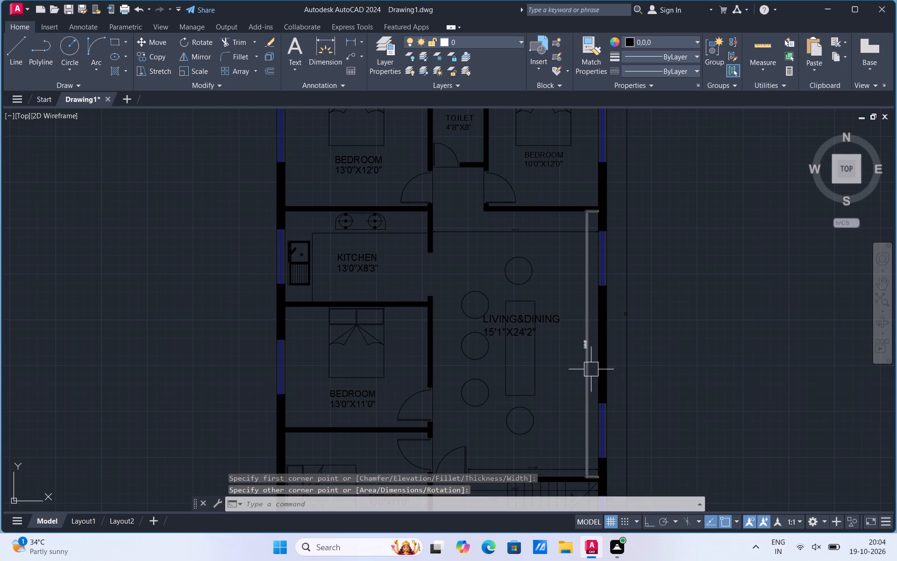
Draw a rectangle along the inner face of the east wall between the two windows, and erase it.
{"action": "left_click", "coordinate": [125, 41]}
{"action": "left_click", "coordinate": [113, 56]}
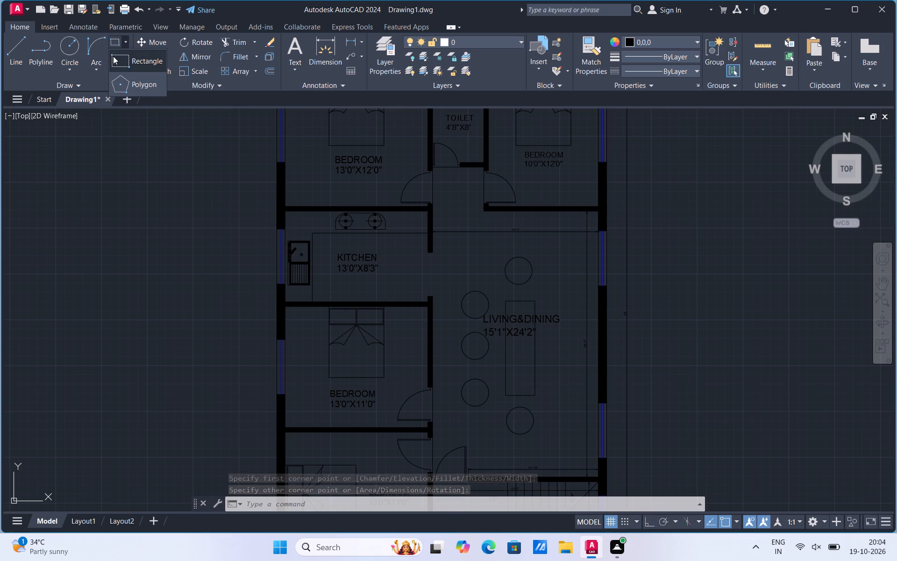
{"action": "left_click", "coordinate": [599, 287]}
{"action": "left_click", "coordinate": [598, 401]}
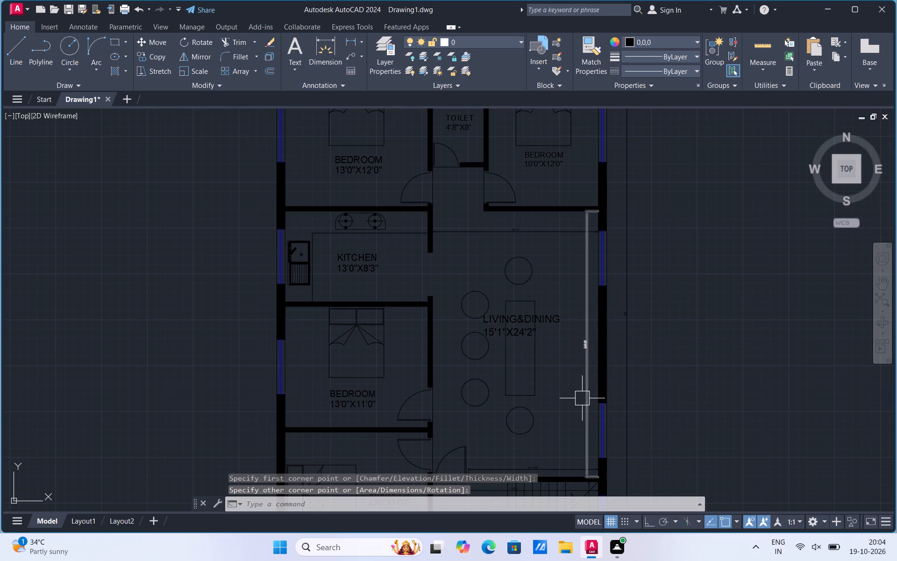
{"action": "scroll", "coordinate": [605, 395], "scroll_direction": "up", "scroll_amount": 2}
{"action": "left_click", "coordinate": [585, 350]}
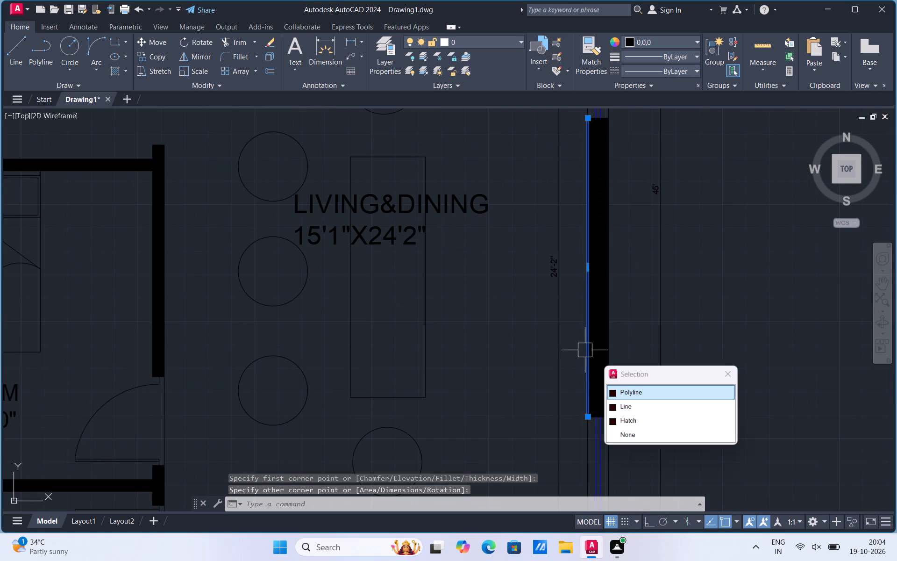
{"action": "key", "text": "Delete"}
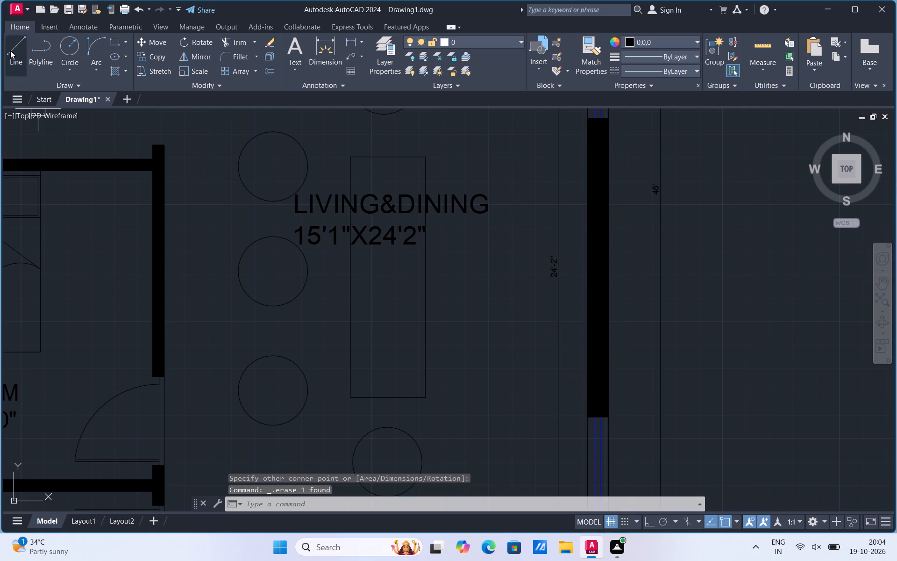
Draw a tall narrow rectangle about 1'-7" wide inside the LIVING&DINING room, a little west of the east wall.
{"action": "left_click", "coordinate": [125, 42]}
{"action": "left_click", "coordinate": [122, 62]}
{"action": "scroll", "coordinate": [447, 388], "scroll_direction": "down", "scroll_amount": 1}
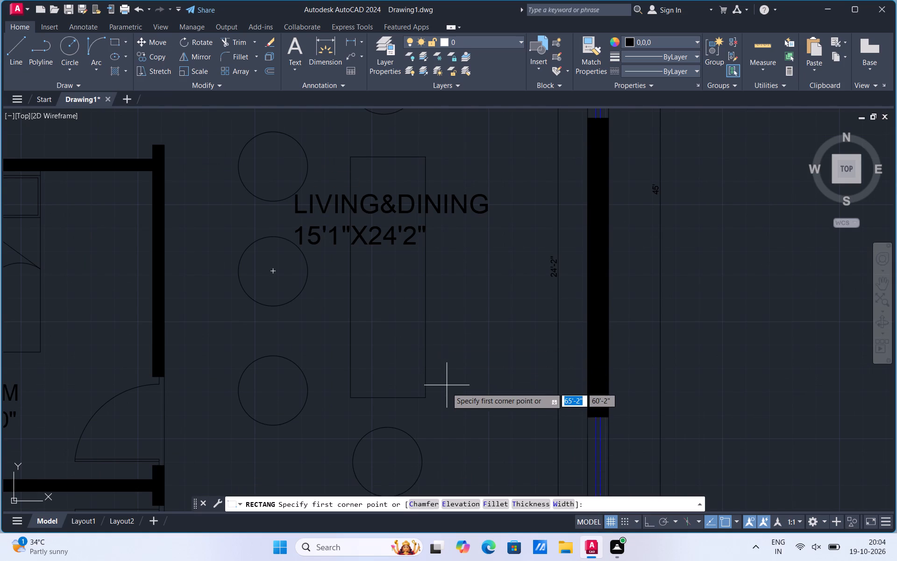
{"action": "left_click", "coordinate": [489, 412]}
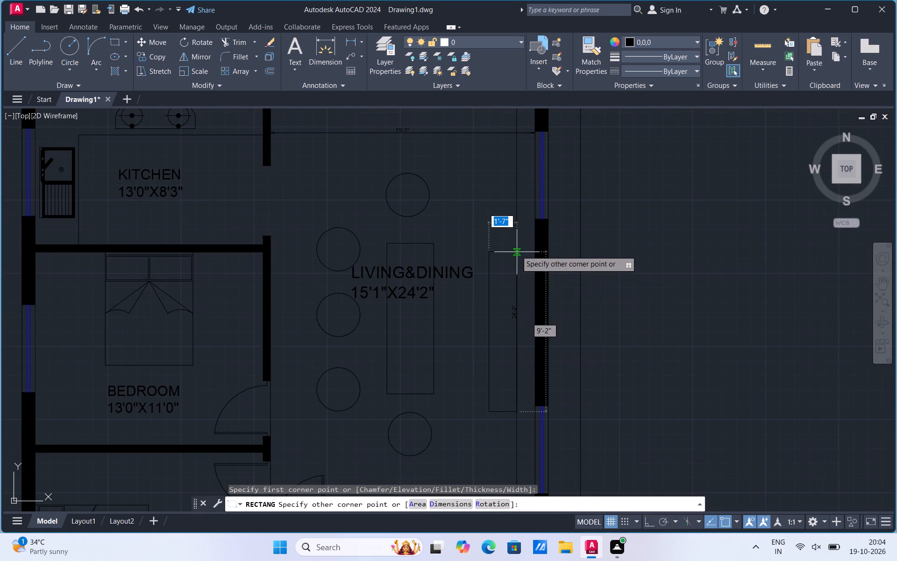
{"action": "left_click", "coordinate": [517, 219]}
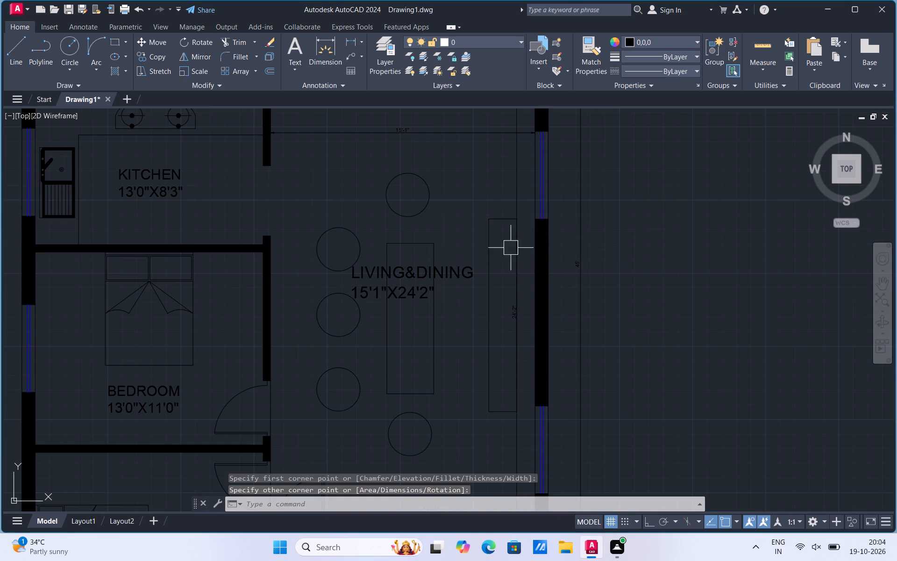
Move the tall narrow rectangle east in two moves until its long side meets the inner face of the east wall.
{"action": "left_click", "coordinate": [489, 307]}
{"action": "right_click", "coordinate": [489, 307]}
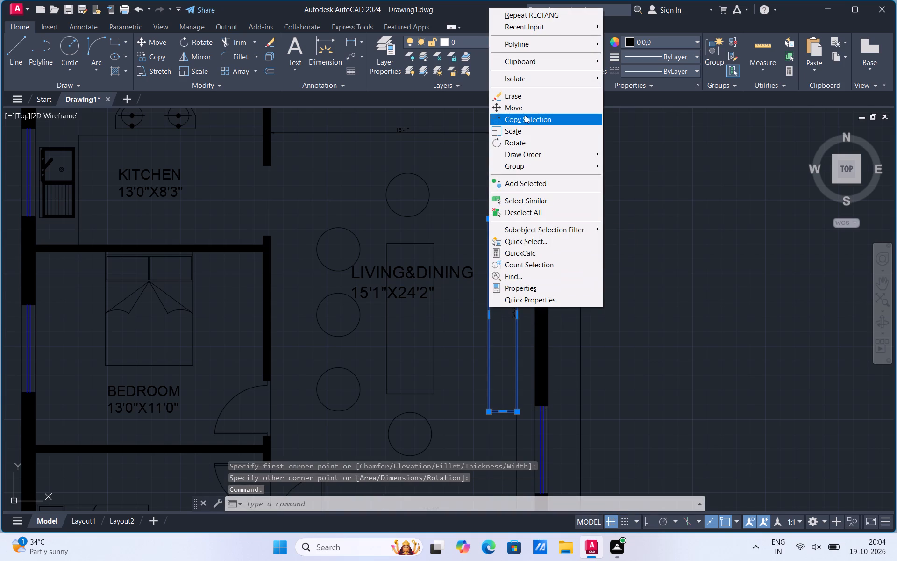
{"action": "left_click", "coordinate": [525, 111]}
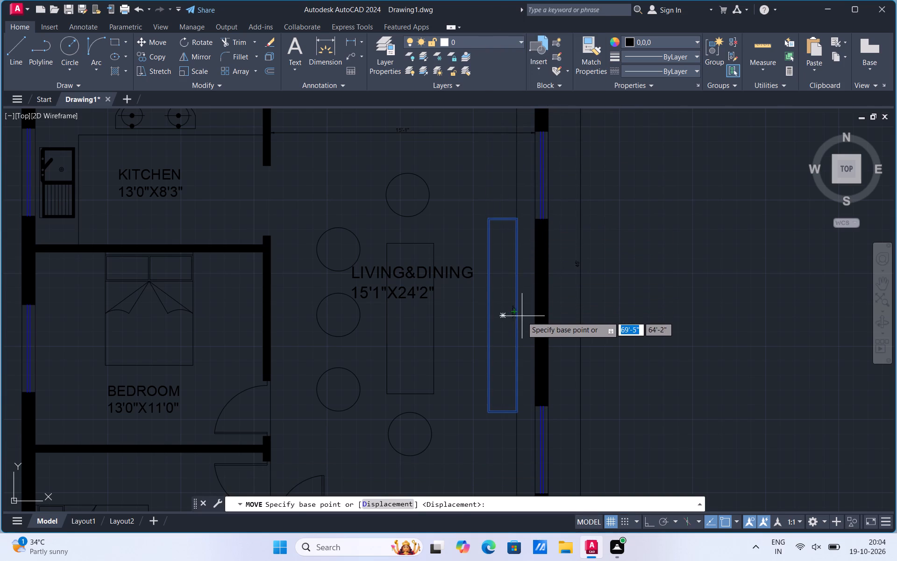
{"action": "left_click", "coordinate": [522, 316]}
{"action": "left_click", "coordinate": [538, 309]}
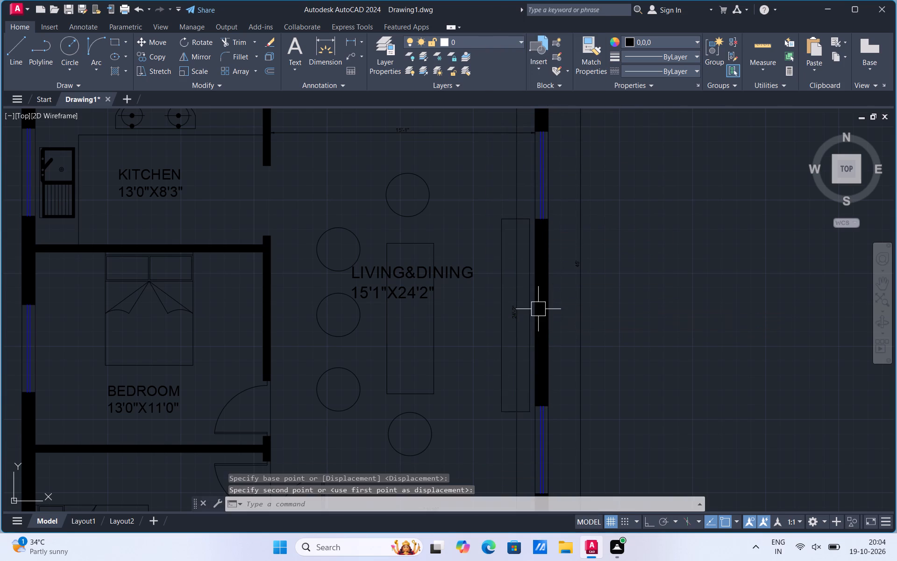
{"action": "left_click", "coordinate": [499, 351]}
{"action": "right_click", "coordinate": [499, 351]}
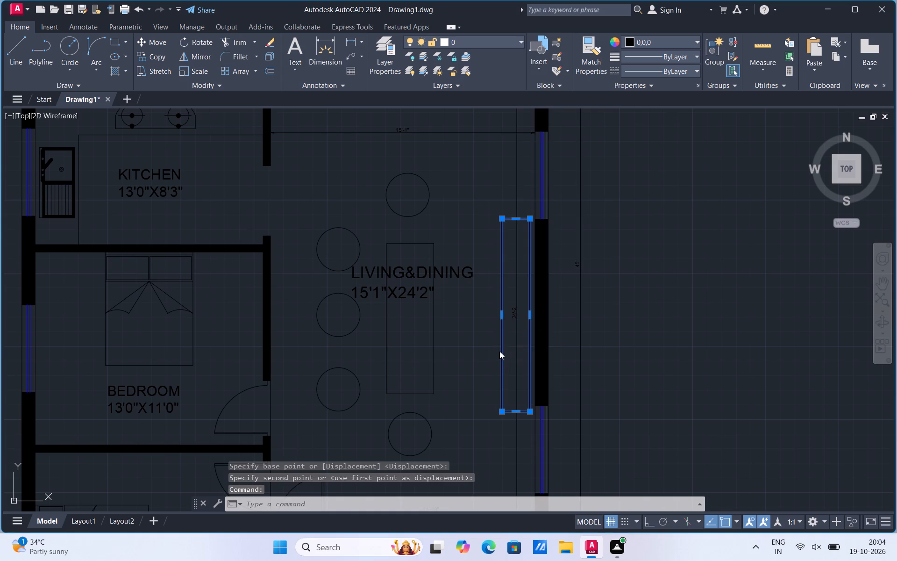
{"action": "left_click", "coordinate": [525, 151]}
{"action": "scroll", "coordinate": [528, 307], "scroll_direction": "up", "scroll_amount": 1}
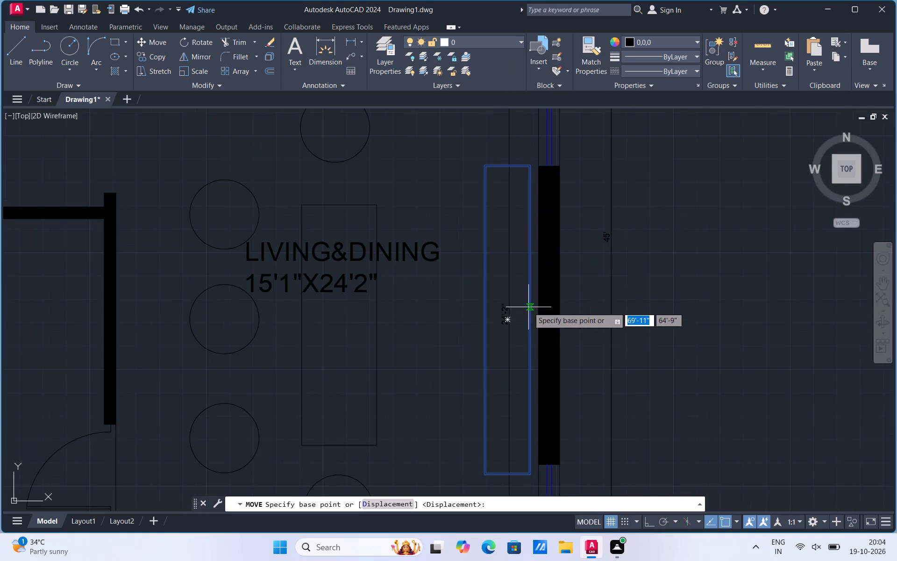
{"action": "left_click", "coordinate": [528, 316]}
{"action": "left_click", "coordinate": [540, 307]}
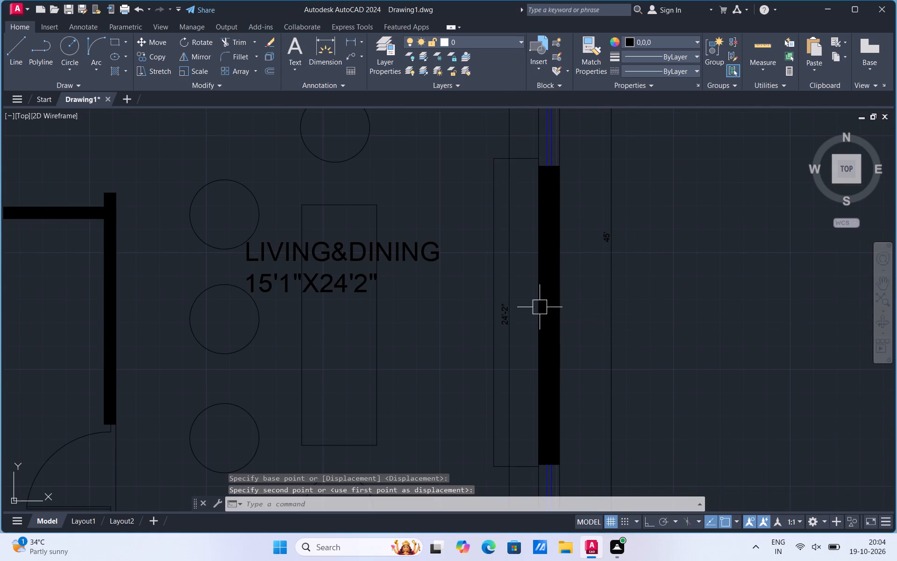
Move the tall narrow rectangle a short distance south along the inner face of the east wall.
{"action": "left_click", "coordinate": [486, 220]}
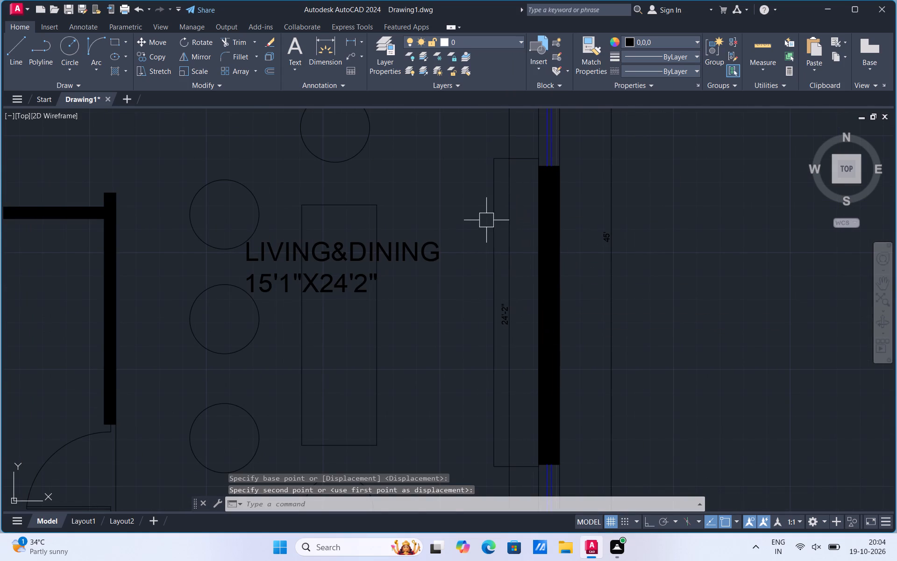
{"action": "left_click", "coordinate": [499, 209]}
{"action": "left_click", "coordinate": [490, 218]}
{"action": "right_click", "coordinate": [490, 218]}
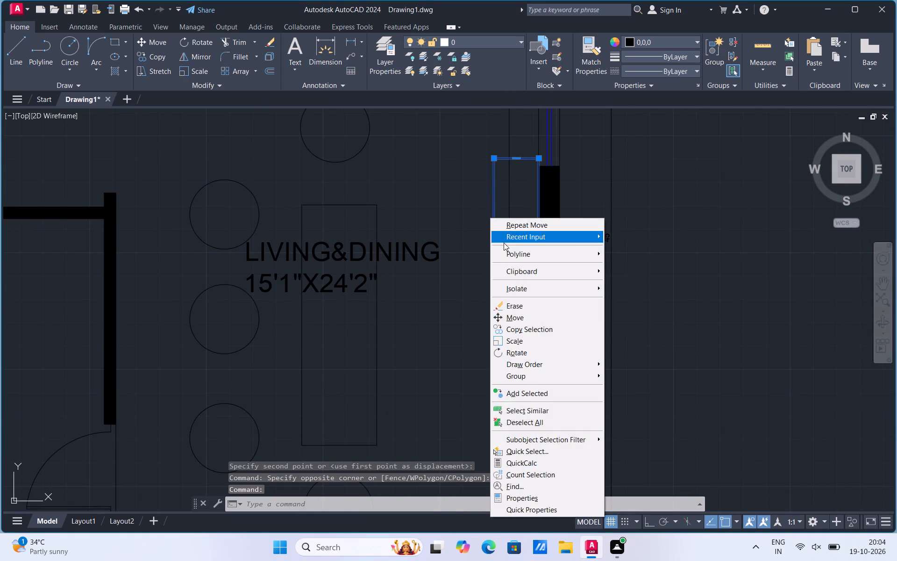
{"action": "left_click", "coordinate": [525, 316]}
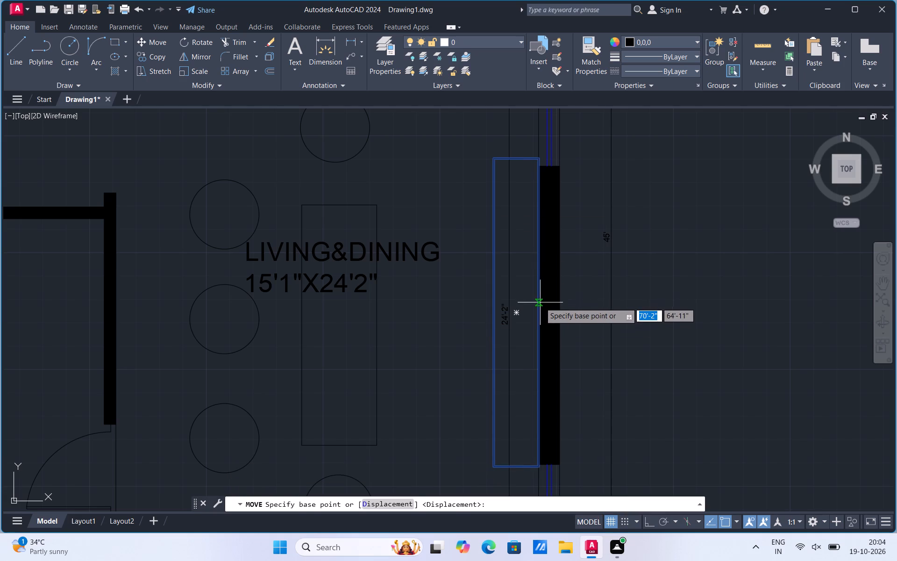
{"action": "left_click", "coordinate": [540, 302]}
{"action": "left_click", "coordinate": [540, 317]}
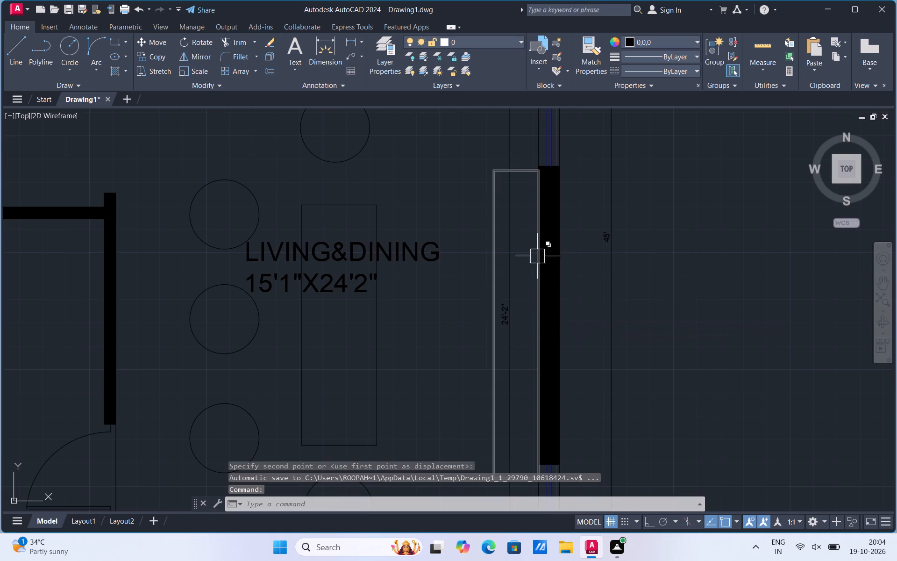
Erase the tall narrow rectangle beside the east wall.
{"action": "left_click", "coordinate": [488, 248]}
{"action": "key", "text": "Delete"}
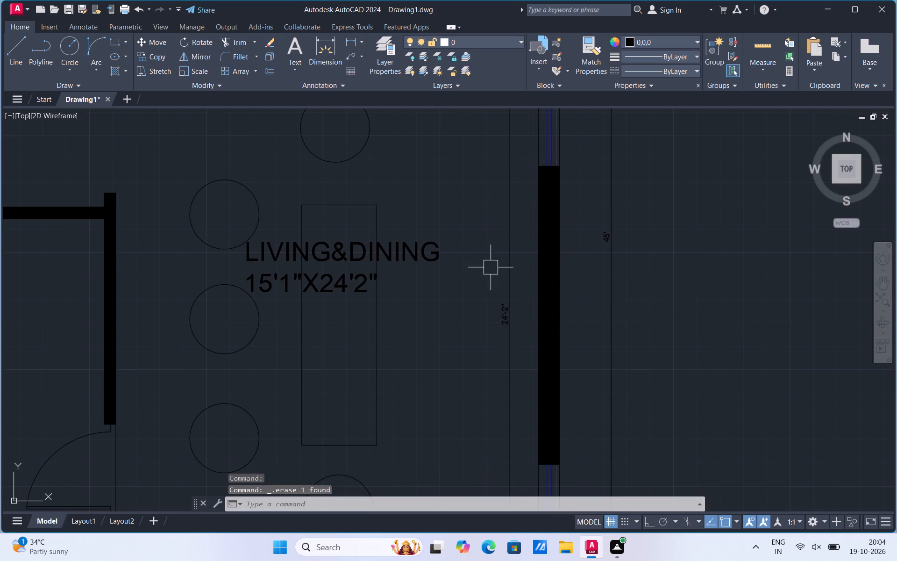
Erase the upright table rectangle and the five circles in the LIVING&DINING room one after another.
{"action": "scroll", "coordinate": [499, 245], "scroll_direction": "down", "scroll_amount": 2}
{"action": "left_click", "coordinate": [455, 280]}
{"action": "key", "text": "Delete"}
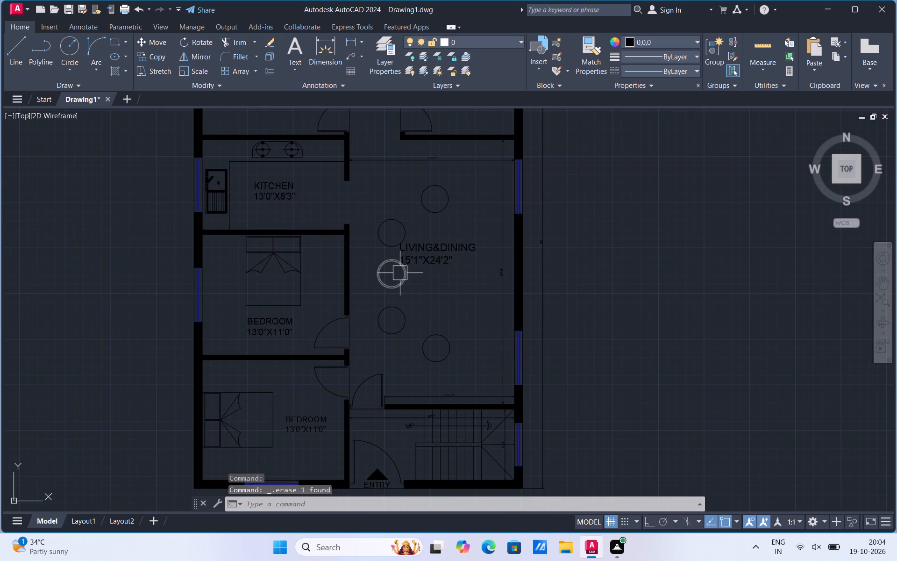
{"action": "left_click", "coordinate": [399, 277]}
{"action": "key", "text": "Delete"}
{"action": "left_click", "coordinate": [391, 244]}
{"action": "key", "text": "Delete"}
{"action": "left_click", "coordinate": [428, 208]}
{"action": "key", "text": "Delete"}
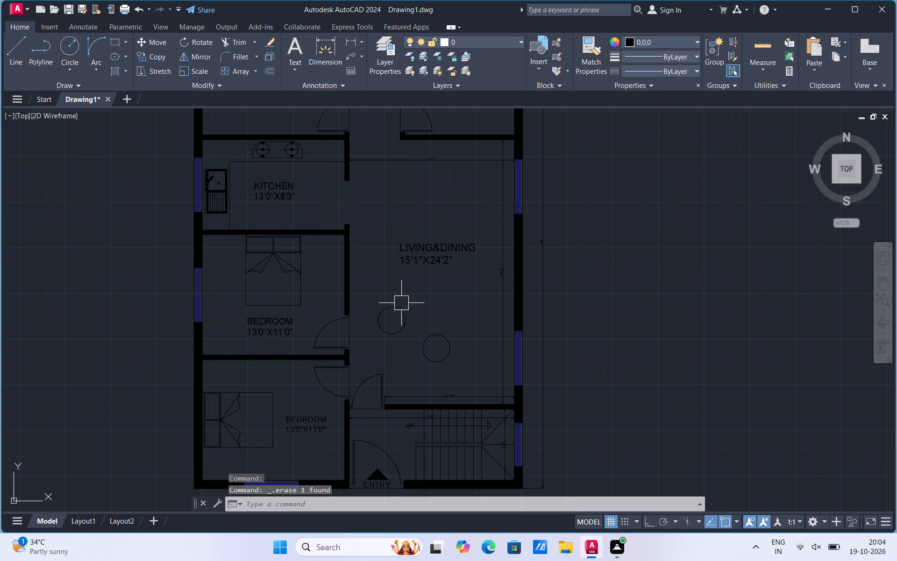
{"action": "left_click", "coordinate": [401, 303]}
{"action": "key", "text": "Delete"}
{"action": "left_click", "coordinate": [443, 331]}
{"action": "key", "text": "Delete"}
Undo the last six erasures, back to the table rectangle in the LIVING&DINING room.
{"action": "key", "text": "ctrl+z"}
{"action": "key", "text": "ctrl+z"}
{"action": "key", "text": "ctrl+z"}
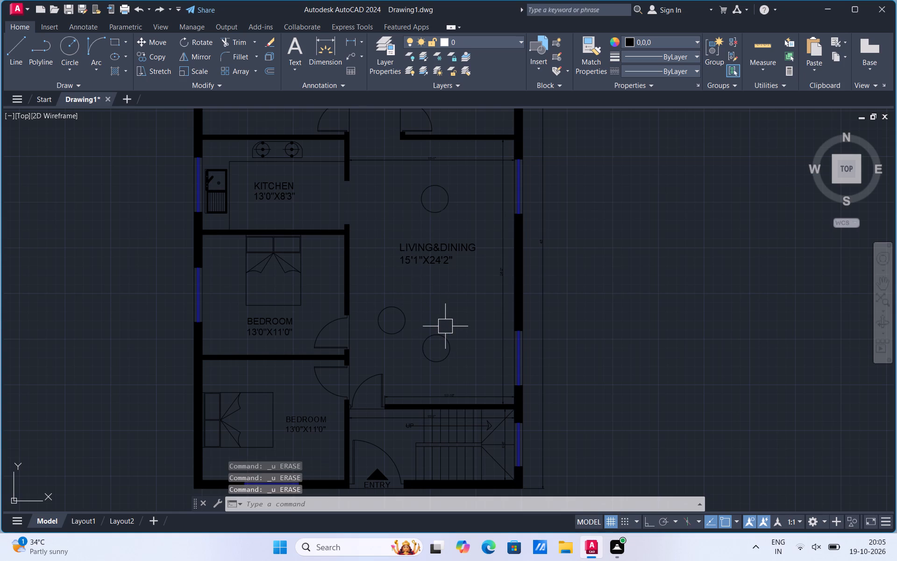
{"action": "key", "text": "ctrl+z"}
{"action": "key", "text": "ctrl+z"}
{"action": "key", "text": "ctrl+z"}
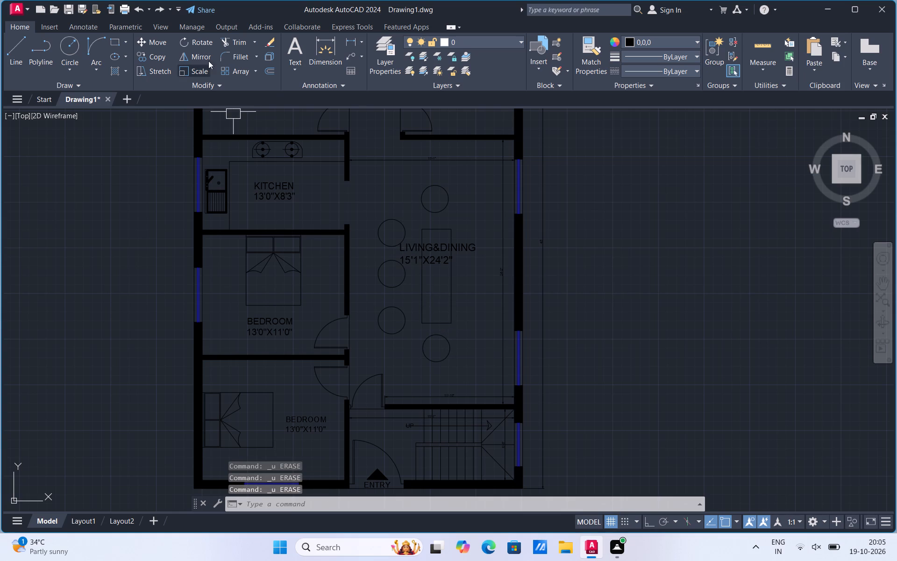
Use Trim to remove the five circles in the LIVING&DINING room.
{"action": "left_click", "coordinate": [237, 41]}
{"action": "left_click", "coordinate": [393, 220]}
{"action": "left_click", "coordinate": [423, 202]}
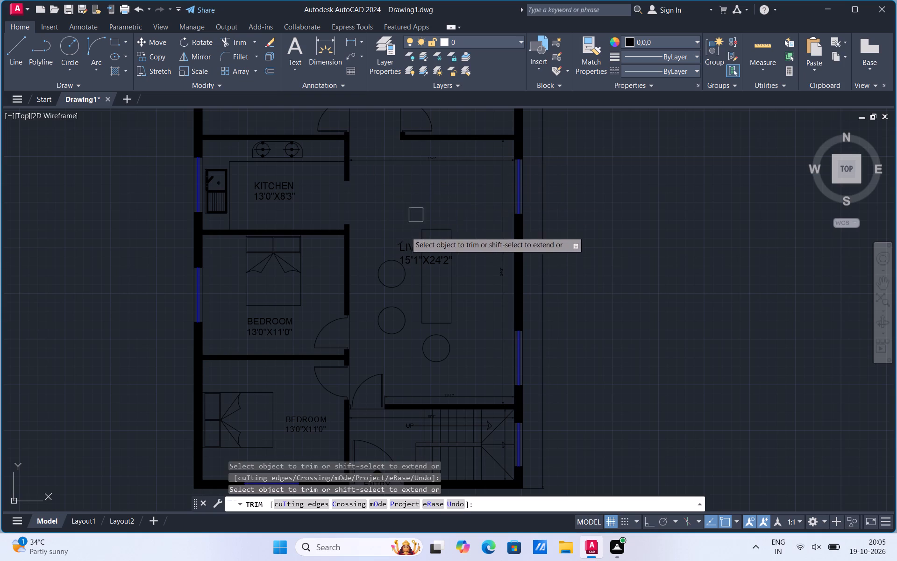
{"action": "left_click", "coordinate": [387, 263]}
{"action": "left_click", "coordinate": [394, 311]}
{"action": "left_click", "coordinate": [432, 346]}
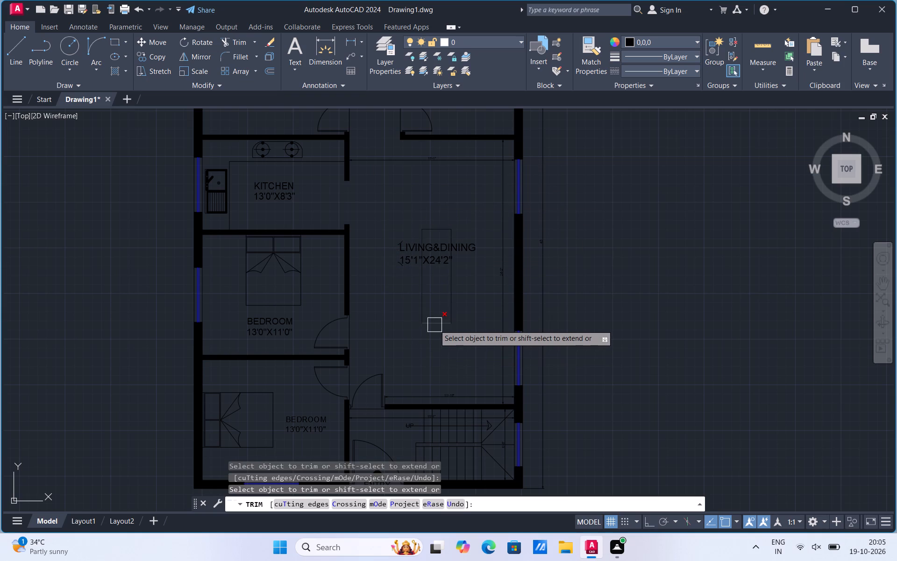
Trim away the sides of the upright table rectangle in the LIVING&DINING room.
{"action": "left_click", "coordinate": [434, 325]}
{"action": "left_click", "coordinate": [425, 304]}
{"action": "left_click", "coordinate": [458, 289]}
{"action": "left_click", "coordinate": [443, 223]}
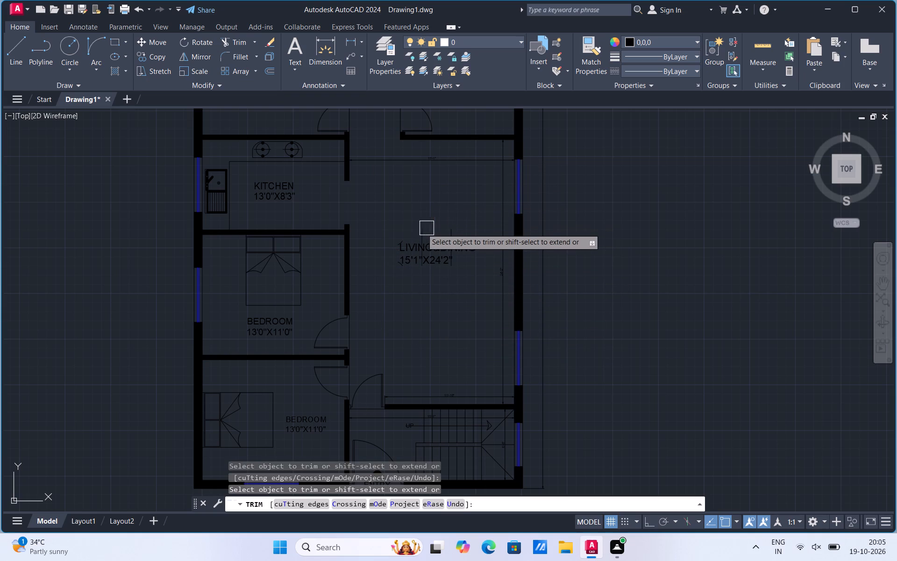
{"action": "left_click", "coordinate": [421, 229]}
{"action": "left_click", "coordinate": [450, 229]}
Trim away the leftover rectangle and circle fragments around the LIVING&DINING label, and end the Trim command.
{"action": "scroll", "coordinate": [450, 230], "scroll_direction": "up", "scroll_amount": 4}
{"action": "left_click", "coordinate": [456, 294]}
{"action": "left_click", "coordinate": [269, 303]}
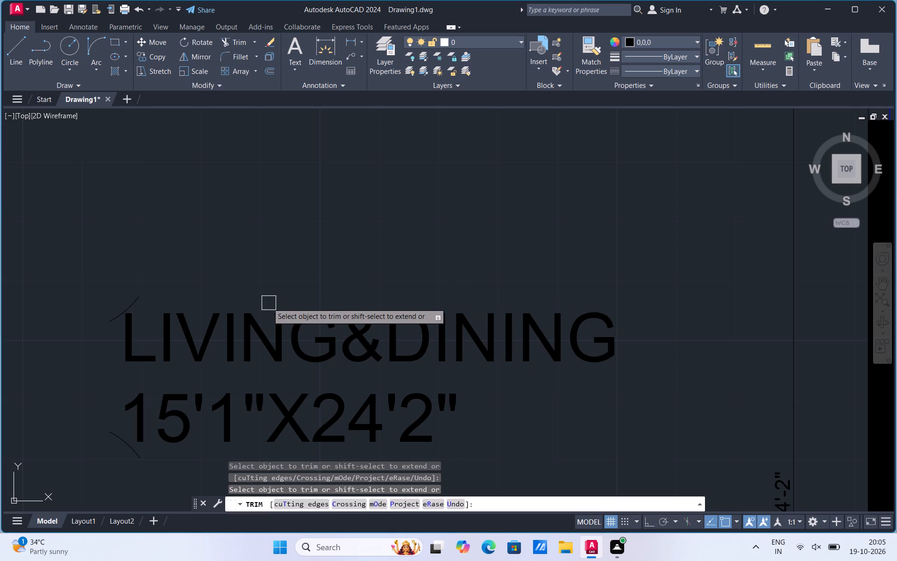
{"action": "left_click", "coordinate": [138, 292]}
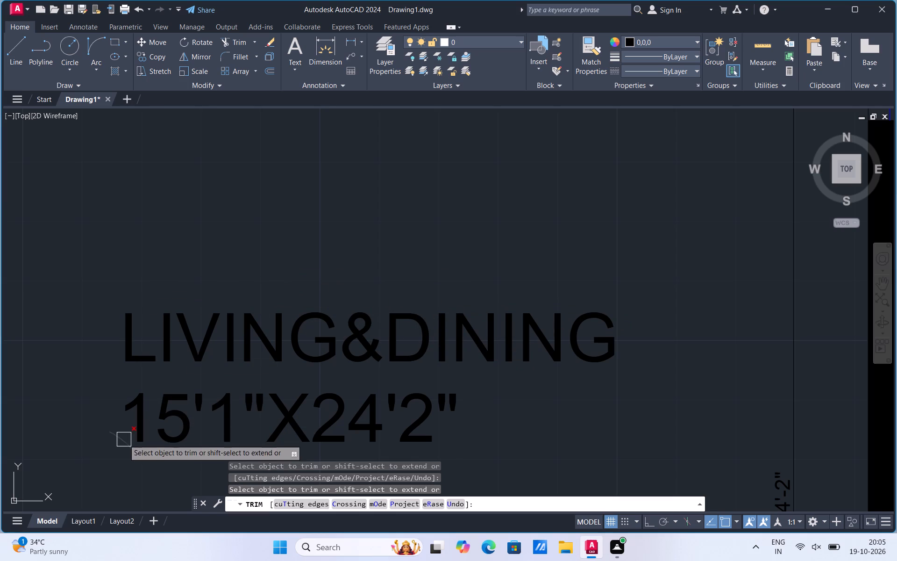
{"action": "left_click", "coordinate": [124, 439]}
{"action": "scroll", "coordinate": [547, 310], "scroll_direction": "down", "scroll_amount": 3}
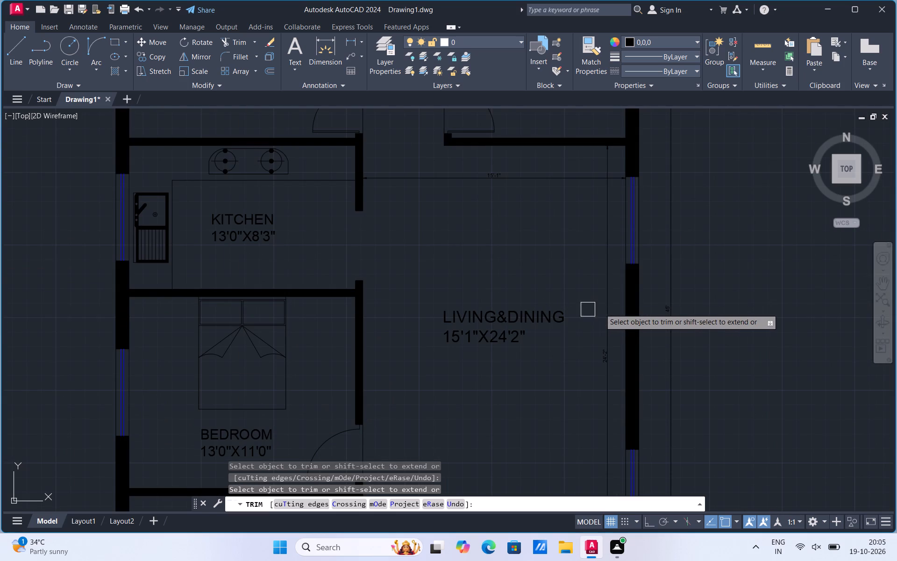
{"action": "scroll", "coordinate": [582, 230], "scroll_direction": "down", "scroll_amount": 2}
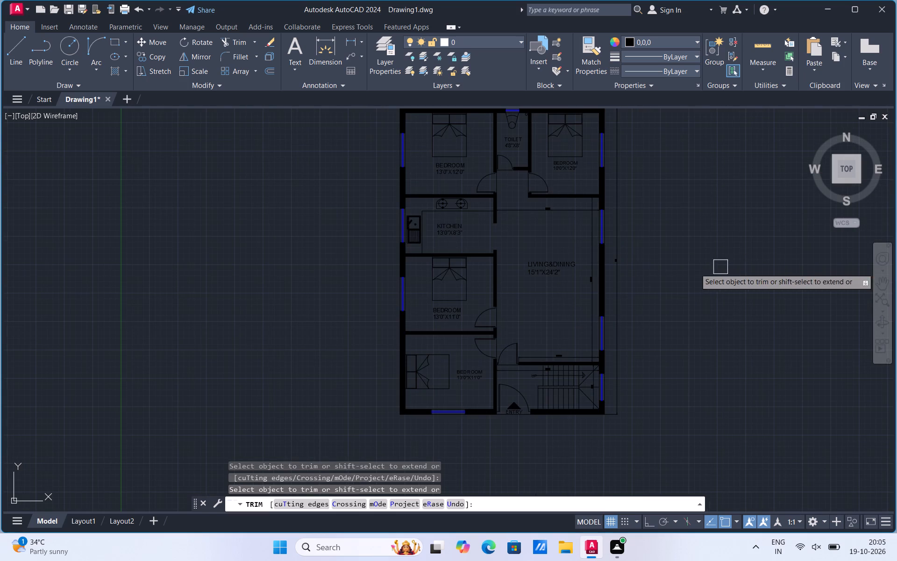
{"action": "scroll", "coordinate": [611, 312], "scroll_direction": "up", "scroll_amount": 1}
{"action": "scroll", "coordinate": [553, 400], "scroll_direction": "down", "scroll_amount": 2}
{"action": "scroll", "coordinate": [566, 338], "scroll_direction": "up", "scroll_amount": 2}
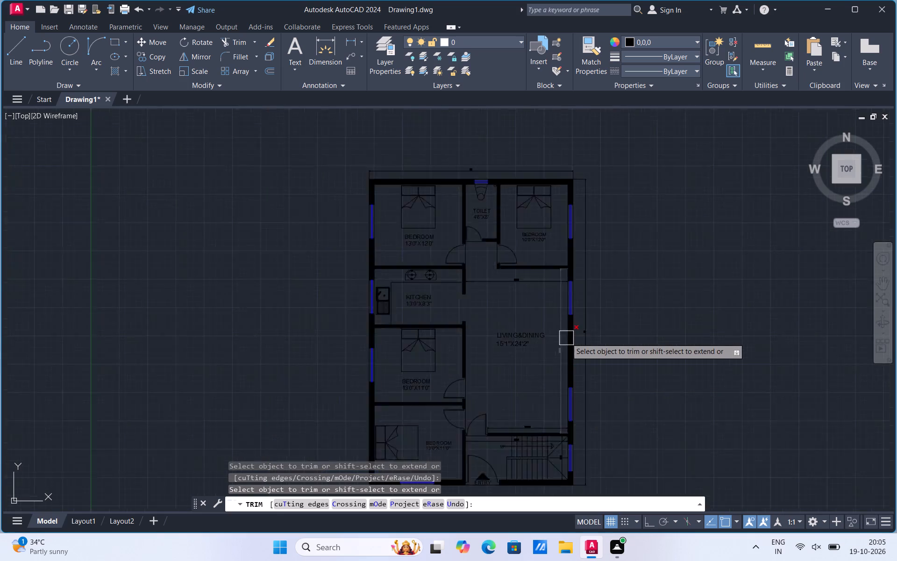
{"action": "key", "text": "Escape"}
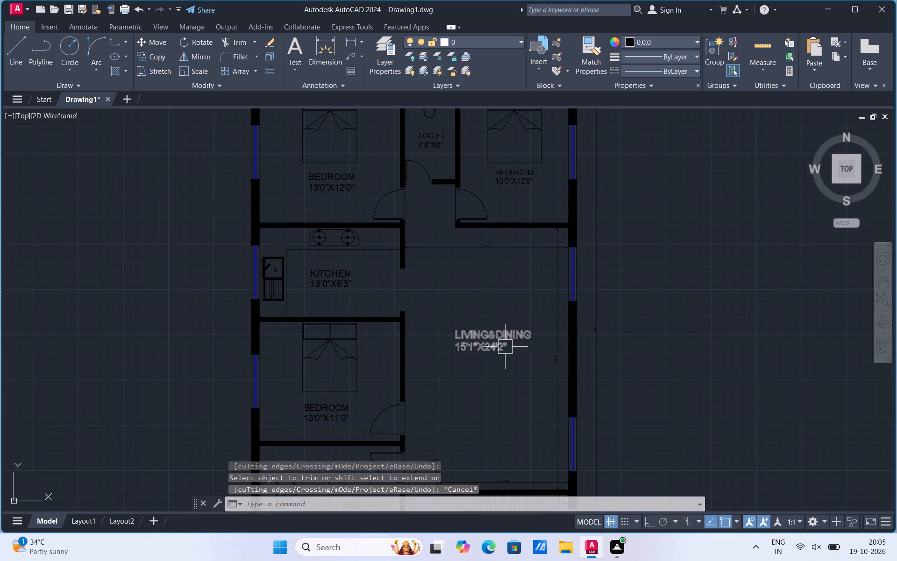
Examine the overall floor plan and the emptied LIVING&DINING room.
{"action": "scroll", "coordinate": [448, 363], "scroll_direction": "down", "scroll_amount": 2}
{"action": "scroll", "coordinate": [457, 362], "scroll_direction": "up", "scroll_amount": 1}
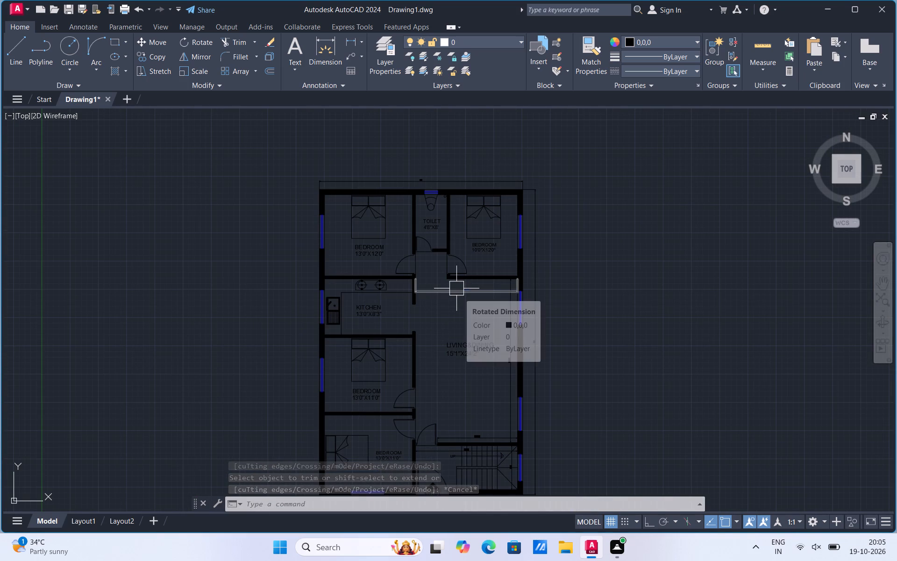
{"action": "scroll", "coordinate": [469, 379], "scroll_direction": "down", "scroll_amount": 1}
{"action": "scroll", "coordinate": [463, 424], "scroll_direction": "up", "scroll_amount": 2}
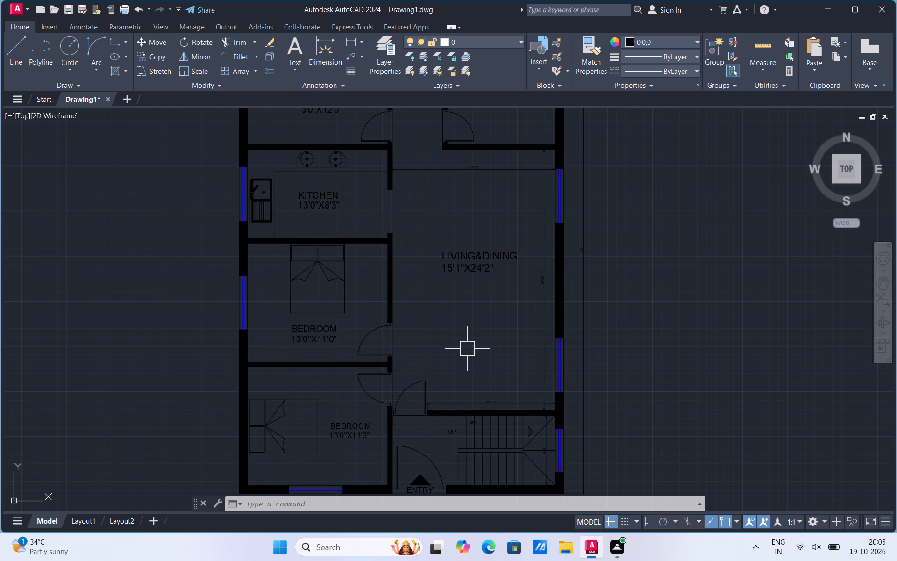
{"action": "scroll", "coordinate": [467, 348], "scroll_direction": "down", "scroll_amount": 2}
{"action": "scroll", "coordinate": [534, 355], "scroll_direction": "up", "scroll_amount": 1}
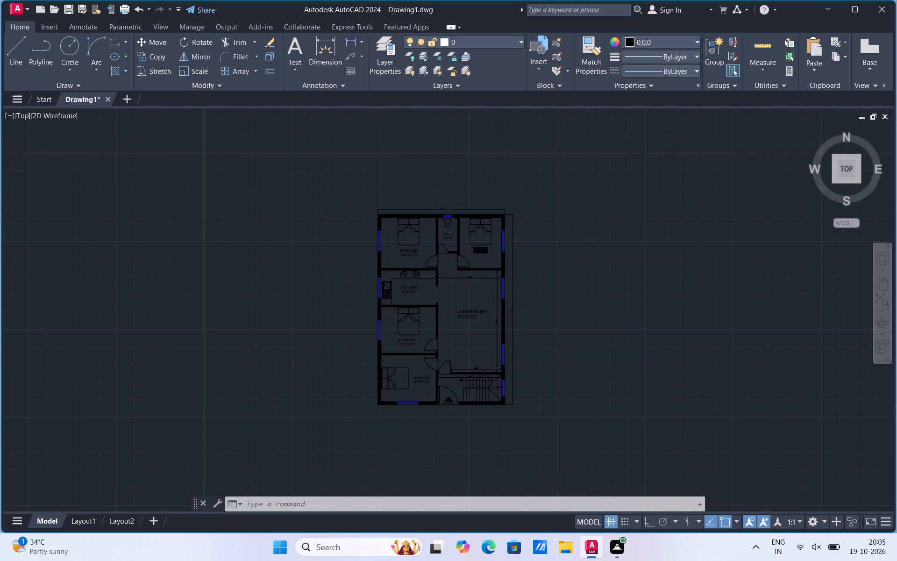
{"action": "scroll", "coordinate": [436, 376], "scroll_direction": "up", "scroll_amount": 2}
{"action": "scroll", "coordinate": [436, 376], "scroll_direction": "down", "scroll_amount": 1}
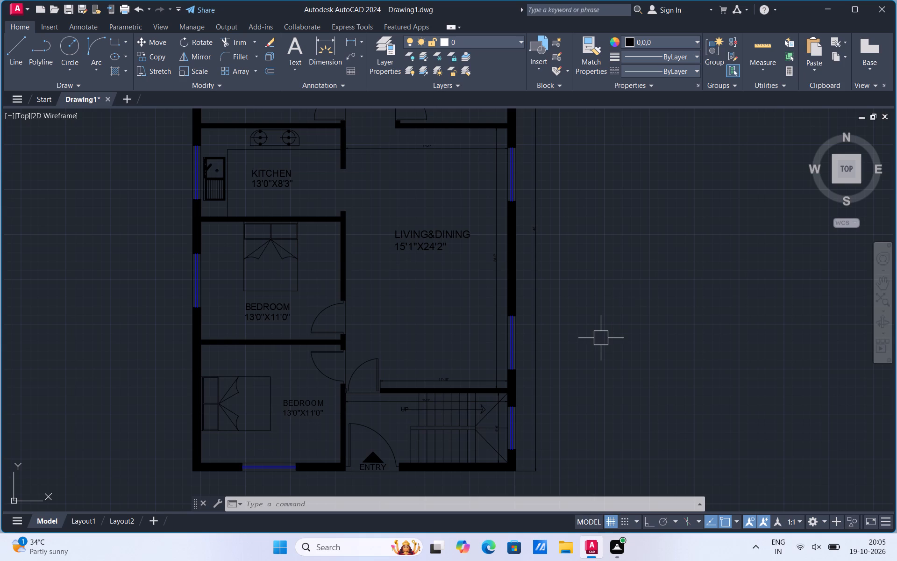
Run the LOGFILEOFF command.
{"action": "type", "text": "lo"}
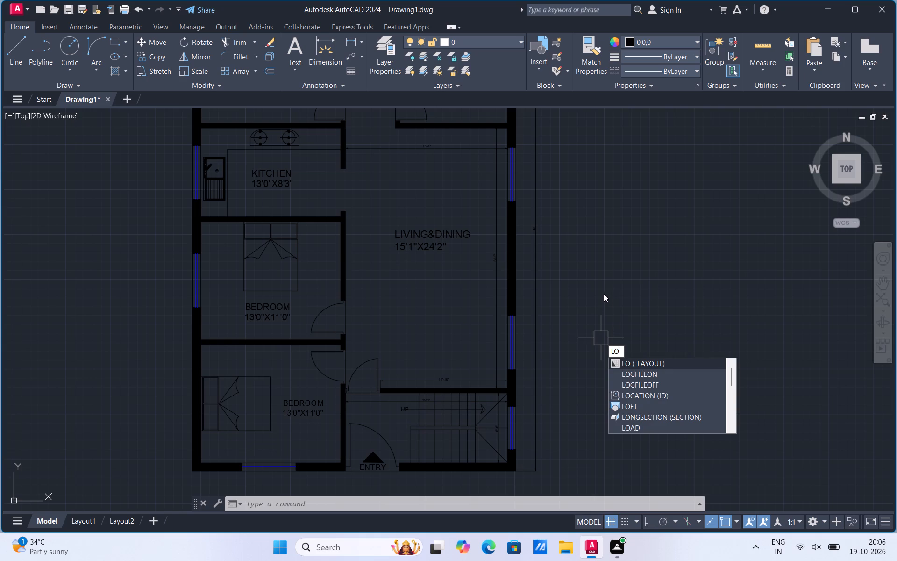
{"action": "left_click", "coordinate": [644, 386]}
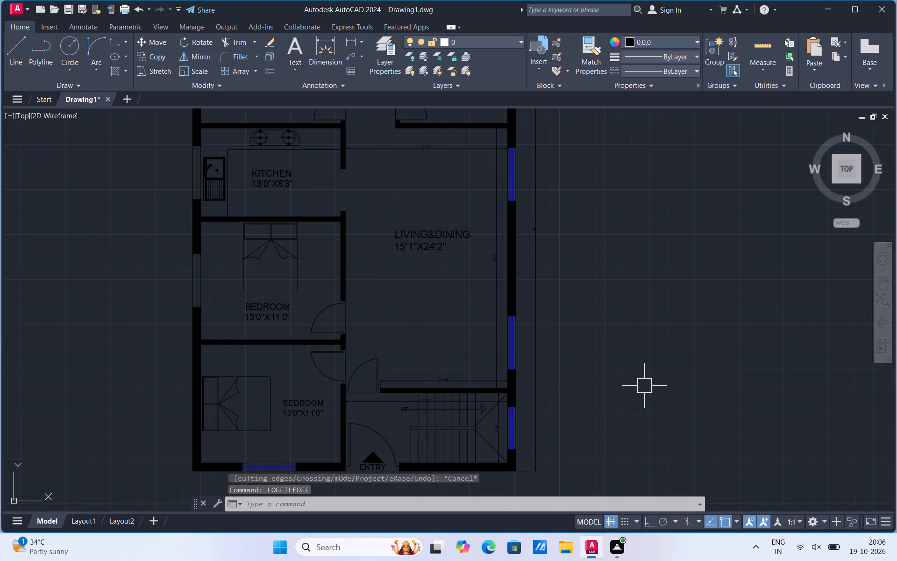
Save the drawing in Documents as floor plan 2 in the AutoCAD 2018 Drawing format.
{"action": "key", "text": "ctrl+s"}
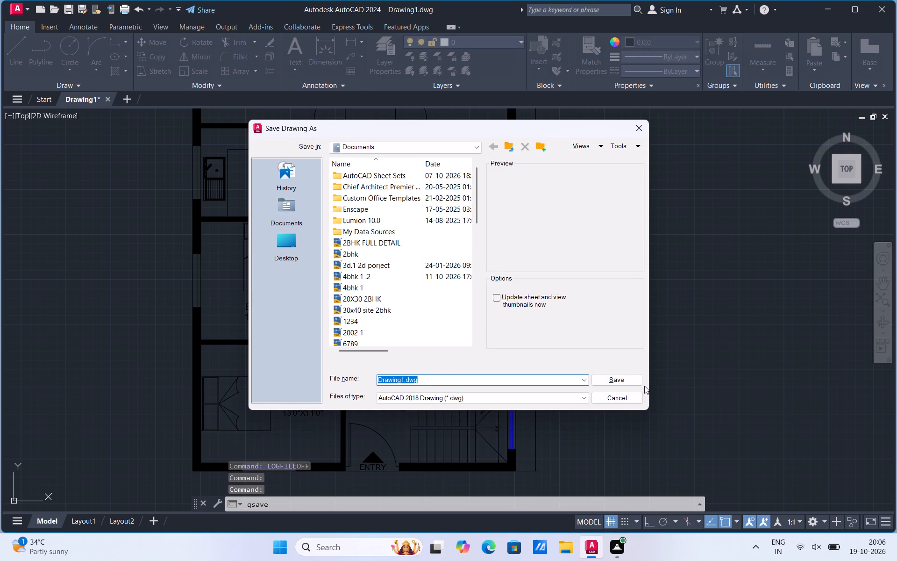
{"action": "key", "text": "BackSpace"}
{"action": "type", "text": "loor"}
{"action": "key", "text": "space"}
{"action": "key", "text": "BackSpace"}
{"action": "key", "text": "BackSpace"}
{"action": "key", "text": "BackSpace"}
{"action": "key", "text": "BackSpace"}
{"action": "key", "text": "BackSpace"}
{"action": "key", "text": "BackSpace"}
{"action": "key", "text": "BackSpace"}
{"action": "key", "text": "BackSpace"}
{"action": "key", "text": "BackSpace"}
{"action": "key", "text": "BackSpace"}
{"action": "key", "text": "BackSpace"}
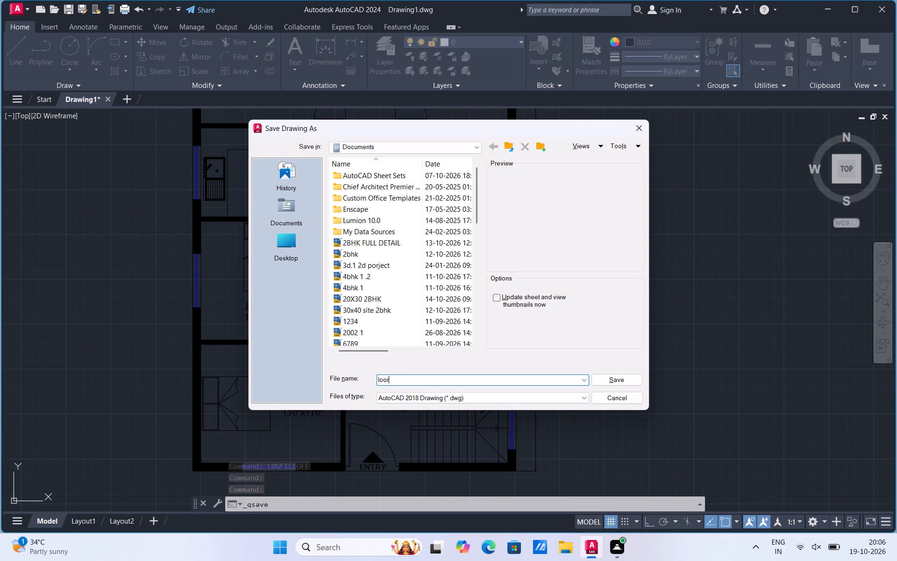
{"action": "type", "text": "floor plan 2"}
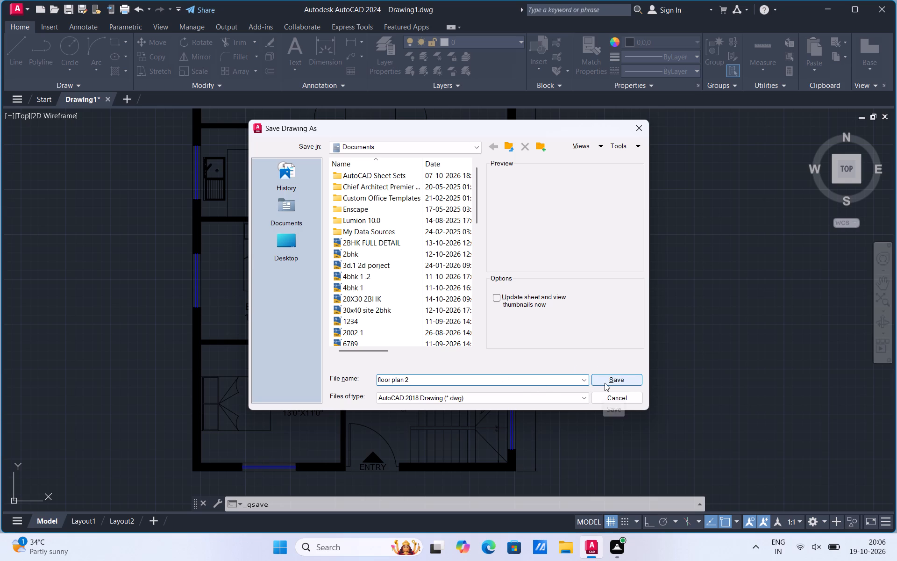
{"action": "left_click", "coordinate": [605, 382]}
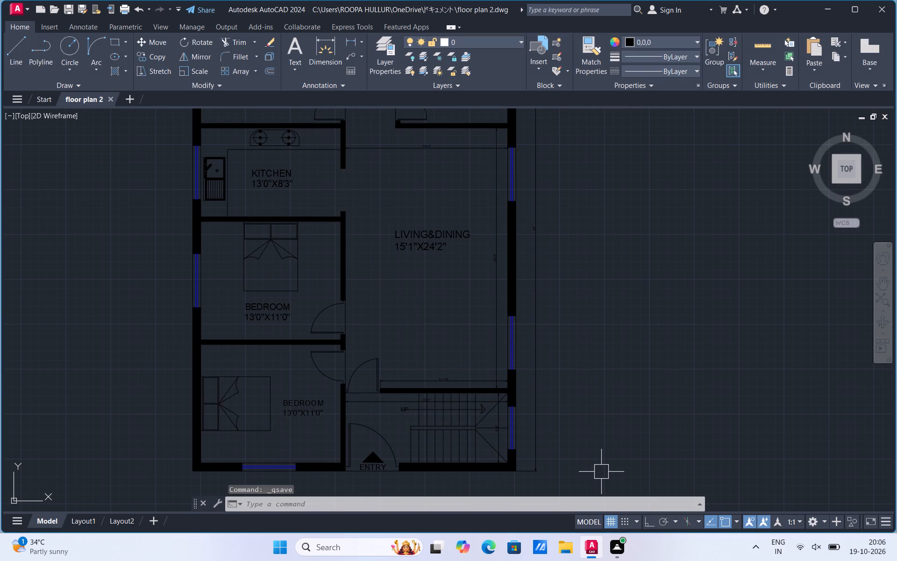
Set up a plot of the floor plan with the DWG To PDF.pc3 plotter and center the plot.
{"action": "scroll", "coordinate": [600, 472], "scroll_direction": "down", "scroll_amount": 2}
{"action": "scroll", "coordinate": [546, 307], "scroll_direction": "down", "scroll_amount": 1}
{"action": "scroll", "coordinate": [564, 384], "scroll_direction": "up", "scroll_amount": 1}
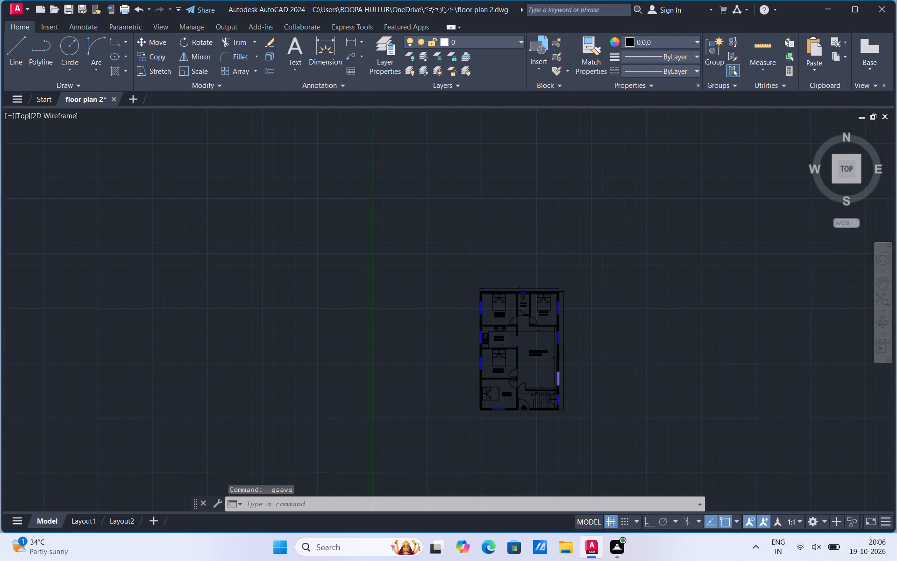
{"action": "scroll", "coordinate": [564, 384], "scroll_direction": "up", "scroll_amount": 1}
{"action": "key", "text": "ctrl+p"}
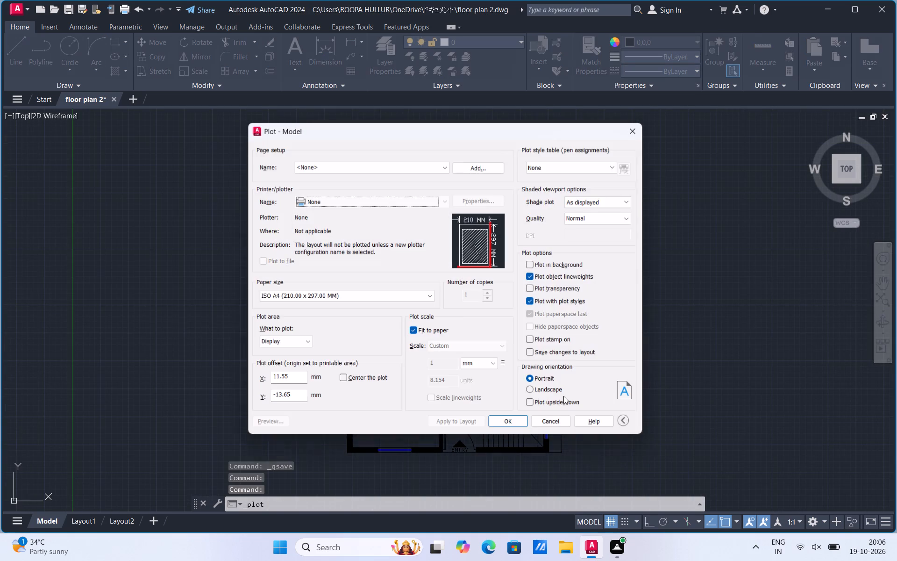
{"action": "left_click", "coordinate": [445, 204]}
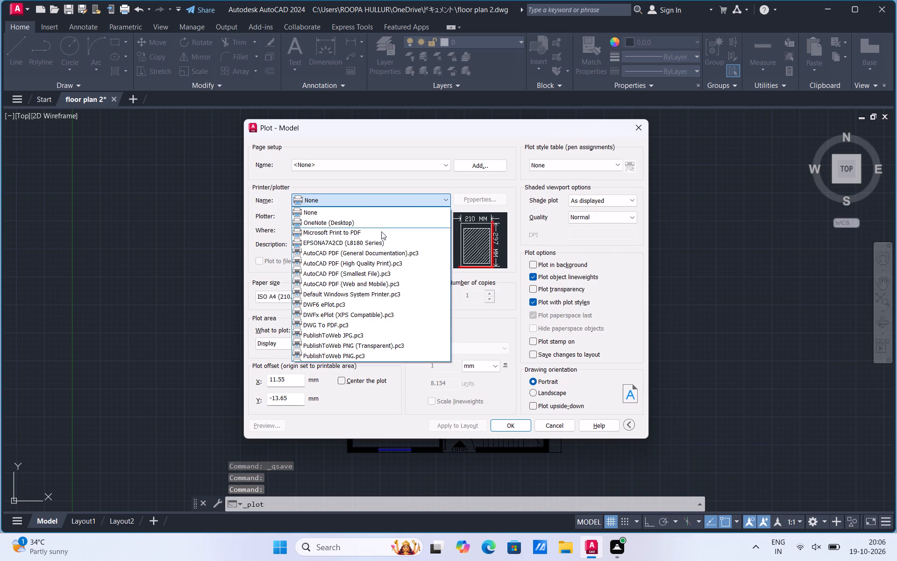
{"action": "left_click", "coordinate": [323, 327]}
{"action": "left_click", "coordinate": [339, 382]}
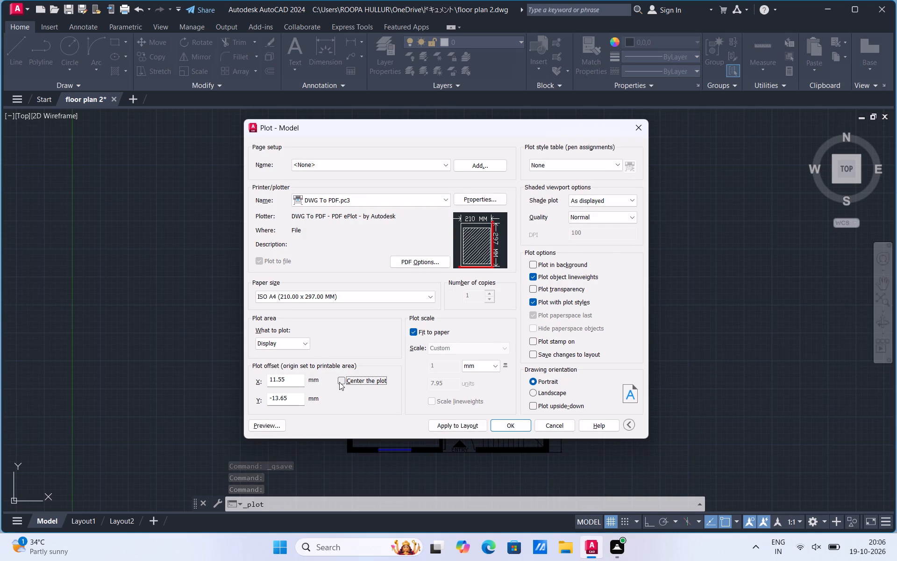
Set the plot area to a window enclosing the whole floor plan with its outer dimensions, and preview the plot.
{"action": "left_click", "coordinate": [300, 343]}
{"action": "left_click", "coordinate": [283, 376]}
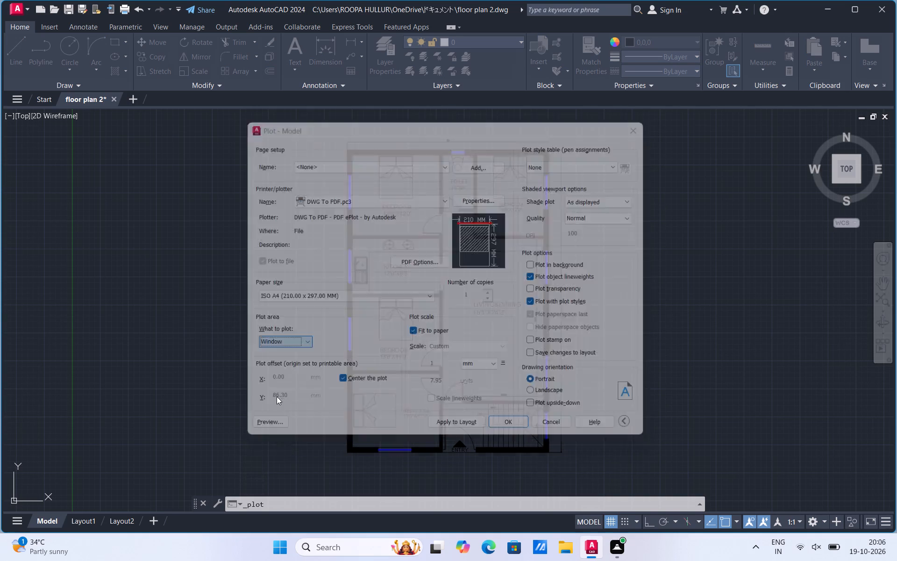
{"action": "left_click", "coordinate": [333, 465]}
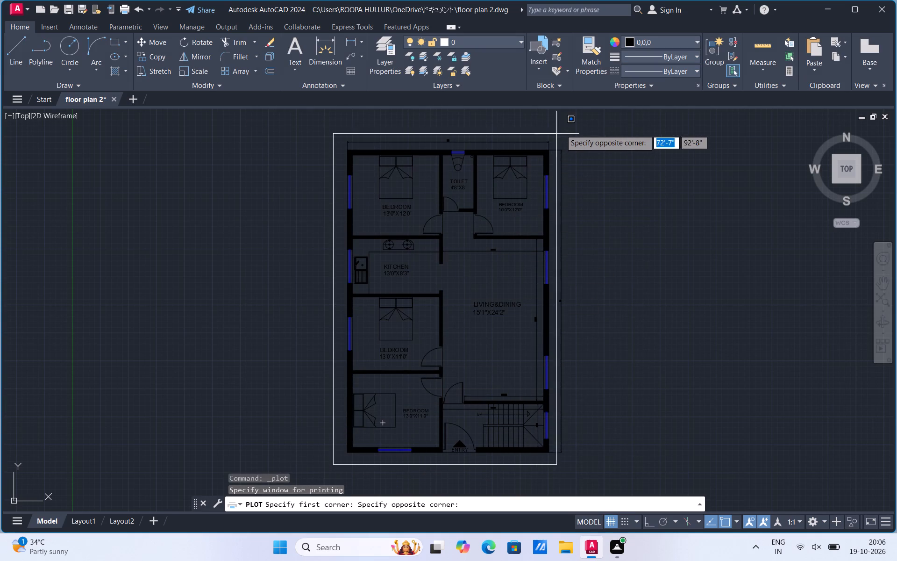
{"action": "left_click", "coordinate": [571, 129]}
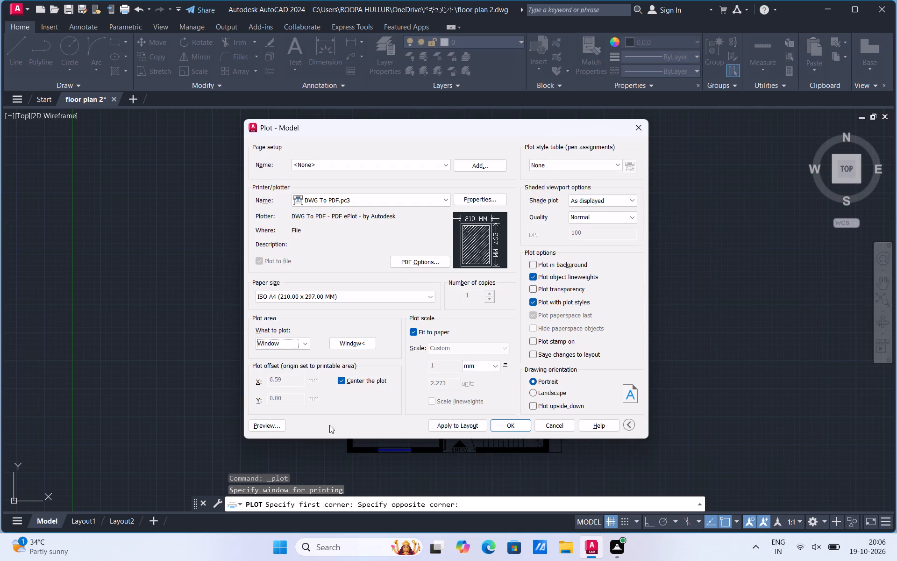
{"action": "left_click", "coordinate": [281, 426]}
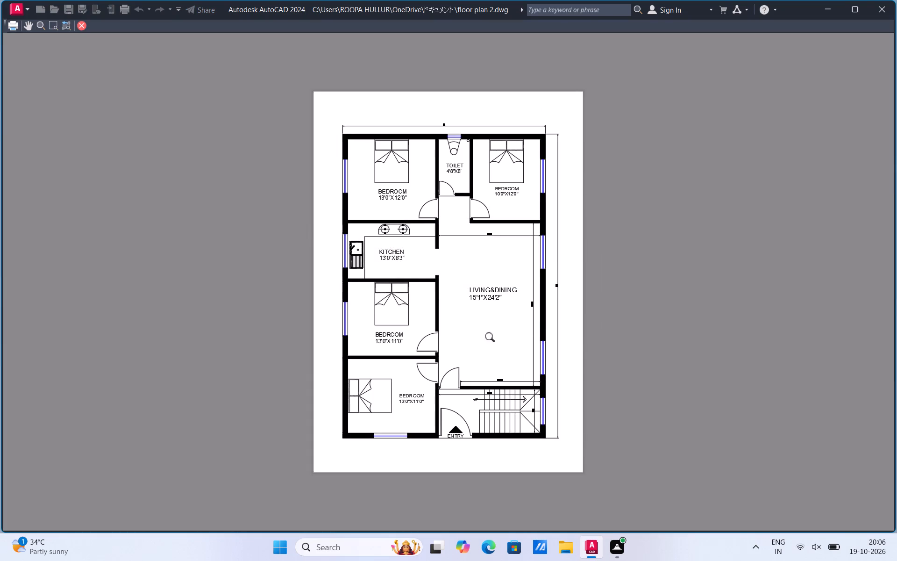
{"action": "key", "text": "Return"}
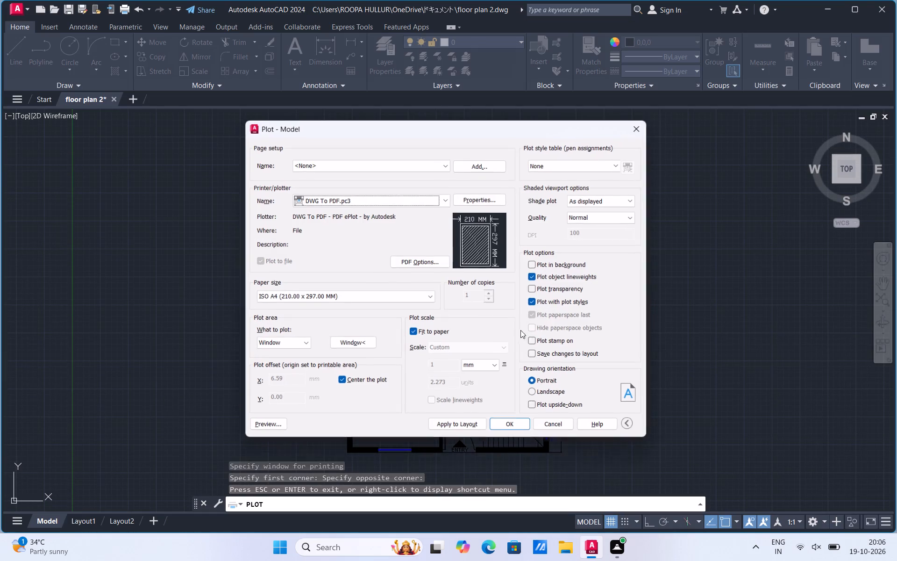
Plot the floor plan to a PDF named floor plan 2 in Documents, and close the opened PDF.
{"action": "left_click", "coordinate": [507, 425]}
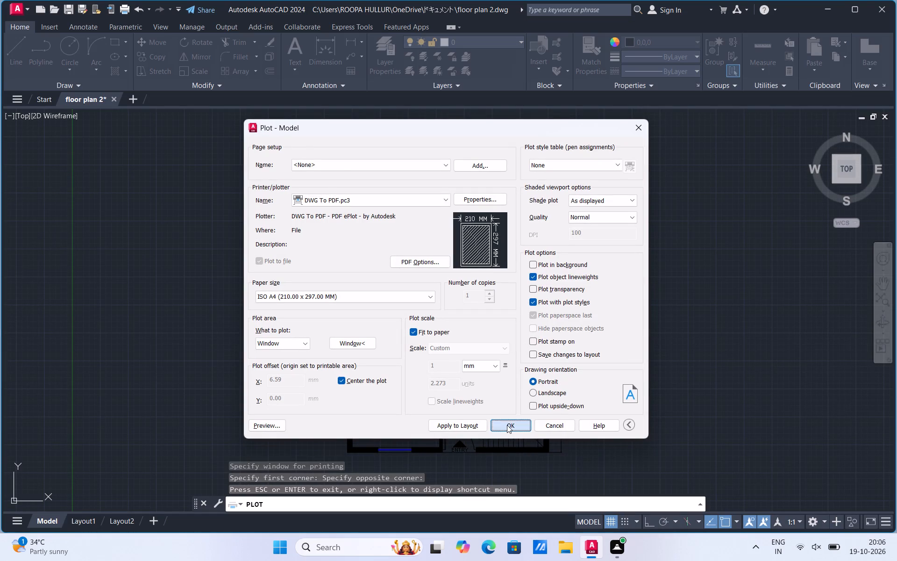
{"action": "key", "text": "BackSpace"}
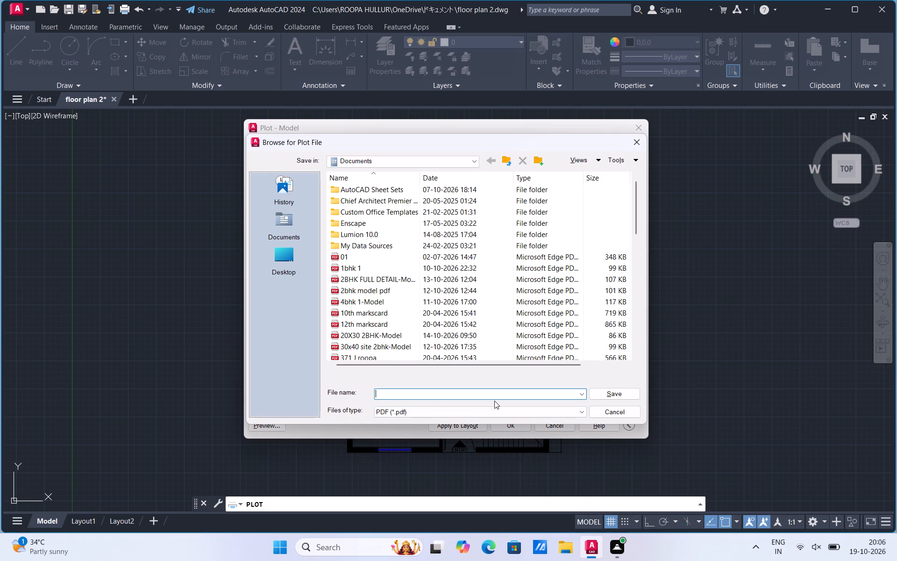
{"action": "type", "text": "floor plan 2"}
{"action": "left_click", "coordinate": [609, 395]}
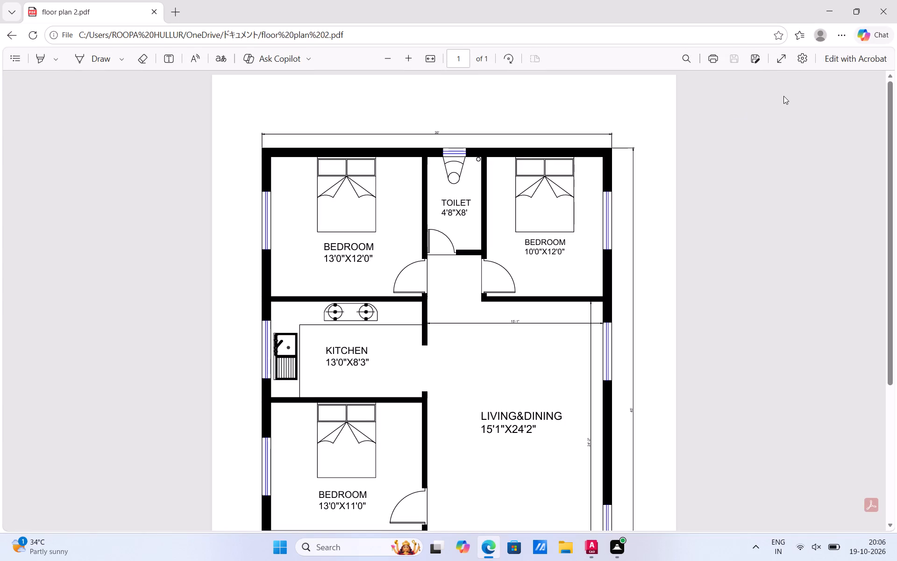
{"action": "left_click", "coordinate": [880, 12]}
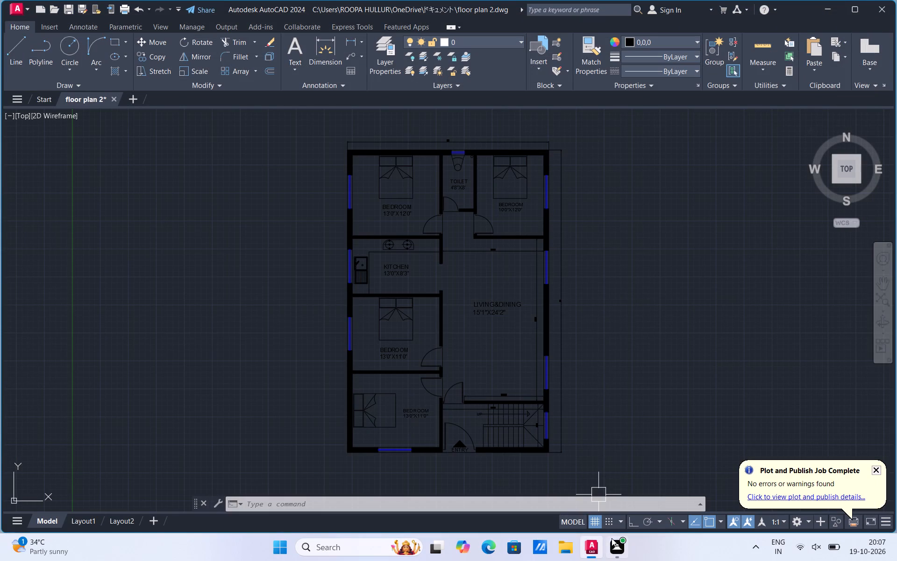